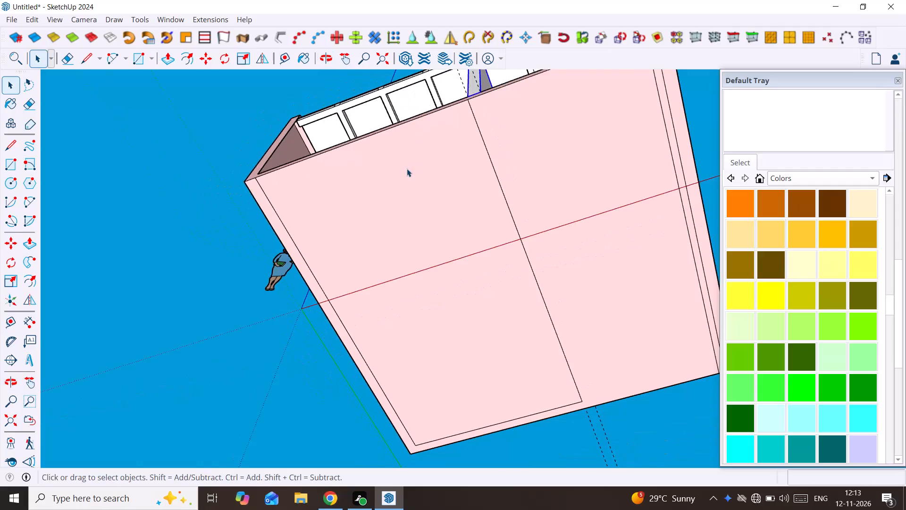
Place a vertical guide on the partition wall's seating-side face, 9' from the arch frame column's edge toward the open front.
{"action": "scroll", "coordinate": [407, 169], "scroll_direction": "down", "scroll_amount": 4}
{"action": "middle_click_drag", "start_coordinate": [407, 169], "coordinate": [535, 416]}
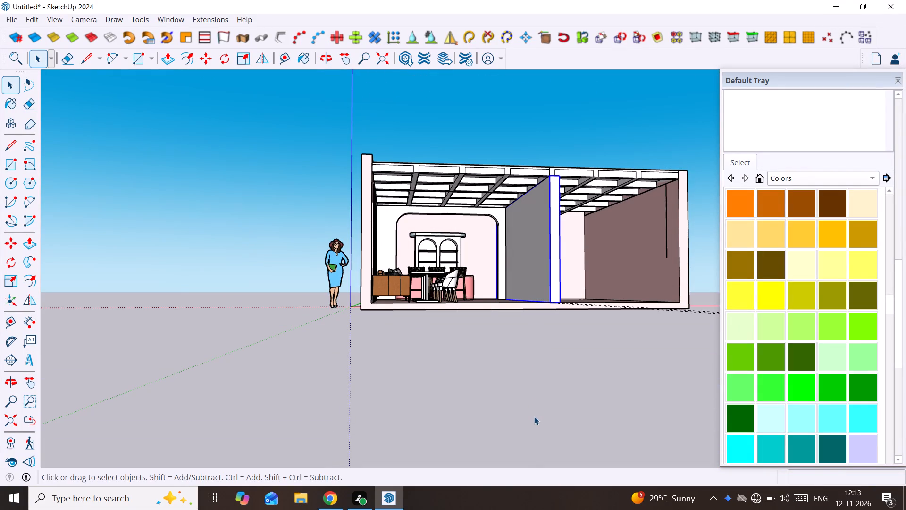
{"action": "scroll", "coordinate": [530, 208], "scroll_direction": "up", "scroll_amount": 7}
{"action": "middle_click_drag", "start_coordinate": [526, 220], "coordinate": [535, 225]}
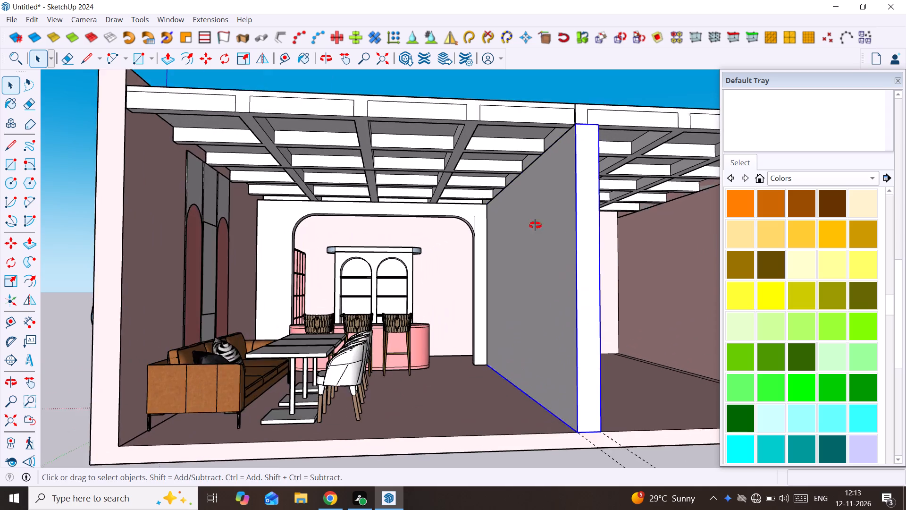
{"action": "middle_click_drag", "start_coordinate": [535, 225], "coordinate": [612, 233]}
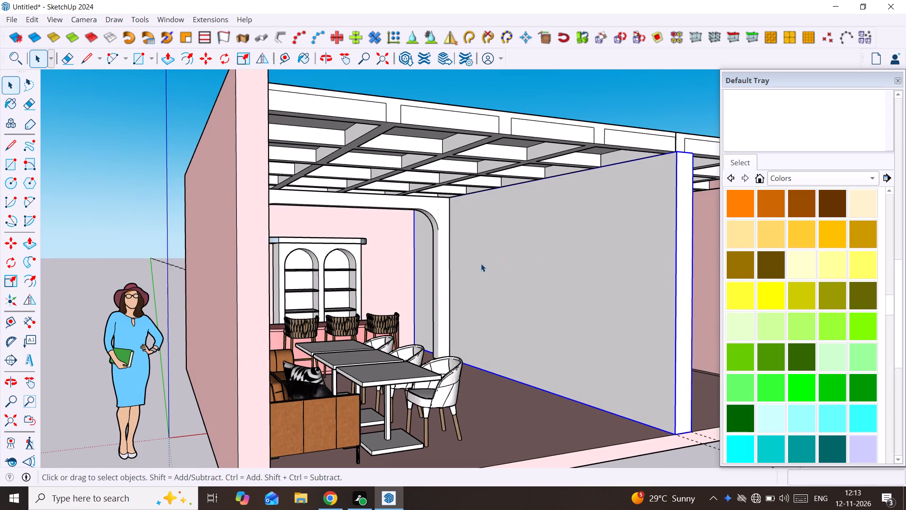
{"action": "scroll", "coordinate": [481, 264], "scroll_direction": "down", "scroll_amount": 2}
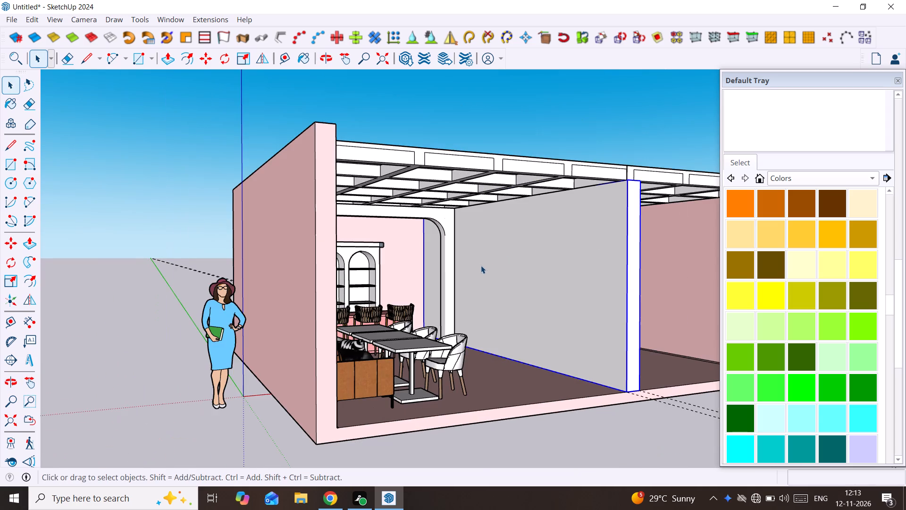
{"action": "middle_click_drag", "start_coordinate": [481, 265], "coordinate": [503, 297]}
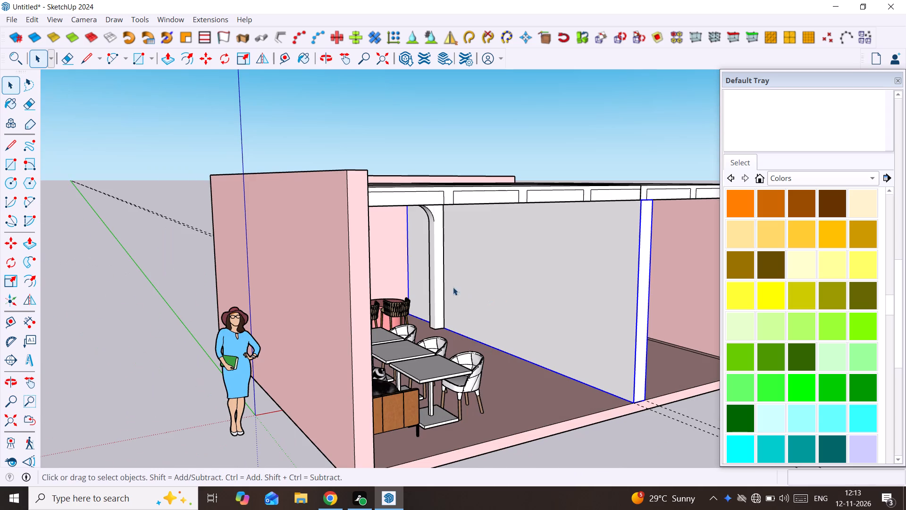
{"action": "scroll", "coordinate": [445, 267], "scroll_direction": "up", "scroll_amount": 2}
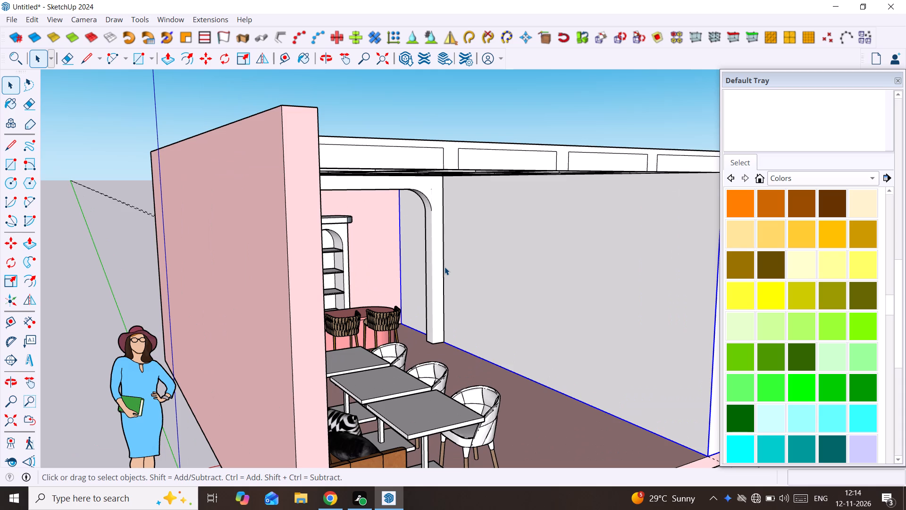
{"action": "key", "text": "t"}
{"action": "left_click", "coordinate": [445, 266]}
{"action": "scroll", "coordinate": [491, 268], "scroll_direction": "down", "scroll_amount": 7}
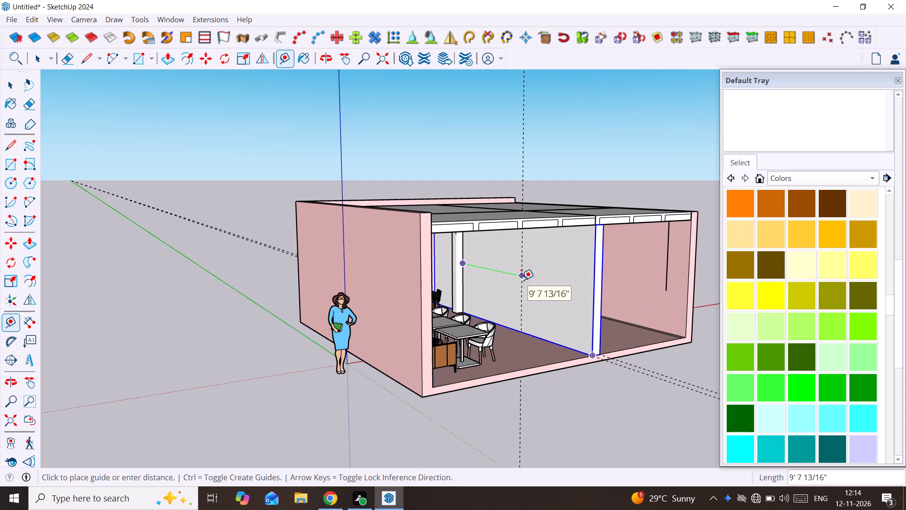
{"action": "type", "text": "9'"}
{"action": "key", "text": "Return"}
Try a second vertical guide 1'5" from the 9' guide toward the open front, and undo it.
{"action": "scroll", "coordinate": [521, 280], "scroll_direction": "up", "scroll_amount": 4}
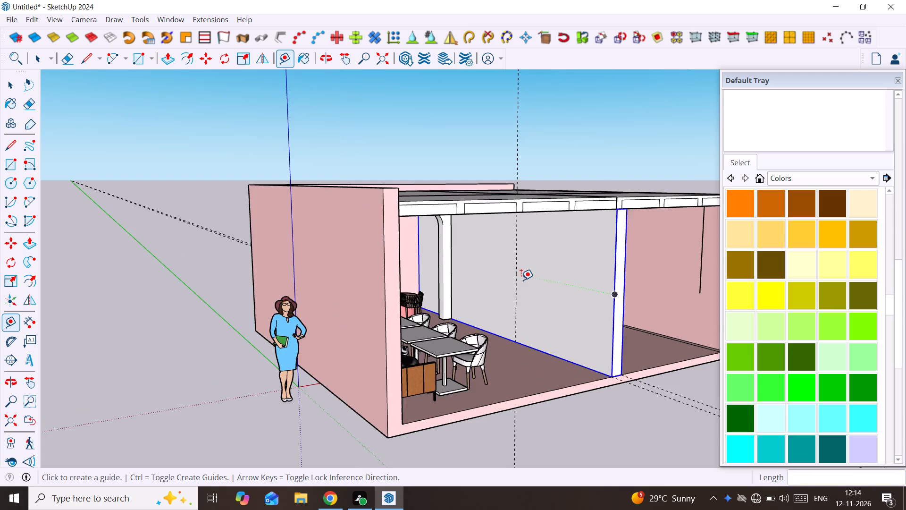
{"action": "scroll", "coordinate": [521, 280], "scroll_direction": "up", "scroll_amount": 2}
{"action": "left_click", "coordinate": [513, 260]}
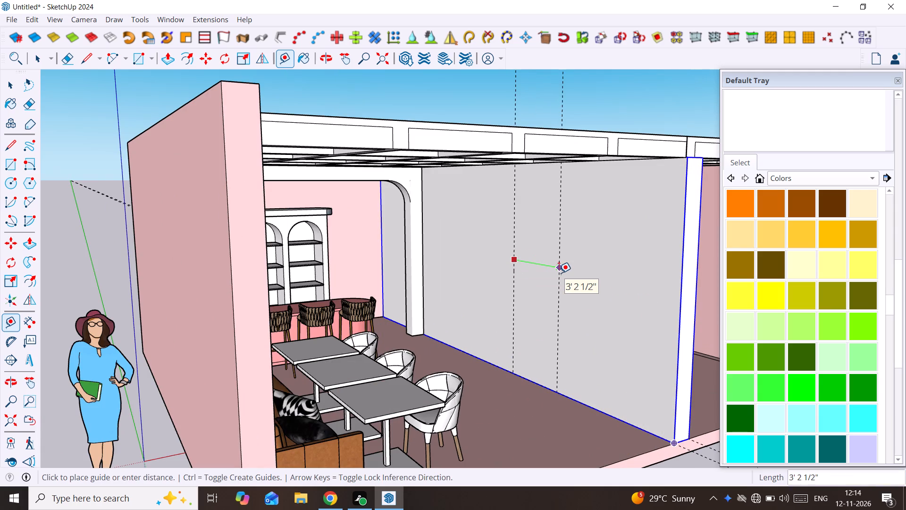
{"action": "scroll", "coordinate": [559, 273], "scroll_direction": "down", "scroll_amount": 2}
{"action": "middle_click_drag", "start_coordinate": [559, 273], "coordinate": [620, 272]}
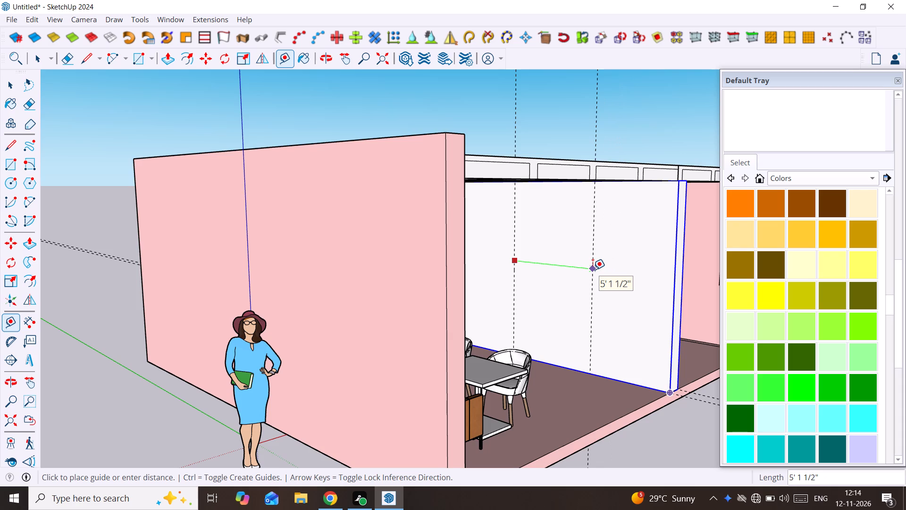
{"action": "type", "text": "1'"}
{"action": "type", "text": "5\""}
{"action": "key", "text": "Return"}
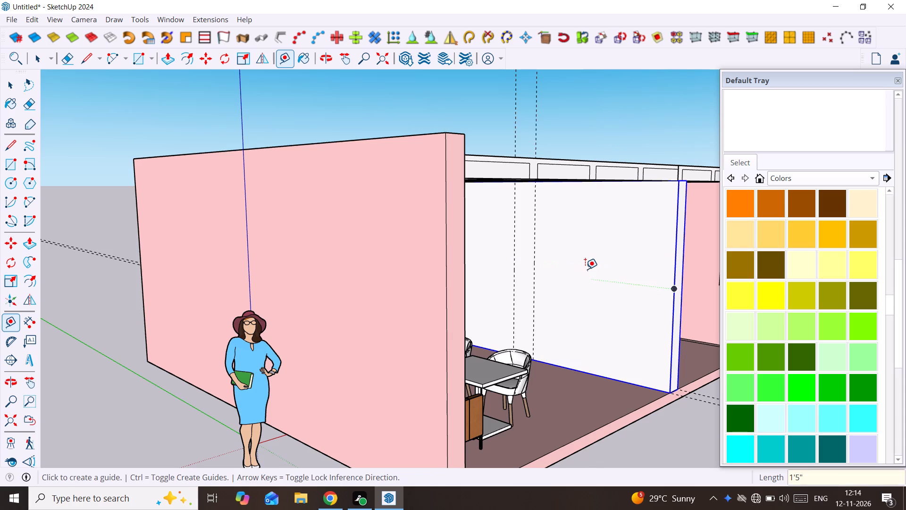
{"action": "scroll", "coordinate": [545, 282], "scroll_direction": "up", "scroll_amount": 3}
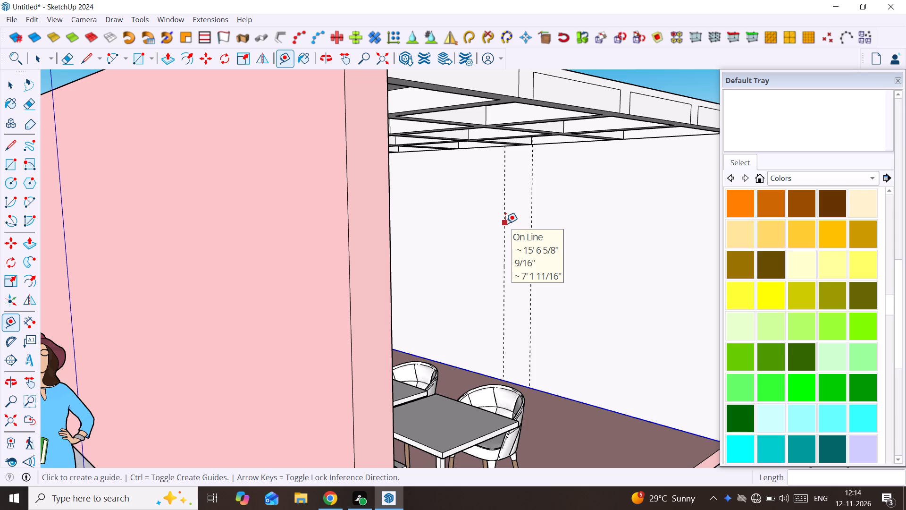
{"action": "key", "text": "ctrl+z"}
Add two vertical guides on the partition wall, one 2' to each side of the 9' guide.
{"action": "left_click", "coordinate": [505, 223]}
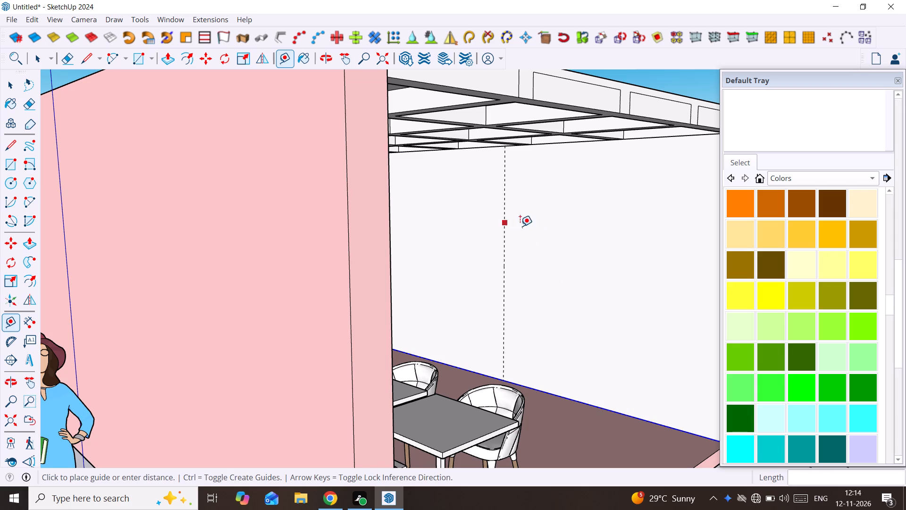
{"action": "type", "text": "2'"}
{"action": "key", "text": "Return"}
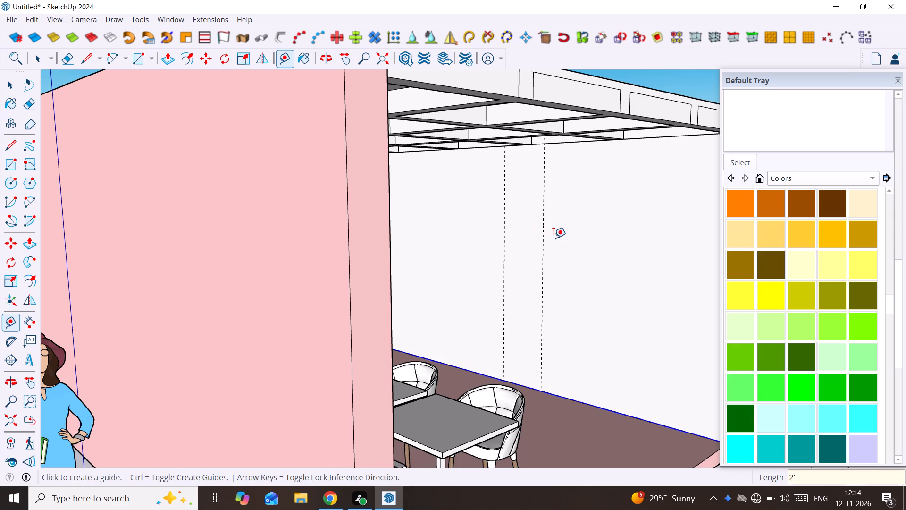
{"action": "left_click", "coordinate": [503, 209]}
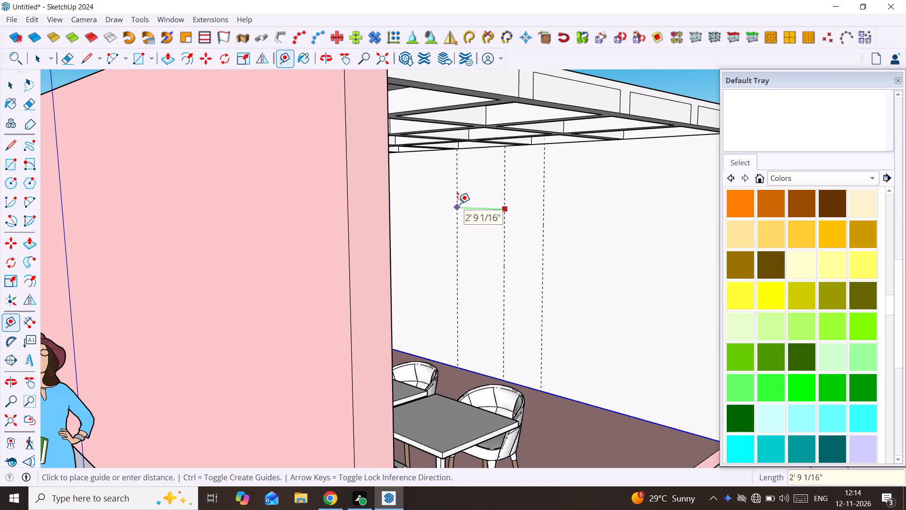
{"action": "type", "text": "2'"}
{"action": "key", "text": "Return"}
{"action": "key", "text": "space"}
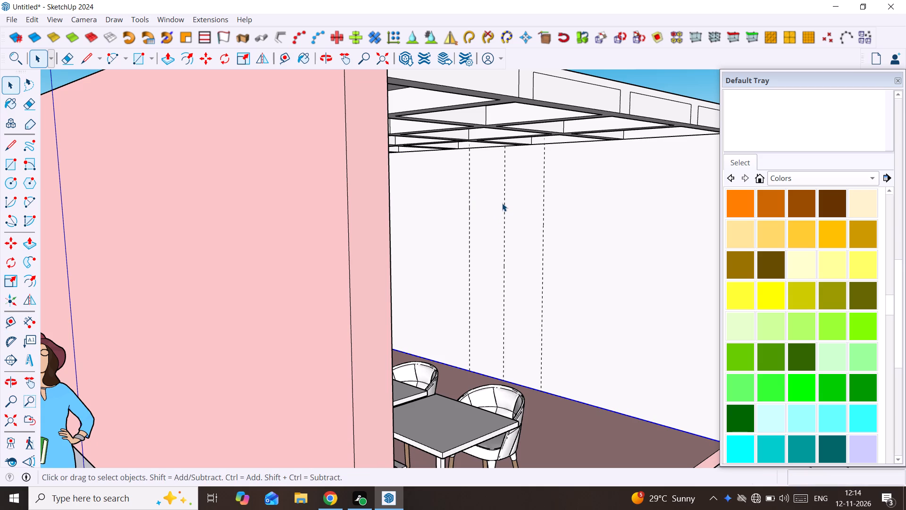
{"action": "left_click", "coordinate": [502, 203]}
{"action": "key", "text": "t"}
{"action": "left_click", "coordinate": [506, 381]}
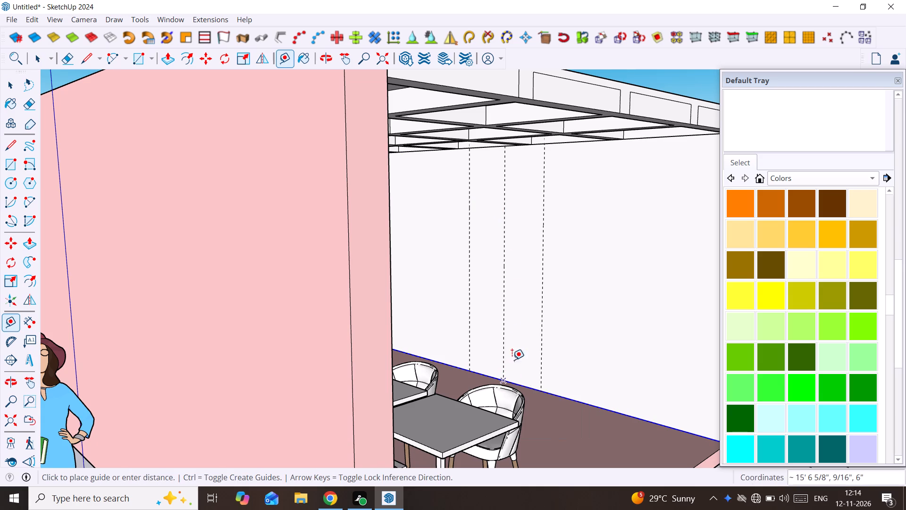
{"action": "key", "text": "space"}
Place a horizontal guide on the partition wall, 7' above its bottom edge.
{"action": "key", "text": "t"}
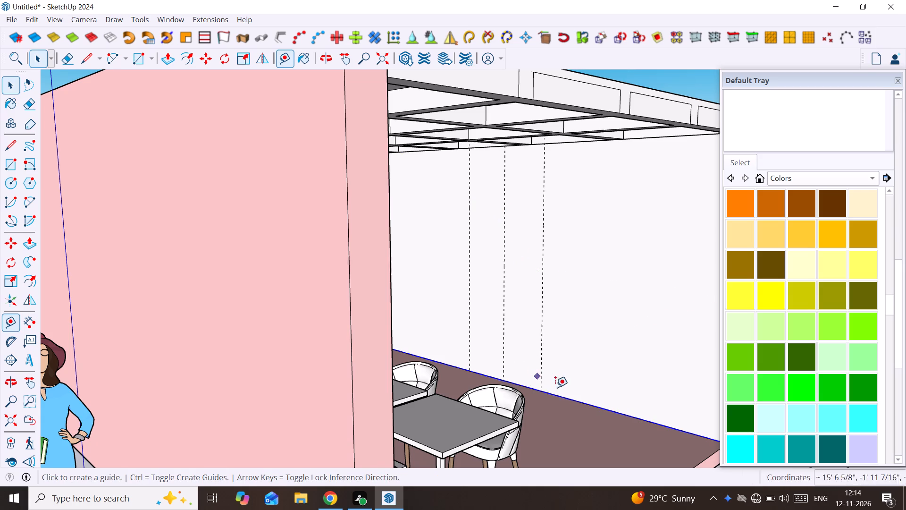
{"action": "left_click", "coordinate": [556, 395]}
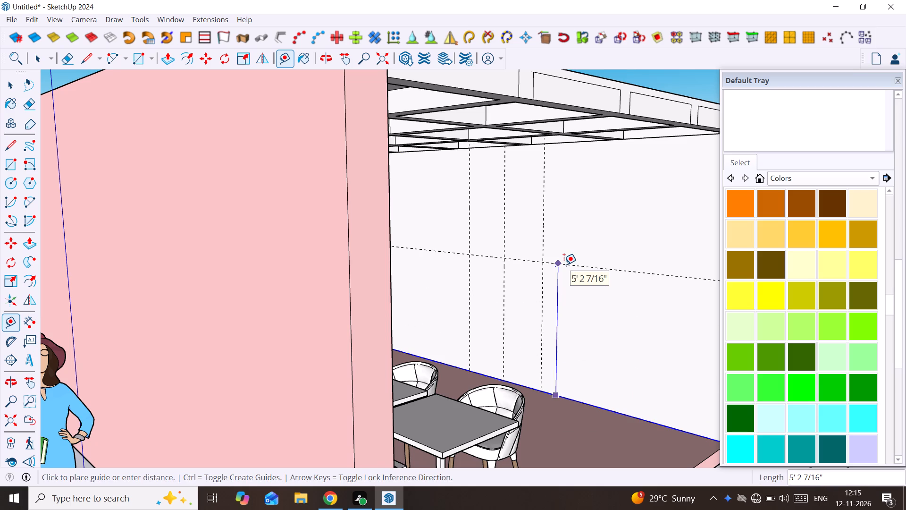
{"action": "type", "text": "7'"}
{"action": "key", "text": "Return"}
{"action": "key", "text": "space"}
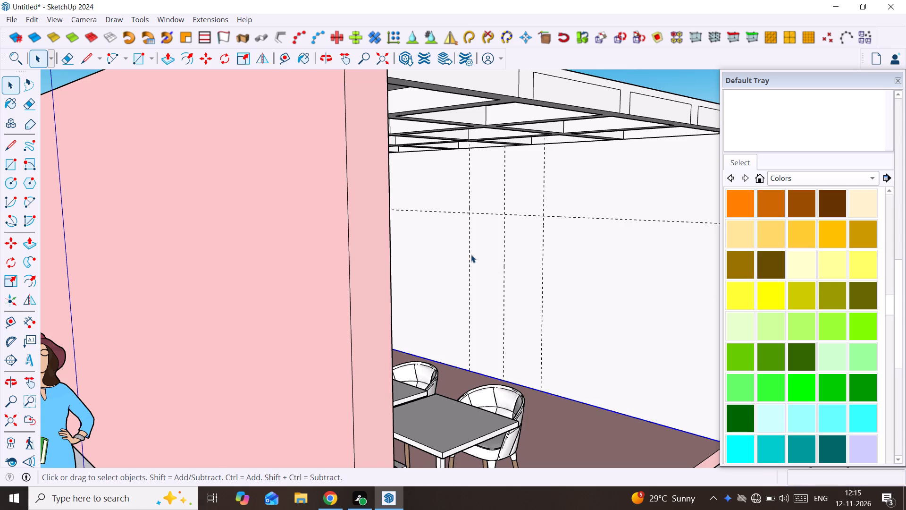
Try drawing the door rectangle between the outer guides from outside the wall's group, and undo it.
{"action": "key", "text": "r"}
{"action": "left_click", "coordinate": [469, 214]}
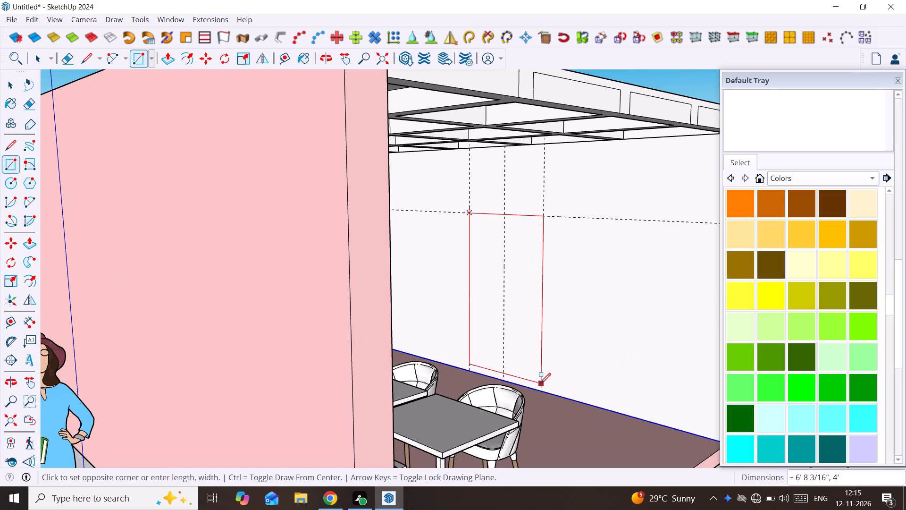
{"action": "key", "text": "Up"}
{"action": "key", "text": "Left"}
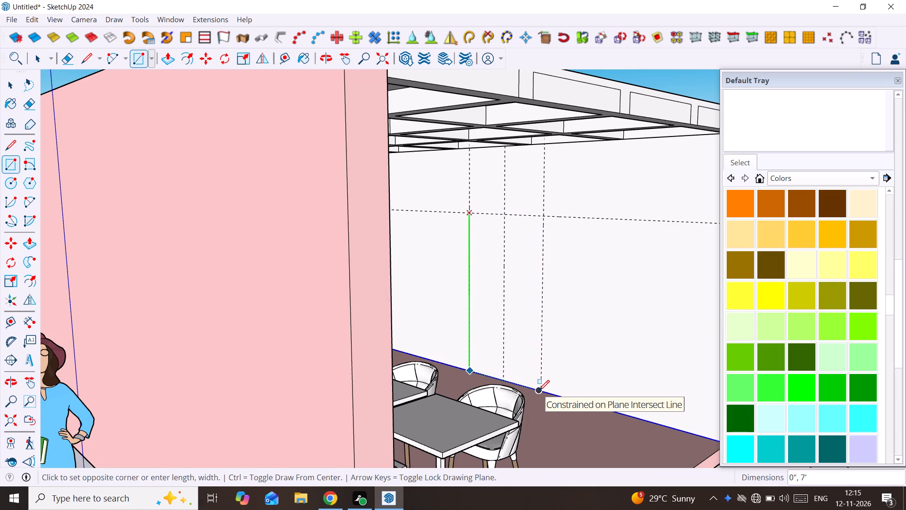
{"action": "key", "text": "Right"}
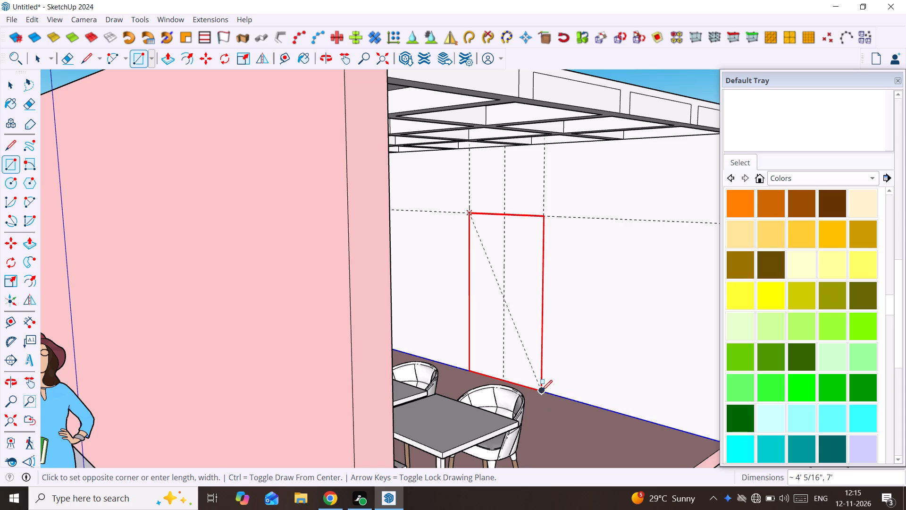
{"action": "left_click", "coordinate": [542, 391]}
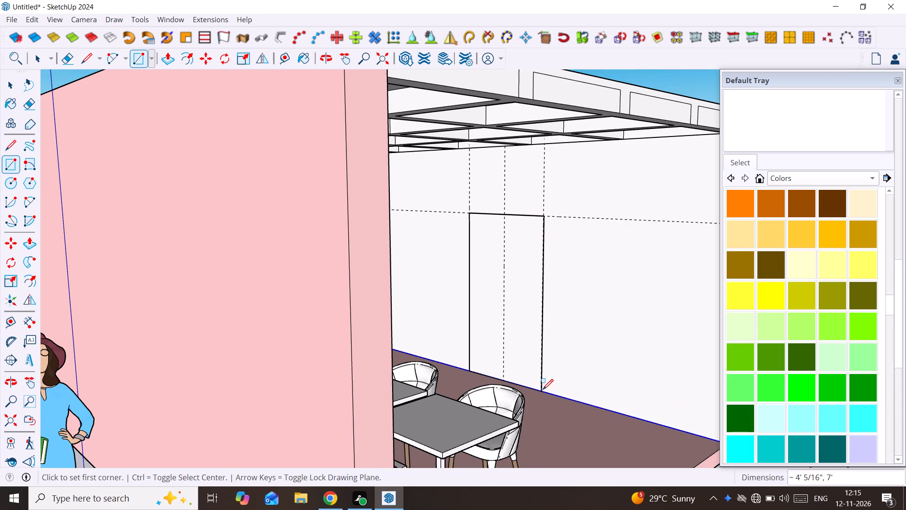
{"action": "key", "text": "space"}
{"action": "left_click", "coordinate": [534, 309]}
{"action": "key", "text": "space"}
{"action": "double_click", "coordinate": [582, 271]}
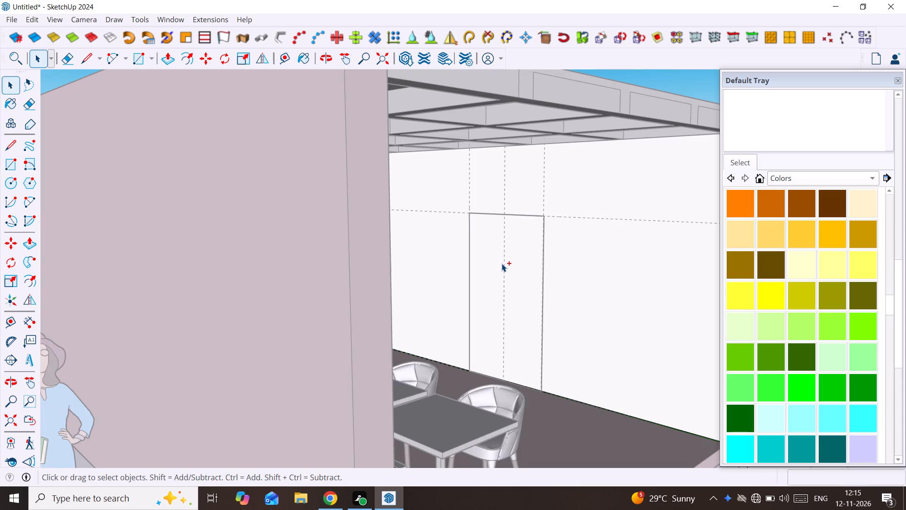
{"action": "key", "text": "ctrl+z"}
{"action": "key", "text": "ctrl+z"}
Inside the partition wall's group, draw a 4' by 7' door rectangle between the outer vertical guides, from the horizontal guide to the floor.
{"action": "double_click", "coordinate": [575, 255]}
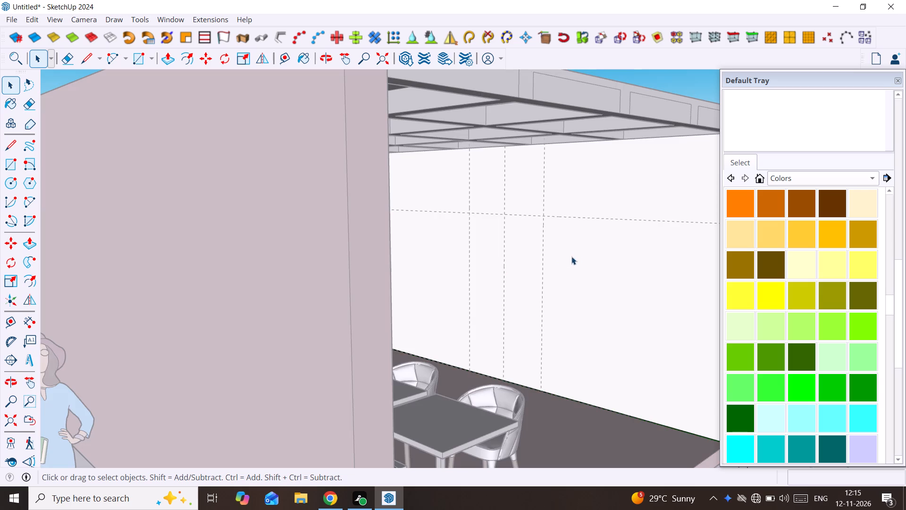
{"action": "key", "text": "r"}
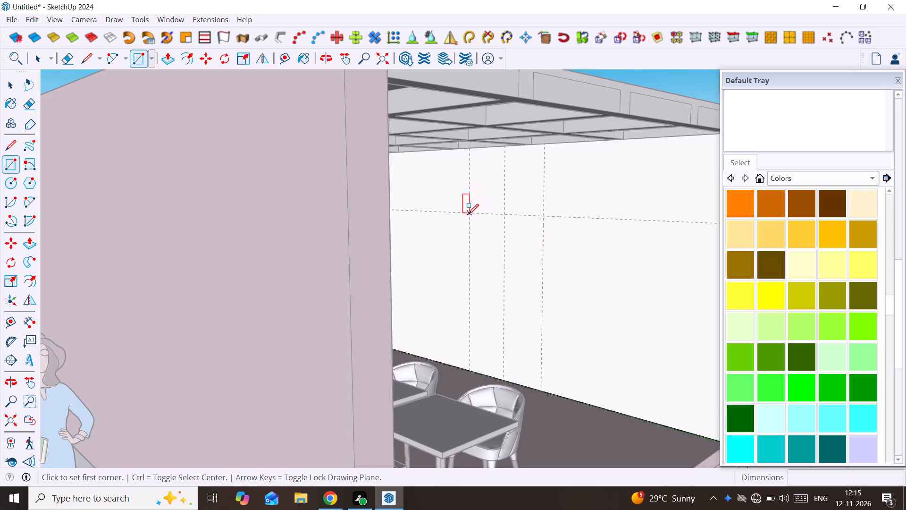
{"action": "left_click", "coordinate": [468, 214]}
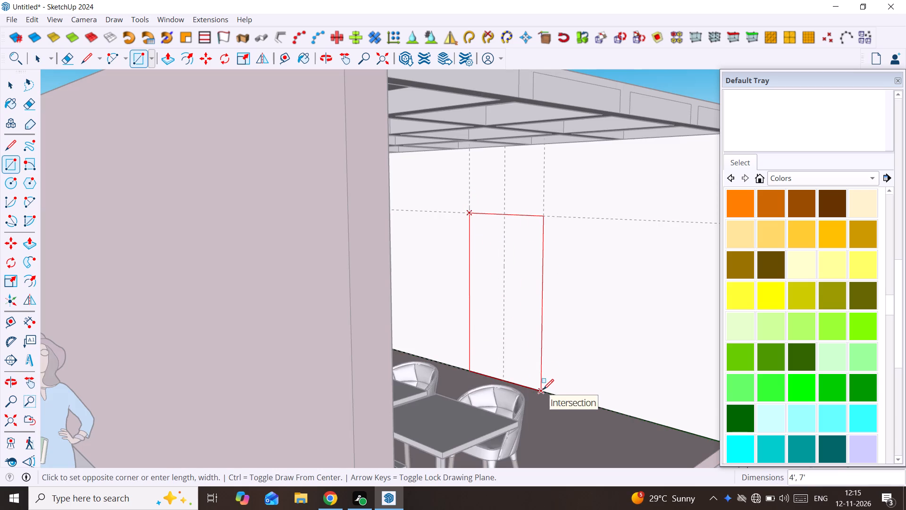
{"action": "left_click", "coordinate": [543, 390]}
{"action": "key", "text": "space"}
Push/Pull the door rectangle through the full thickness of the partition wall to cut a doorway.
{"action": "left_click", "coordinate": [528, 313]}
{"action": "key", "text": "p"}
{"action": "left_click", "coordinate": [528, 313]}
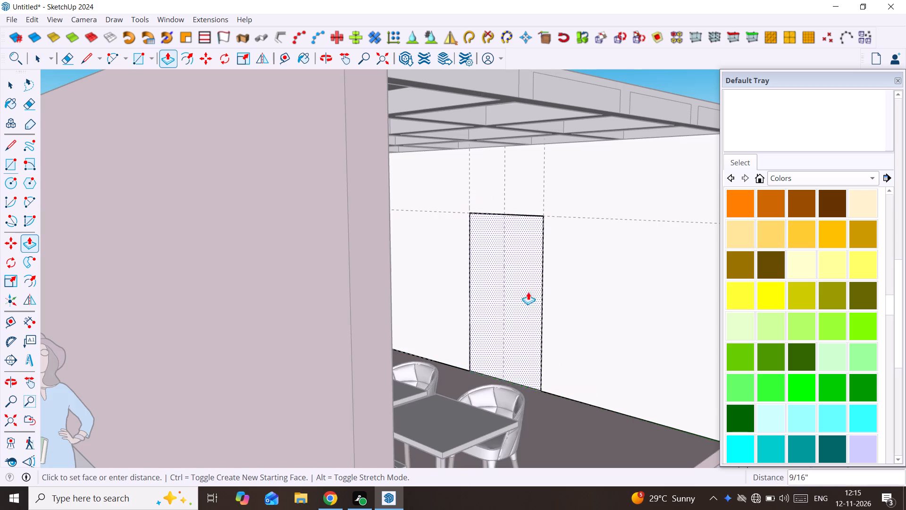
{"action": "left_click", "coordinate": [530, 229]}
{"action": "key", "text": "space"}
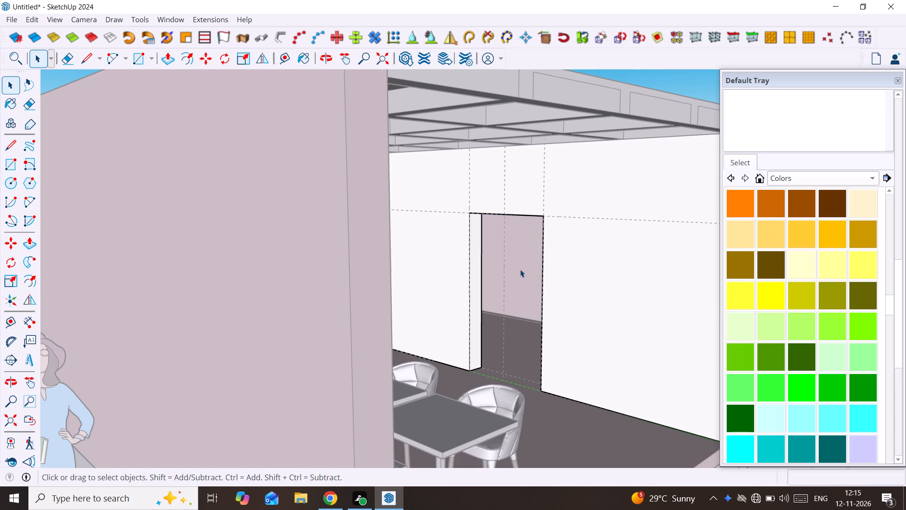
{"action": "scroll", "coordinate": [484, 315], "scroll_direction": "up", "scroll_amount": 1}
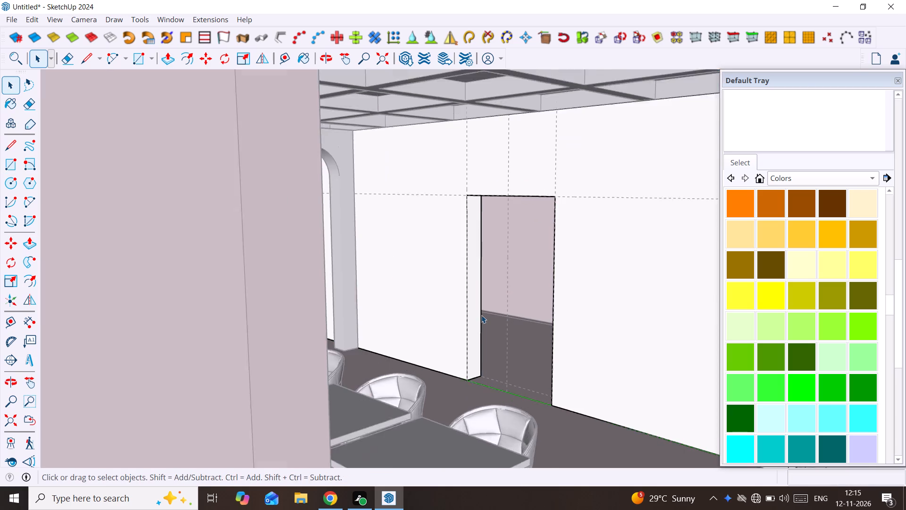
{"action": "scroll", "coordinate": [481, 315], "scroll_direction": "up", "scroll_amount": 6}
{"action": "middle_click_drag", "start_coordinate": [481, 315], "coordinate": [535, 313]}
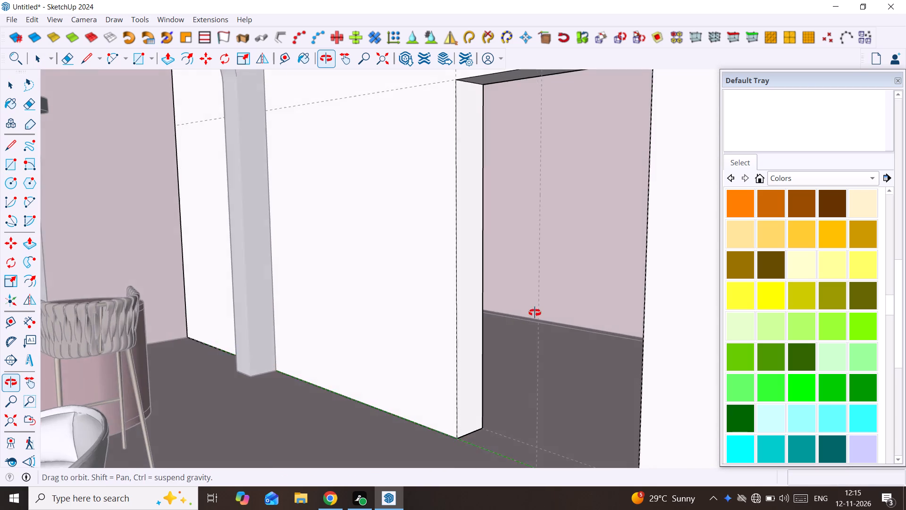
Close the partition wall's group and delete all the construction guides from the model.
{"action": "middle_click_drag", "start_coordinate": [535, 313], "coordinate": [459, 313]}
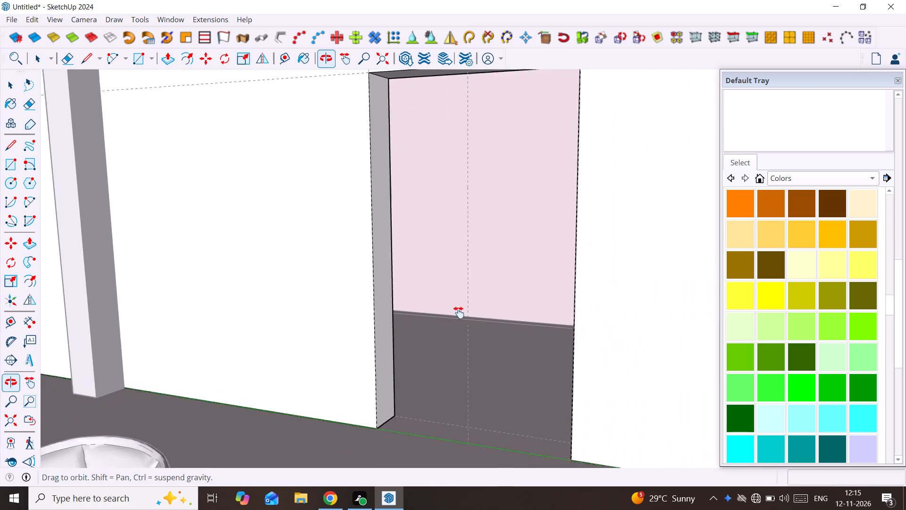
{"action": "middle_click_drag", "start_coordinate": [459, 313], "coordinate": [445, 312]}
{"action": "scroll", "coordinate": [445, 312], "scroll_direction": "down", "scroll_amount": 7}
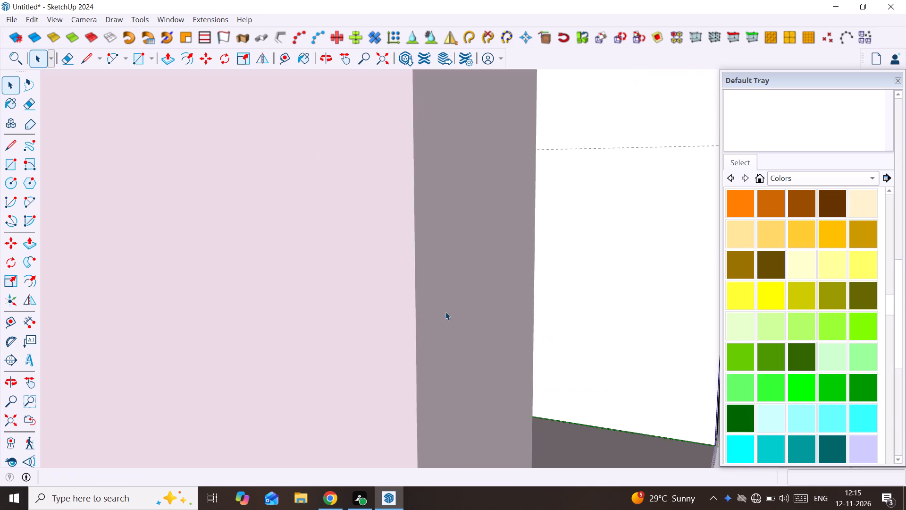
{"action": "middle_click_drag", "start_coordinate": [424, 314], "coordinate": [258, 317]}
{"action": "scroll", "coordinate": [422, 314], "scroll_direction": "up", "scroll_amount": 1}
{"action": "scroll", "coordinate": [639, 311], "scroll_direction": "down", "scroll_amount": 20}
{"action": "scroll", "coordinate": [639, 311], "scroll_direction": "down", "scroll_amount": 2}
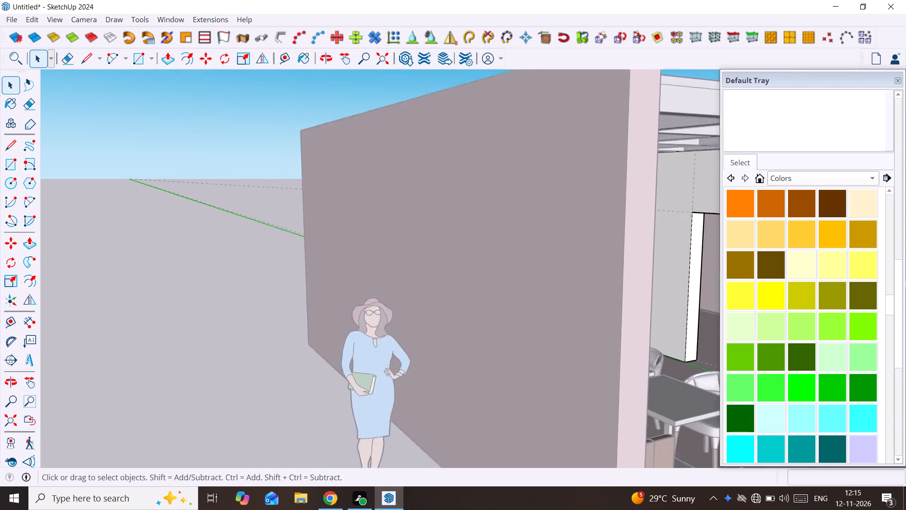
{"action": "scroll", "coordinate": [32, 248], "scroll_direction": "down", "scroll_amount": 3}
{"action": "left_click", "coordinate": [125, 220]}
{"action": "scroll", "coordinate": [369, 255], "scroll_direction": "down", "scroll_amount": 3}
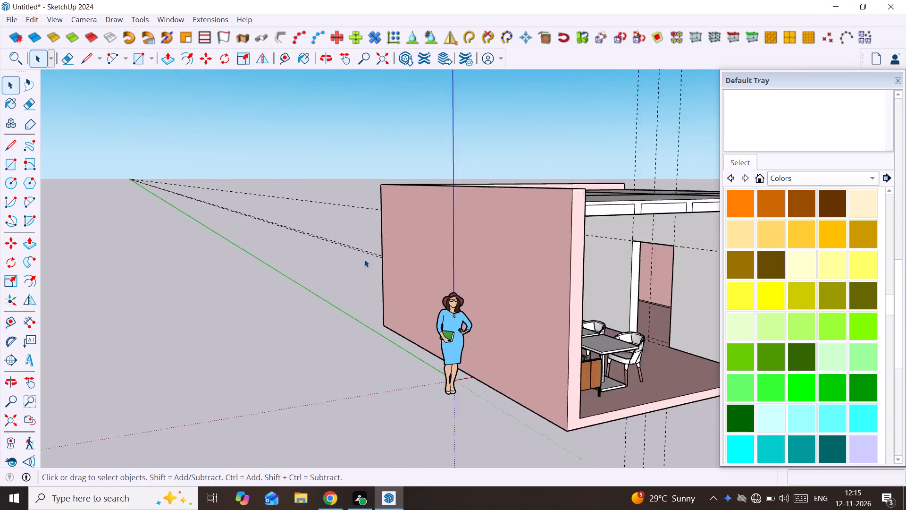
{"action": "middle_click_drag", "start_coordinate": [363, 260], "coordinate": [162, 285]}
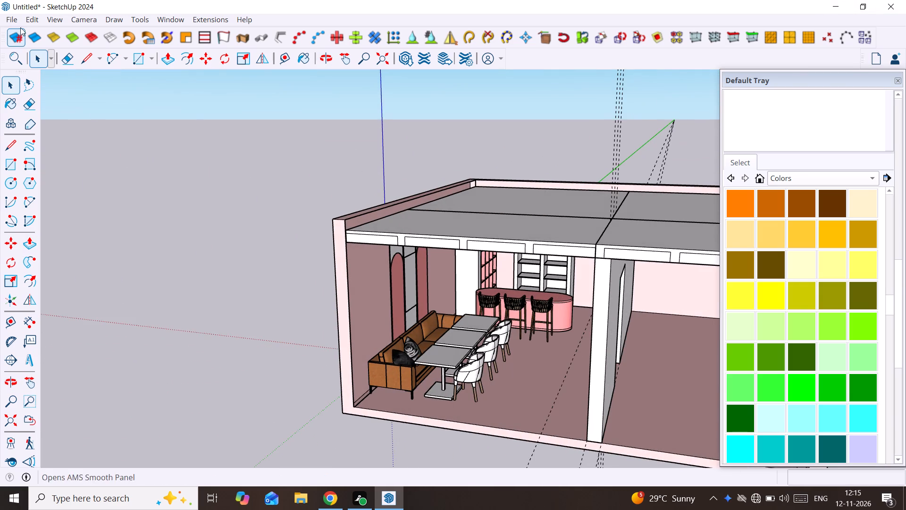
{"action": "left_click", "coordinate": [27, 21]}
{"action": "left_click", "coordinate": [79, 133]}
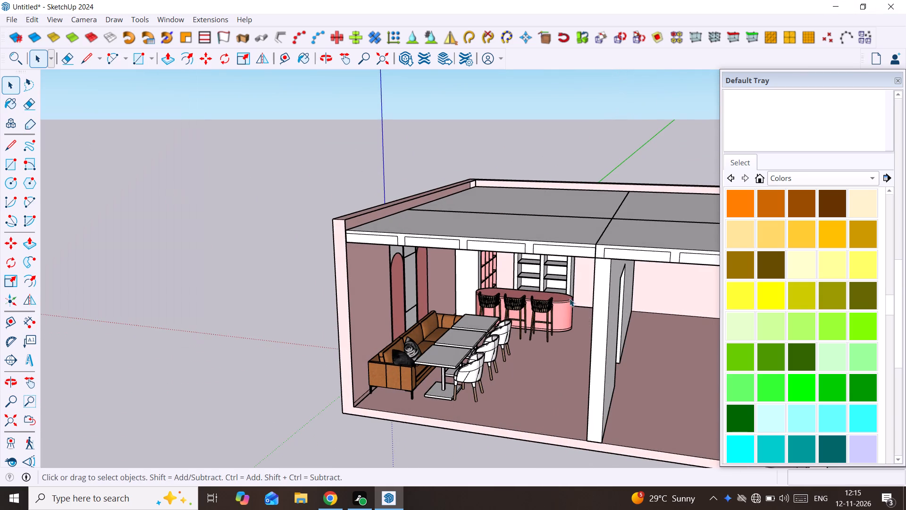
Isolate the partition wall from the rest of the model and open its group for editing at the doorway.
{"action": "left_click", "coordinate": [610, 290]}
{"action": "right_click", "coordinate": [610, 290]}
{"action": "left_click", "coordinate": [638, 284]}
{"action": "middle_click_drag", "start_coordinate": [368, 299], "coordinate": [719, 295]}
{"action": "scroll", "coordinate": [601, 276], "scroll_direction": "up", "scroll_amount": 2}
{"action": "middle_click_drag", "start_coordinate": [599, 275], "coordinate": [557, 267]}
{"action": "double_click", "coordinate": [505, 257]}
{"action": "scroll", "coordinate": [363, 298], "scroll_direction": "up", "scroll_amount": 8}
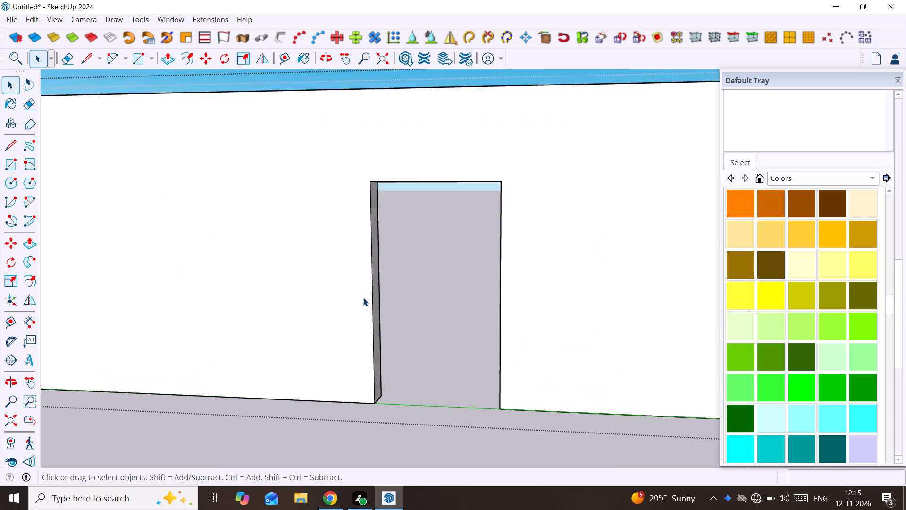
{"action": "middle_click_drag", "start_coordinate": [363, 298], "coordinate": [308, 247]}
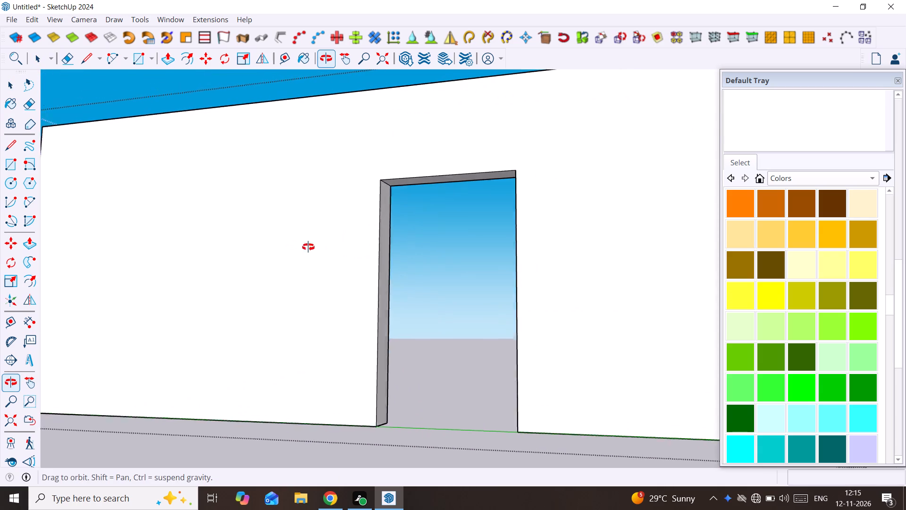
{"action": "middle_click_drag", "start_coordinate": [308, 247], "coordinate": [307, 247]}
Switch to 3D Warehouse in Chrome, search the models for "sliding door", and return to SketchUp.
{"action": "left_click", "coordinate": [330, 498]}
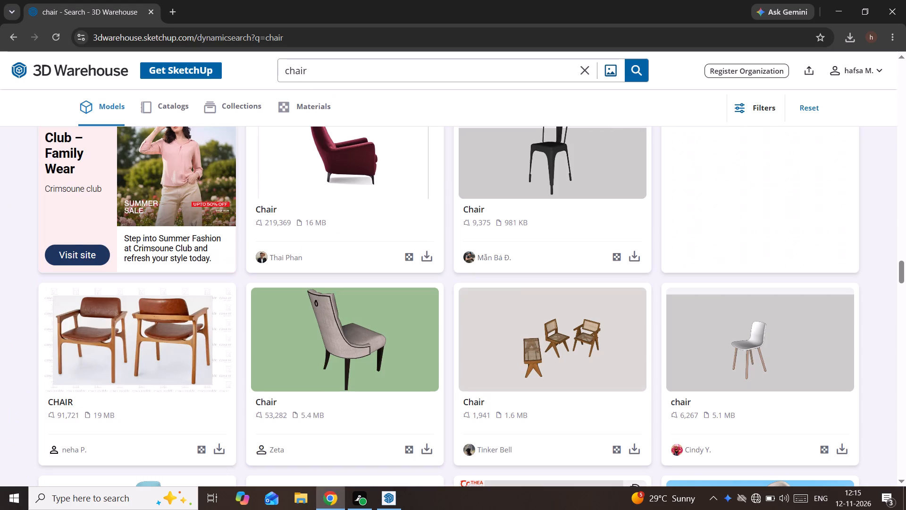
{"action": "double_click", "coordinate": [575, 72]}
{"action": "type", "text": "sli"}
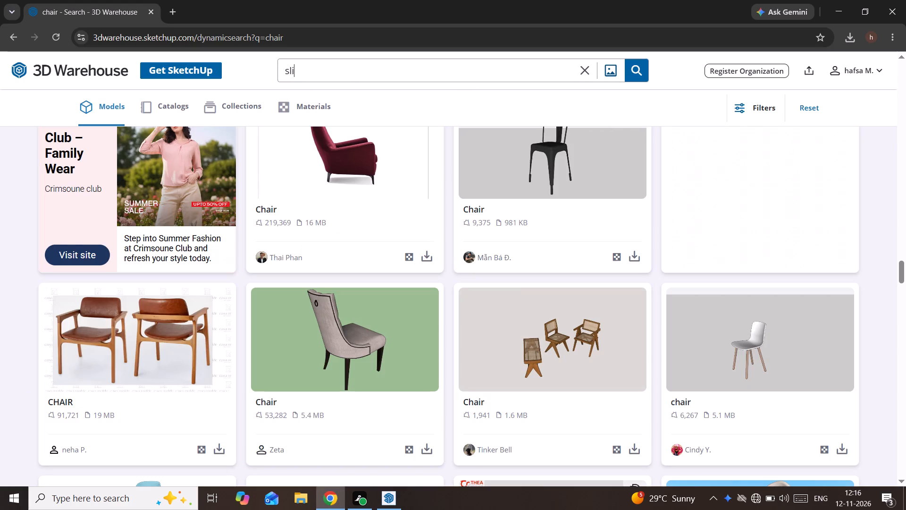
{"action": "type", "text": "ding door"}
{"action": "key", "text": "Return"}
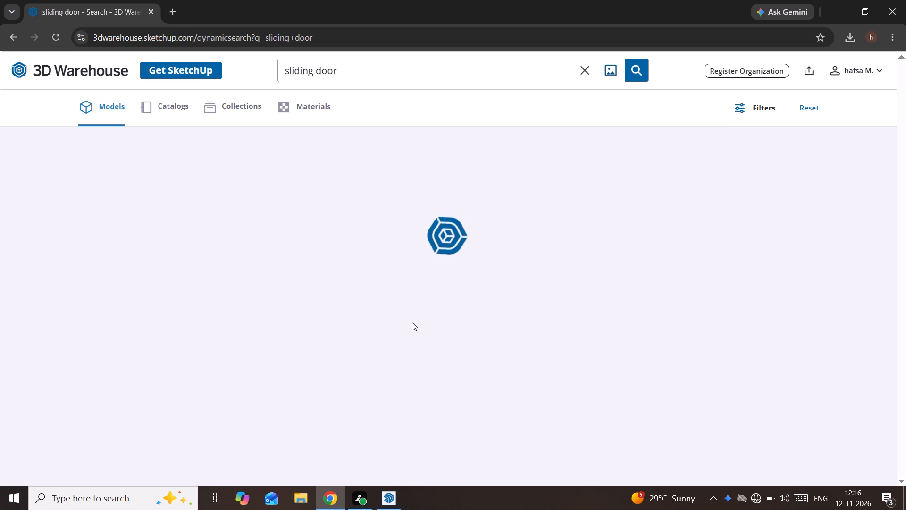
{"action": "left_click", "coordinate": [398, 492]}
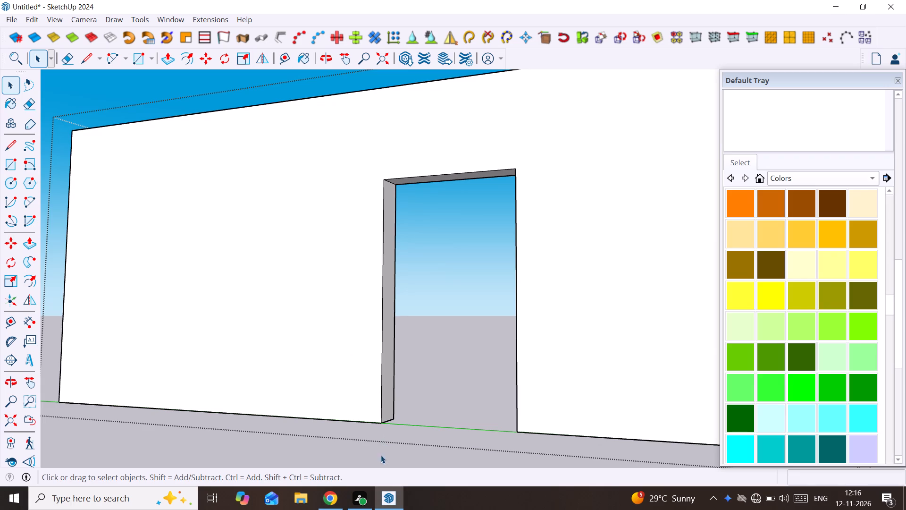
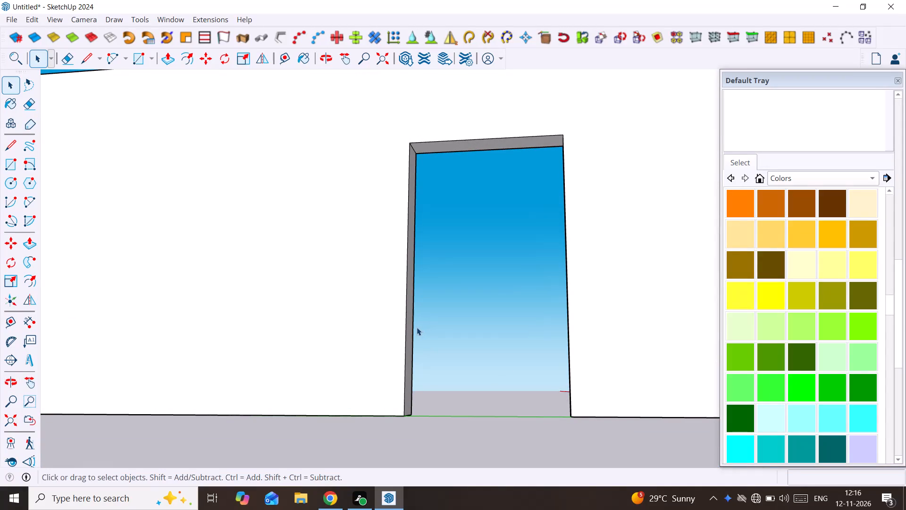
Draw a rectangle about 4' by 9 1/8" corner to corner across the underside of the doorway's head.
{"action": "scroll", "coordinate": [417, 327], "scroll_direction": "up", "scroll_amount": 2}
{"action": "scroll", "coordinate": [417, 327], "scroll_direction": "down", "scroll_amount": 2}
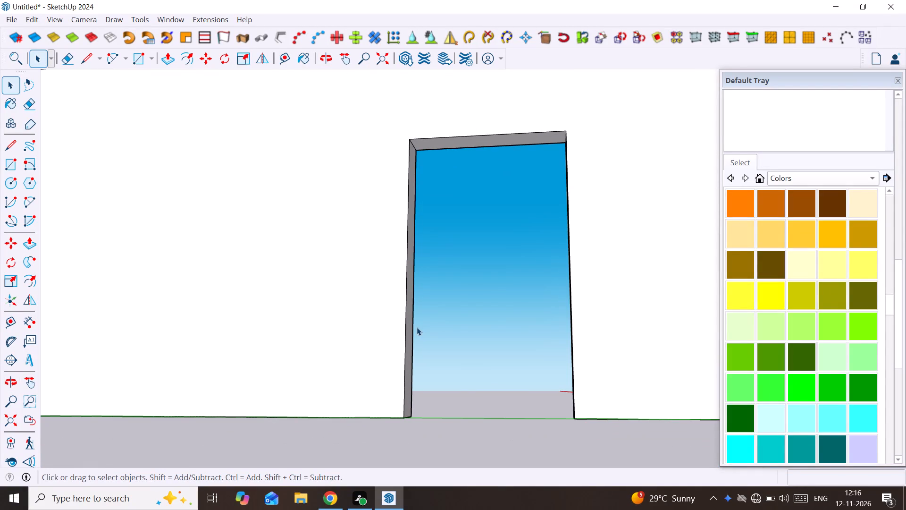
{"action": "middle_click_drag", "start_coordinate": [417, 327], "coordinate": [338, 290]}
{"action": "key", "text": "r"}
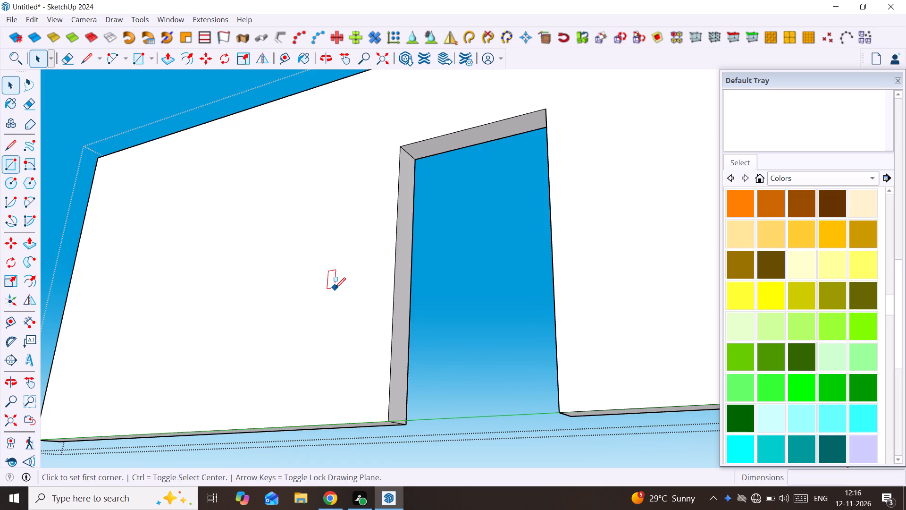
{"action": "left_click", "coordinate": [399, 149]}
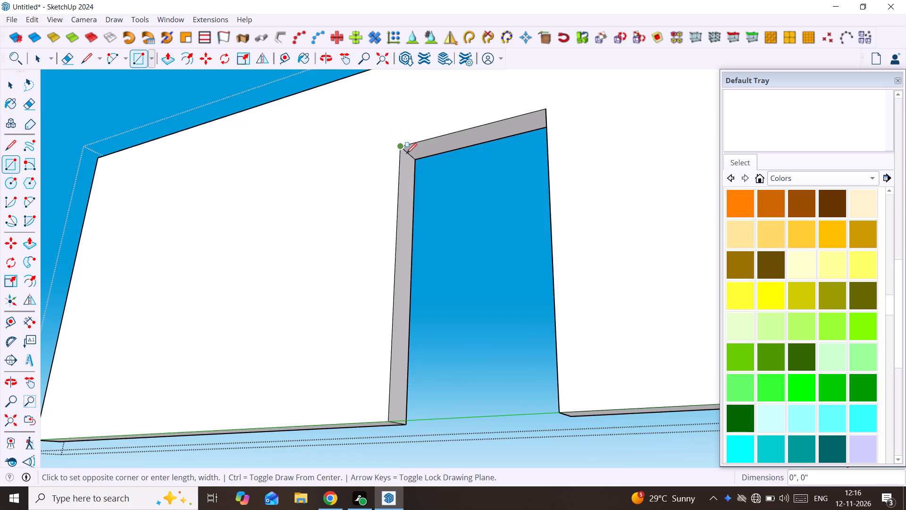
{"action": "middle_click_drag", "start_coordinate": [430, 161], "coordinate": [566, 160]}
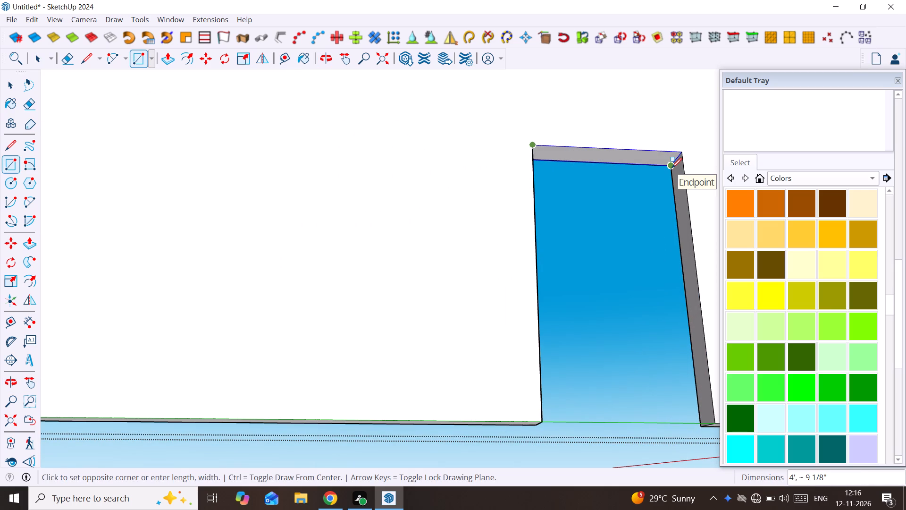
{"action": "left_click", "coordinate": [671, 168]}
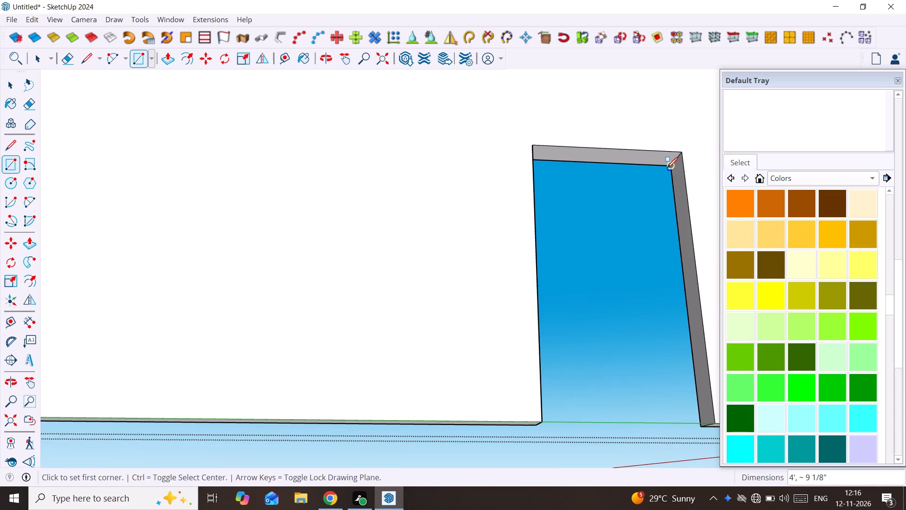
Make a group from the rectangle's face and edges at the doorway's head.
{"action": "key", "text": "space"}
{"action": "left_click", "coordinate": [656, 159]}
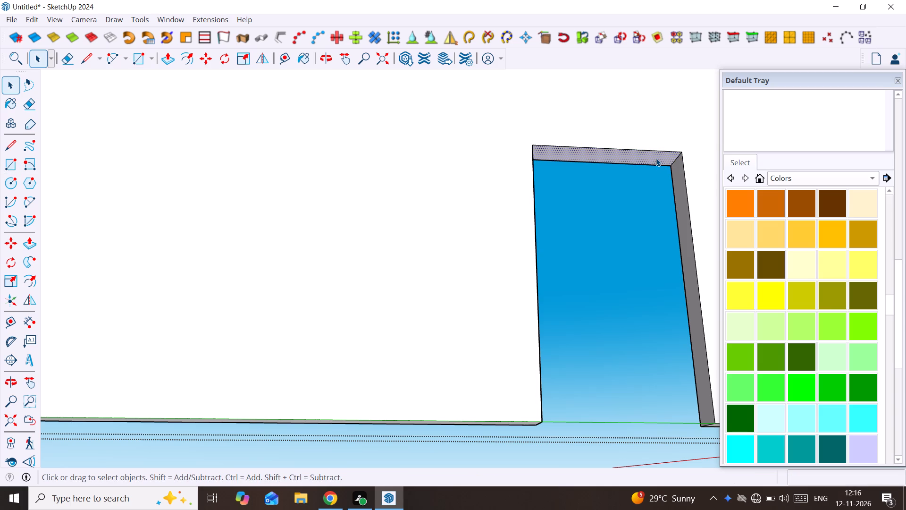
{"action": "double_click", "coordinate": [656, 158]}
{"action": "right_click", "coordinate": [656, 158]}
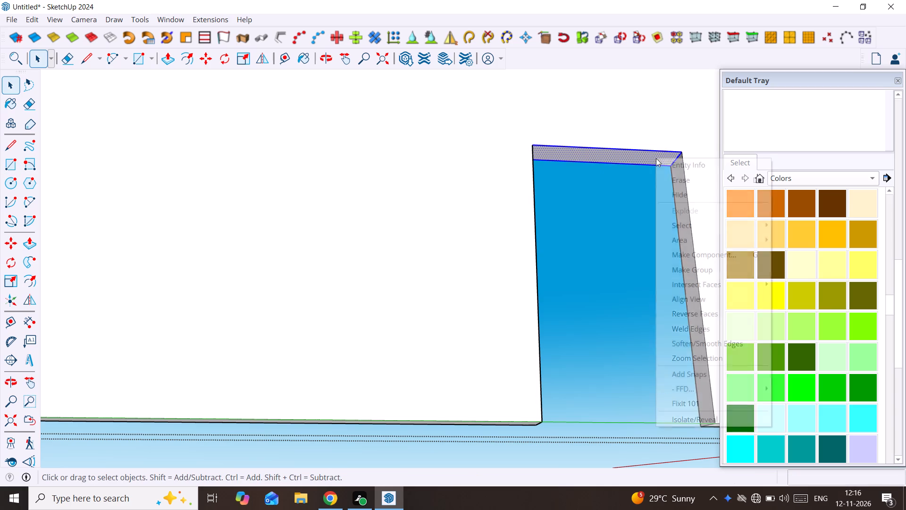
{"action": "left_click", "coordinate": [724, 274]}
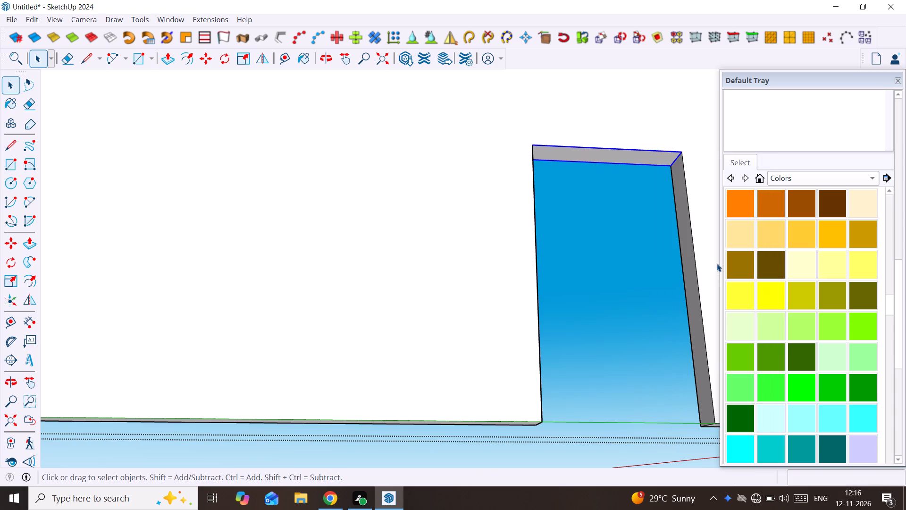
Open the new group and Push/Pull its face down the full doorway height to the wall's bottom edge.
{"action": "triple_click", "coordinate": [662, 160]}
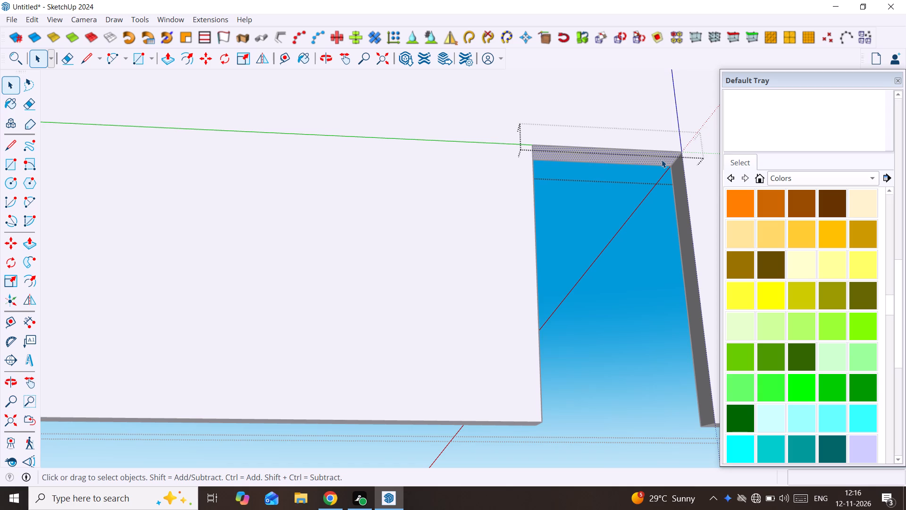
{"action": "key", "text": "p"}
{"action": "left_click", "coordinate": [662, 160]}
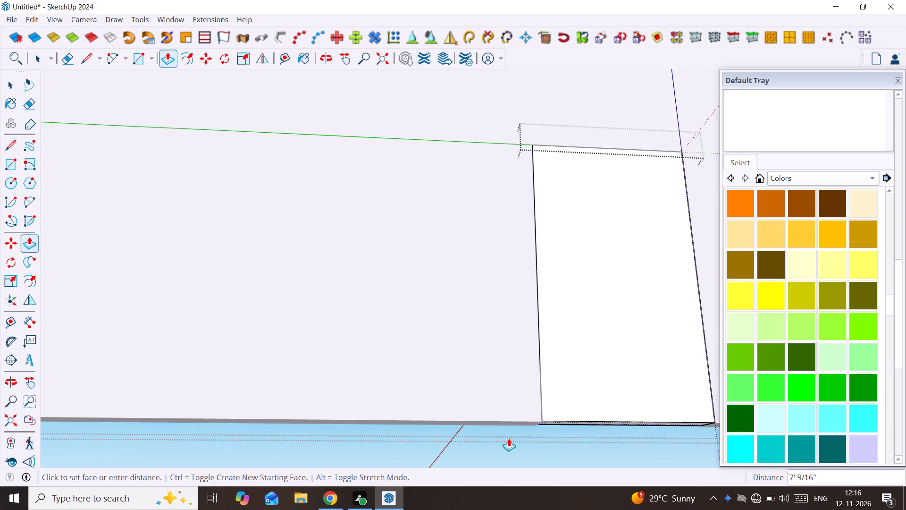
{"action": "left_click", "coordinate": [507, 424]}
{"action": "key", "text": "space"}
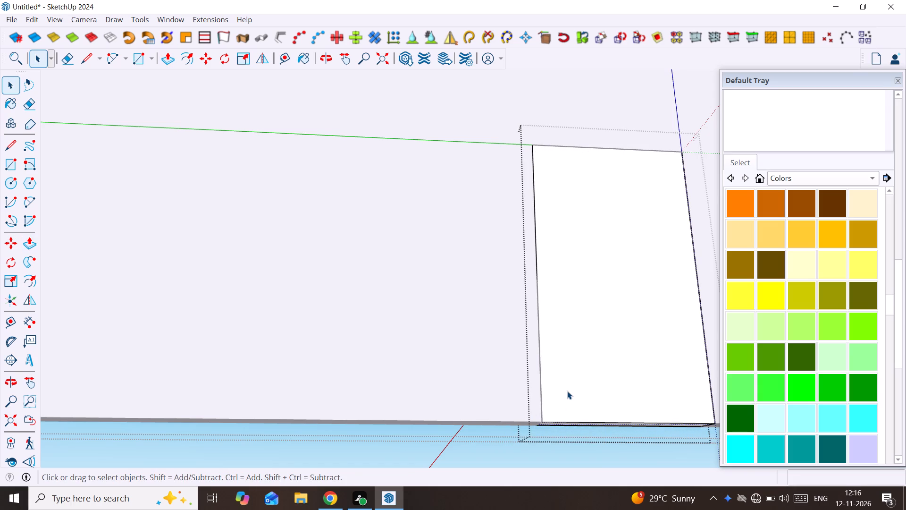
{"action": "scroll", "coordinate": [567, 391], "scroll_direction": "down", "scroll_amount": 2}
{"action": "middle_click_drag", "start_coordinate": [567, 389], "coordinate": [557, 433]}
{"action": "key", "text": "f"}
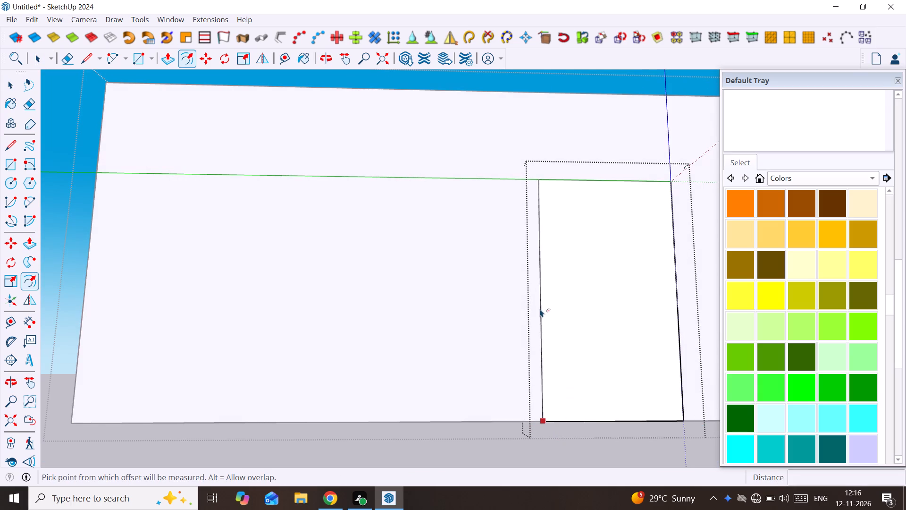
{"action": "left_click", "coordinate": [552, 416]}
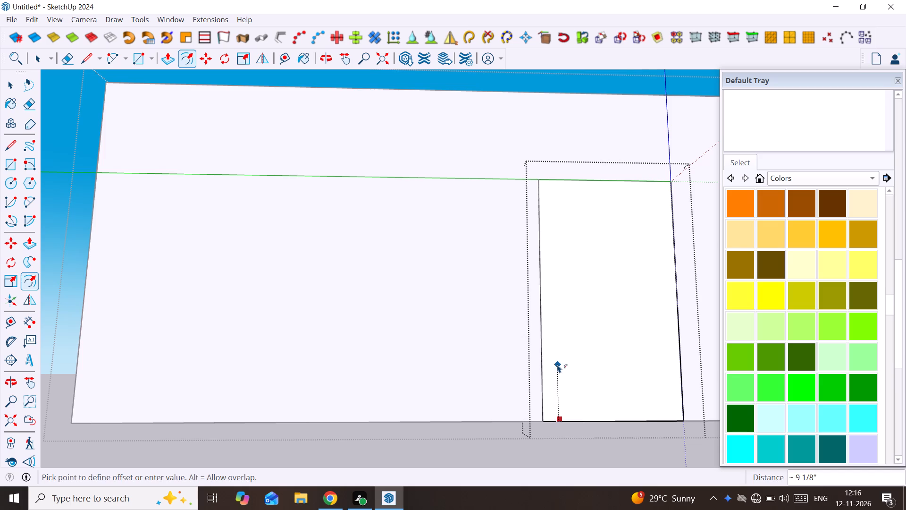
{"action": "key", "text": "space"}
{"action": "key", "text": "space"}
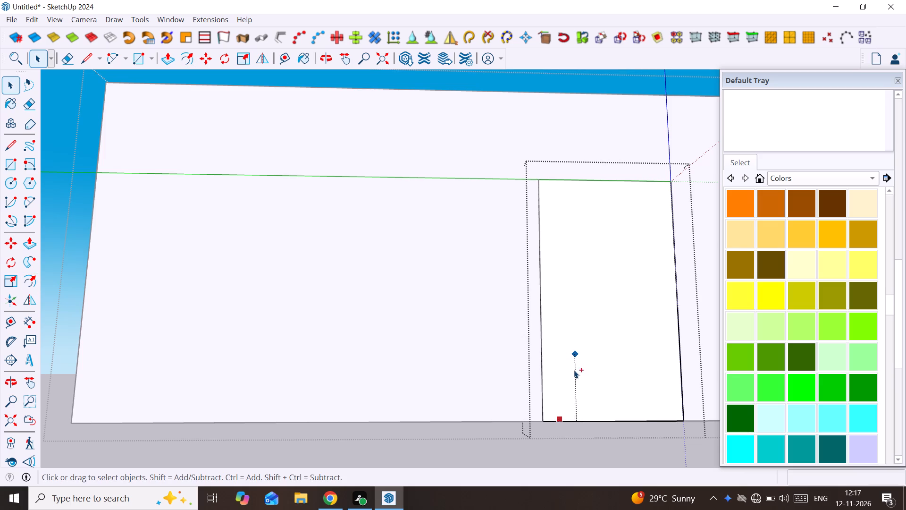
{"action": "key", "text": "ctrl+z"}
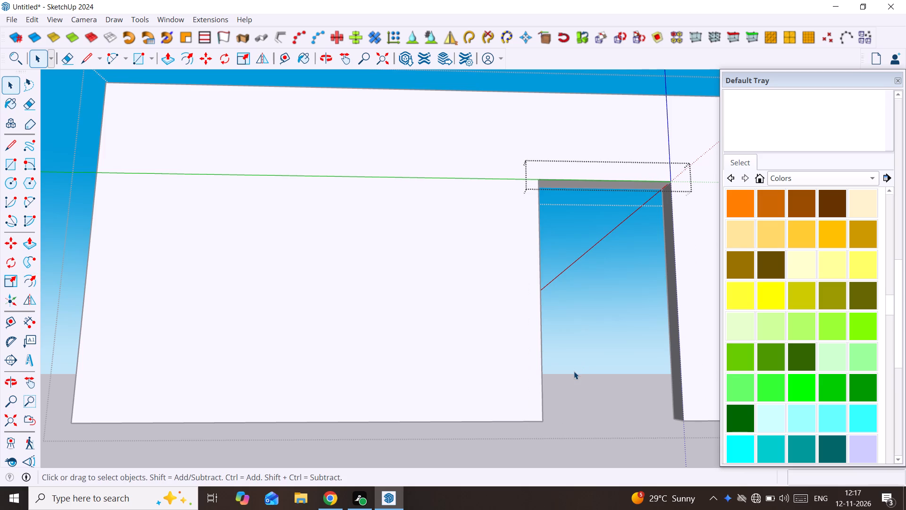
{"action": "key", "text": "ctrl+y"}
Offset the outline of the door block's front face inward by 20 mm to form the frame border.
{"action": "key", "text": "f"}
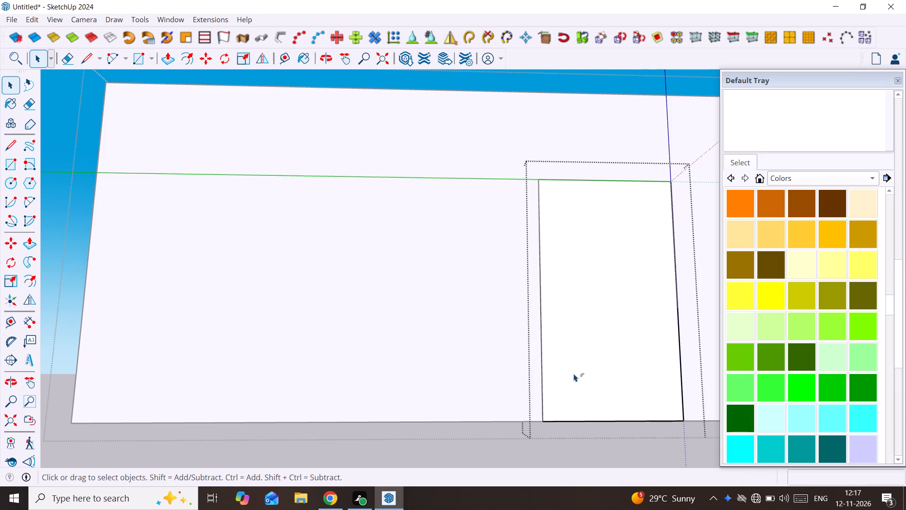
{"action": "left_click", "coordinate": [548, 297]}
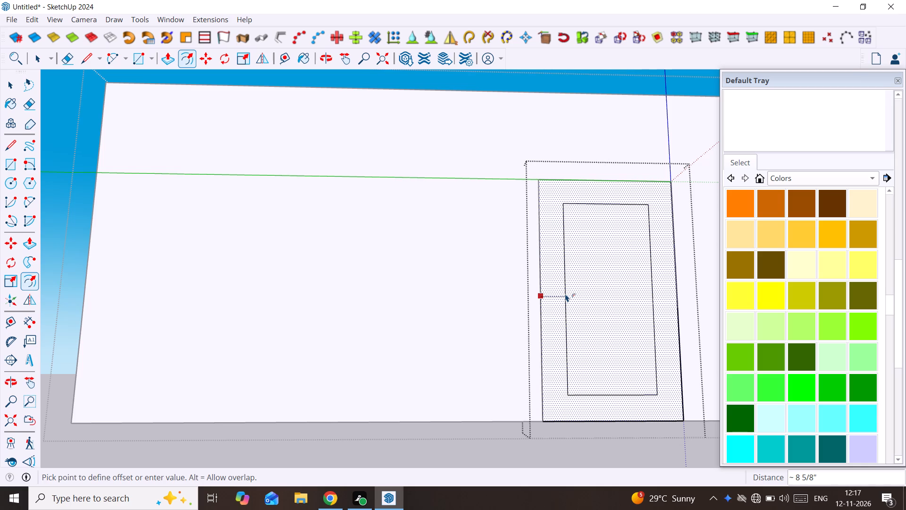
{"action": "type", "text": "20"}
{"action": "type", "text": "mm"}
{"action": "key", "text": "Return"}
{"action": "key", "text": "space"}
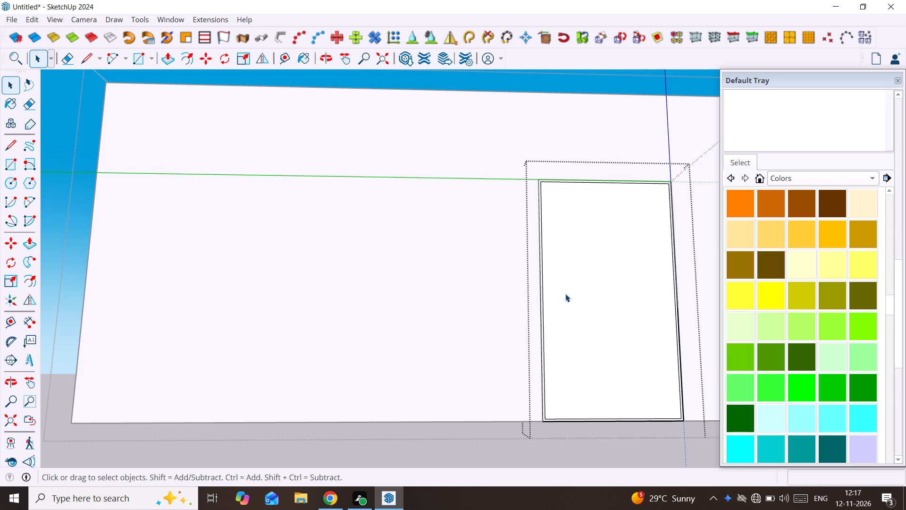
Push/Pull the inner face back through the block's full depth of about 9 1/8" to open up the door frame.
{"action": "left_click", "coordinate": [584, 296]}
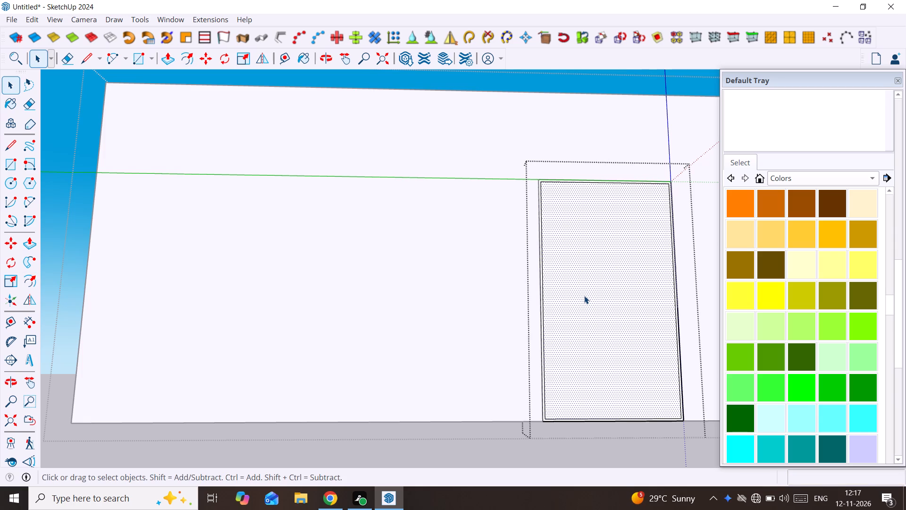
{"action": "key", "text": "p"}
{"action": "left_click", "coordinate": [593, 298]}
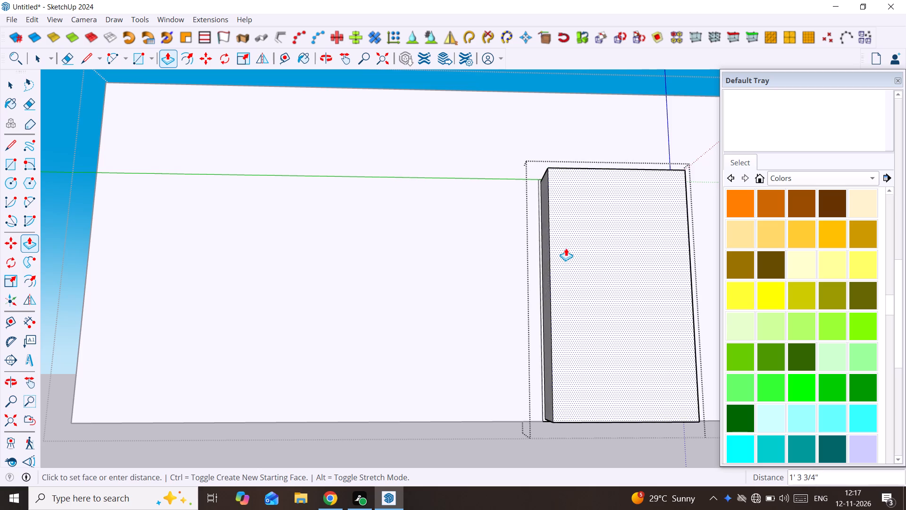
{"action": "middle_click_drag", "start_coordinate": [567, 290], "coordinate": [594, 371]}
{"action": "left_click", "coordinate": [572, 327]}
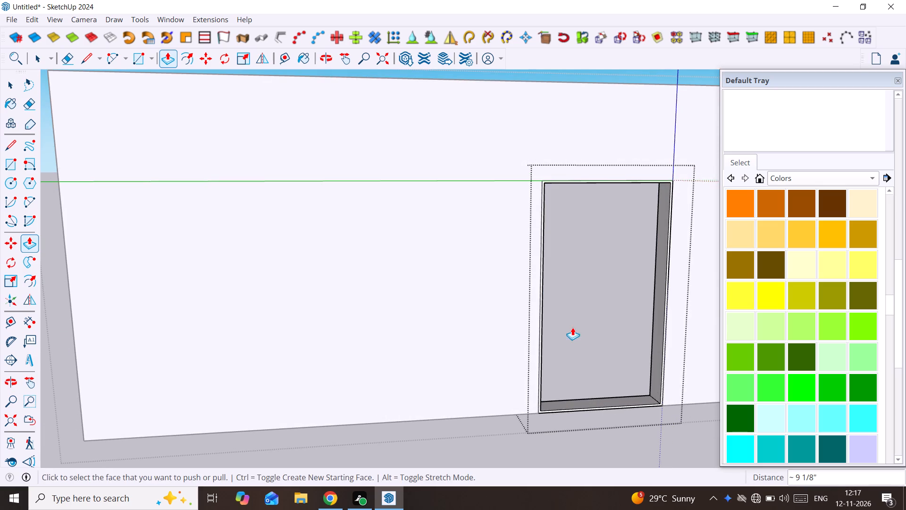
{"action": "key", "text": "space"}
Draw a line from back to front across the middle of the frame's bottom inner face.
{"action": "scroll", "coordinate": [604, 390], "scroll_direction": "up", "scroll_amount": 6}
{"action": "middle_click_drag", "start_coordinate": [588, 407], "coordinate": [566, 437]}
{"action": "scroll", "coordinate": [601, 429], "scroll_direction": "up", "scroll_amount": 1}
{"action": "scroll", "coordinate": [601, 428], "scroll_direction": "down", "scroll_amount": 2}
{"action": "middle_click_drag", "start_coordinate": [595, 427], "coordinate": [529, 429]}
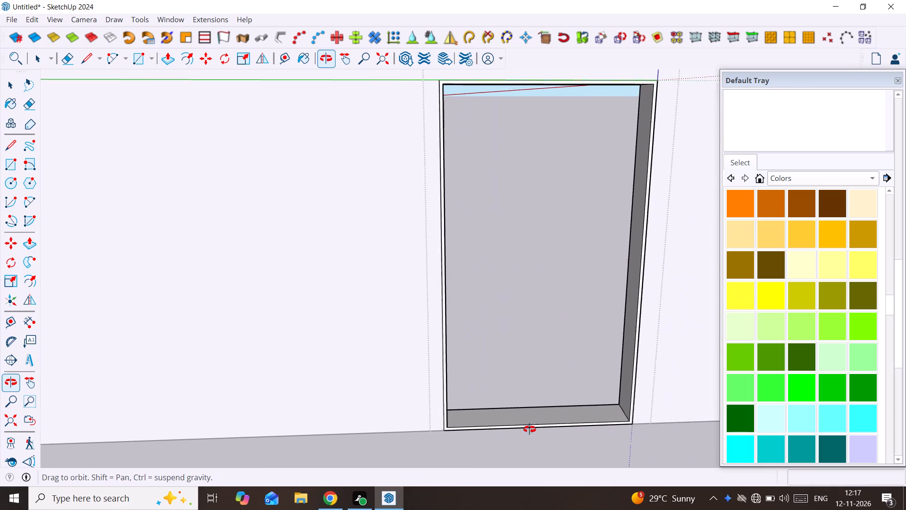
{"action": "middle_click_drag", "start_coordinate": [529, 429], "coordinate": [521, 472]}
{"action": "scroll", "coordinate": [556, 417], "scroll_direction": "up", "scroll_amount": 3}
{"action": "scroll", "coordinate": [616, 417], "scroll_direction": "up", "scroll_amount": 6}
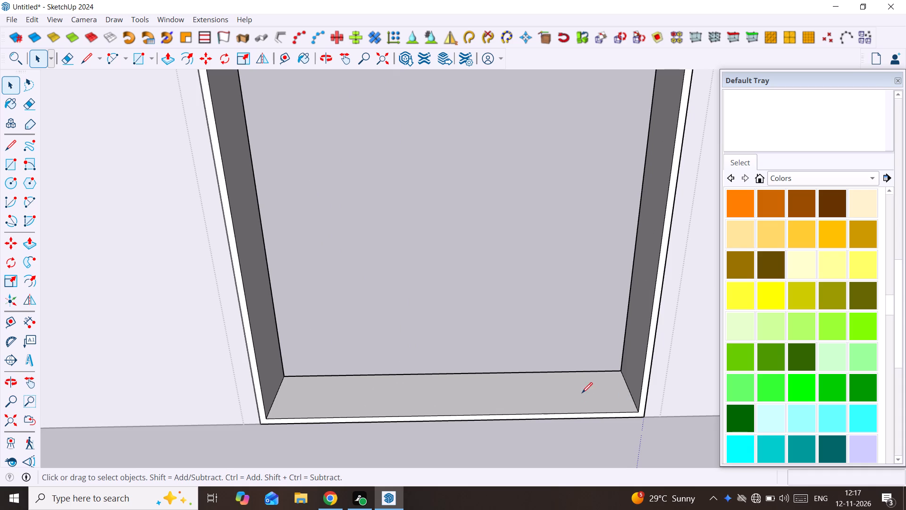
{"action": "key", "text": "l"}
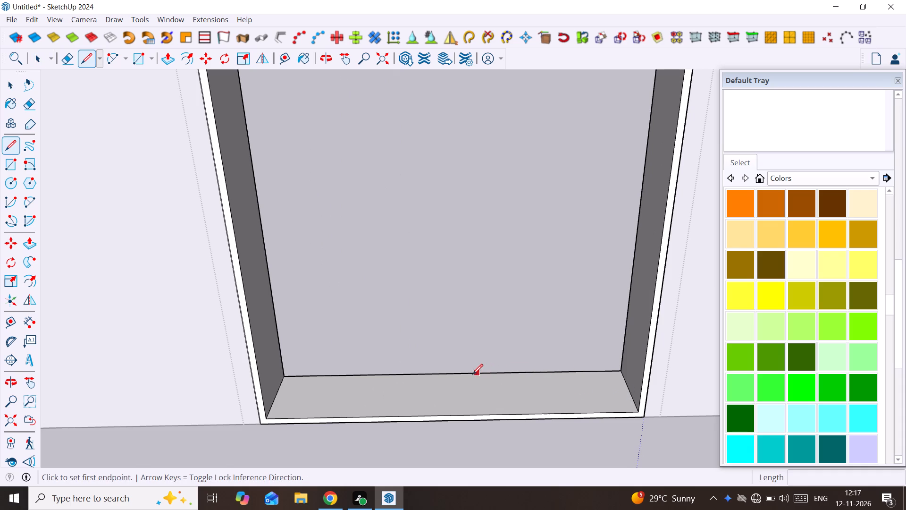
{"action": "left_click", "coordinate": [453, 374]}
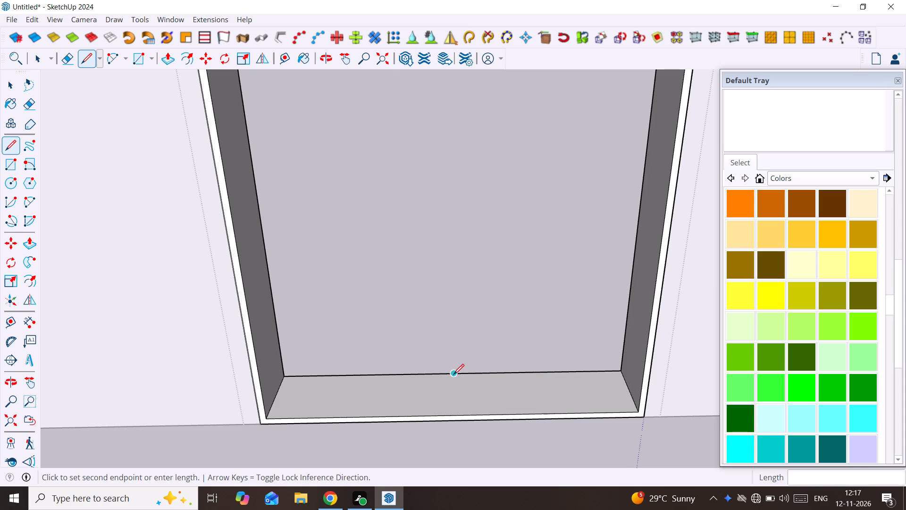
{"action": "left_click", "coordinate": [455, 416]}
{"action": "key", "text": "space"}
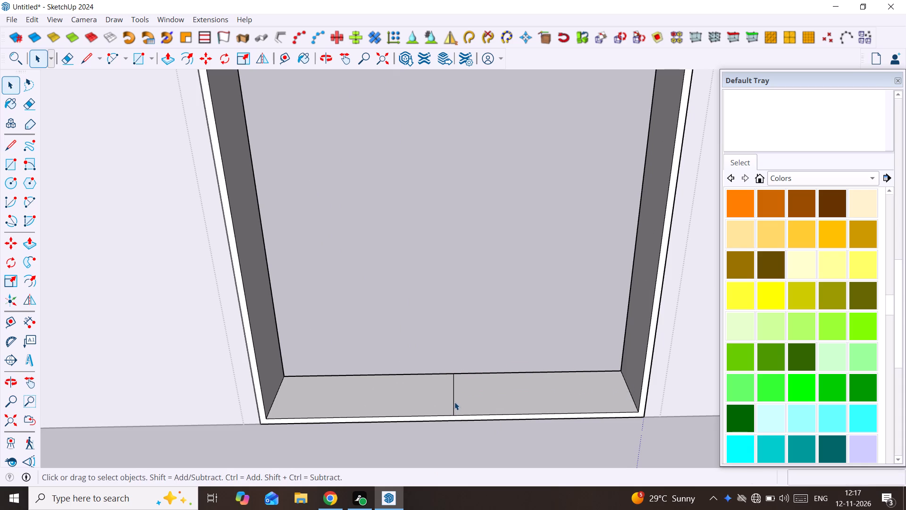
Copy the centre line 10 mm to one side, and copy that new line 20 mm back to the opposite side.
{"action": "left_click", "coordinate": [454, 401]}
{"action": "key", "text": "m"}
{"action": "left_click", "coordinate": [453, 401]}
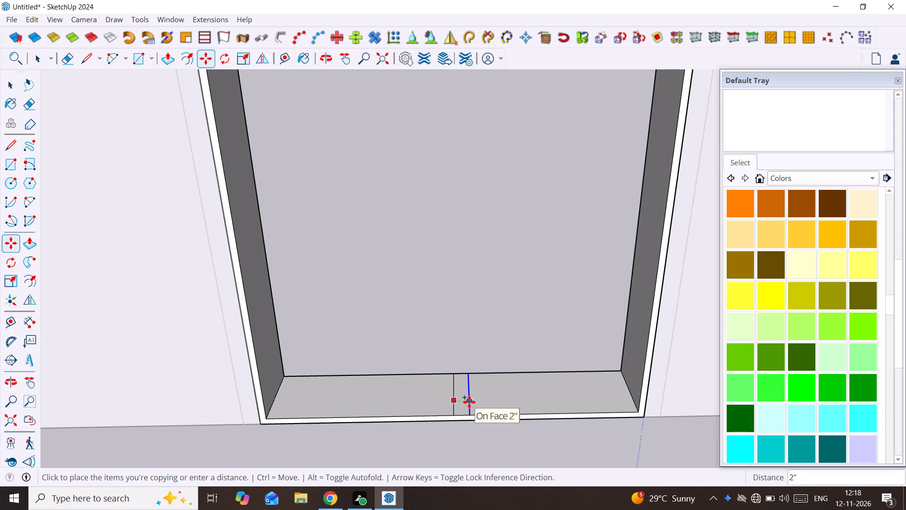
{"action": "type", "text": "10mm"}
{"action": "key", "text": "Return"}
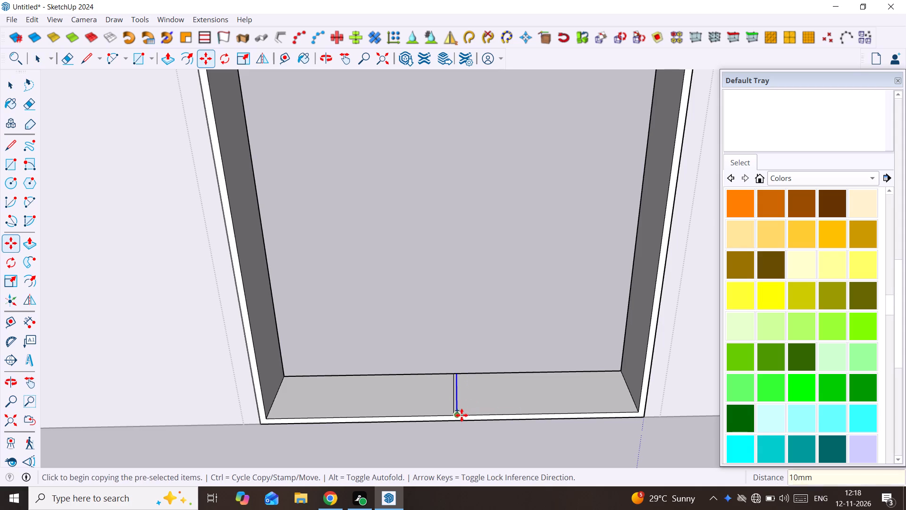
{"action": "left_click", "coordinate": [461, 415]}
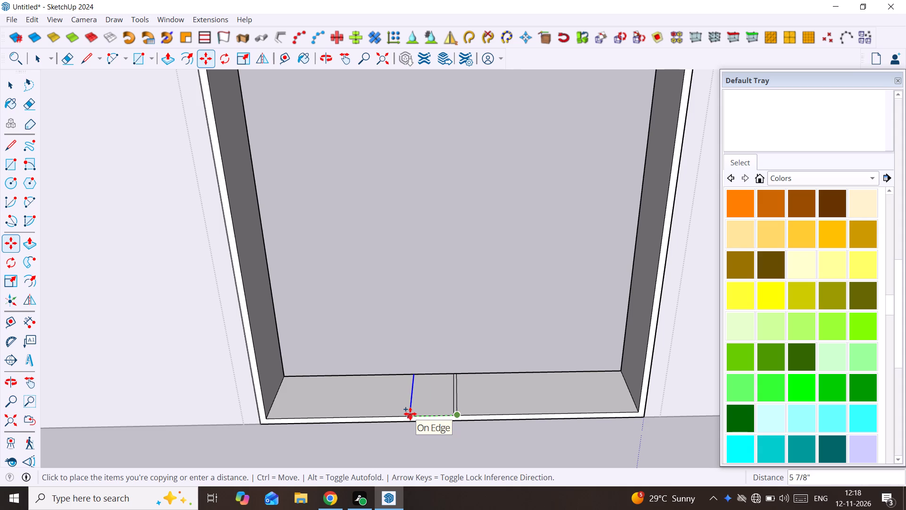
{"action": "type", "text": "20mm"}
{"action": "key", "text": "Return"}
{"action": "key", "text": "space"}
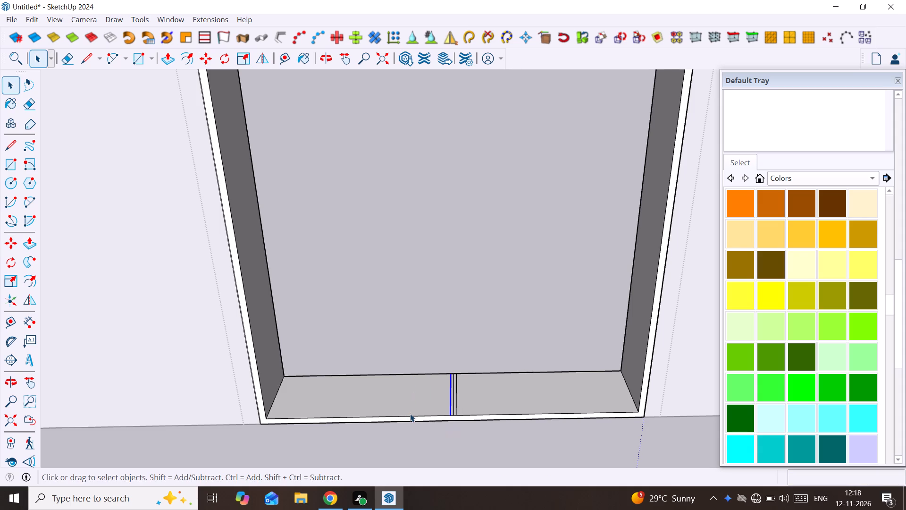
Delete the original centre line between the two copied lines on the frame's bottom face.
{"action": "scroll", "coordinate": [409, 417], "scroll_direction": "up", "scroll_amount": 9}
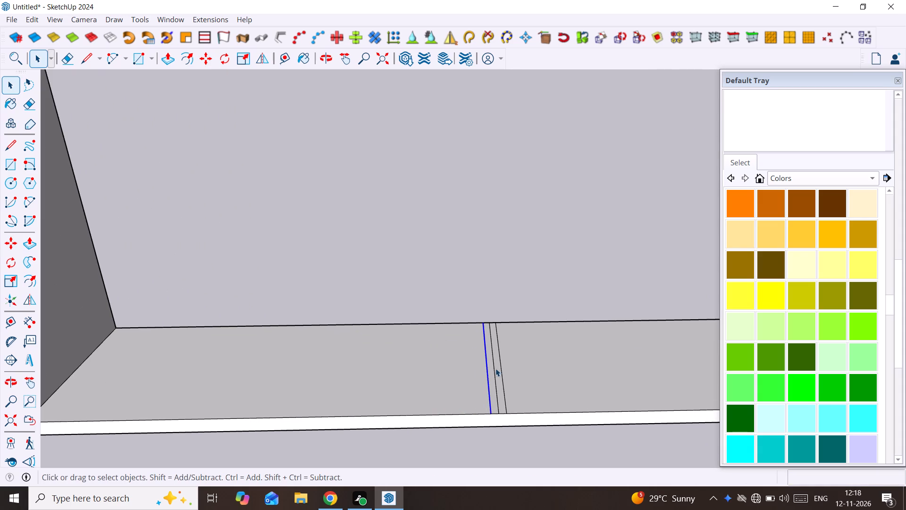
{"action": "left_click", "coordinate": [494, 368]}
{"action": "key", "text": "Delete"}
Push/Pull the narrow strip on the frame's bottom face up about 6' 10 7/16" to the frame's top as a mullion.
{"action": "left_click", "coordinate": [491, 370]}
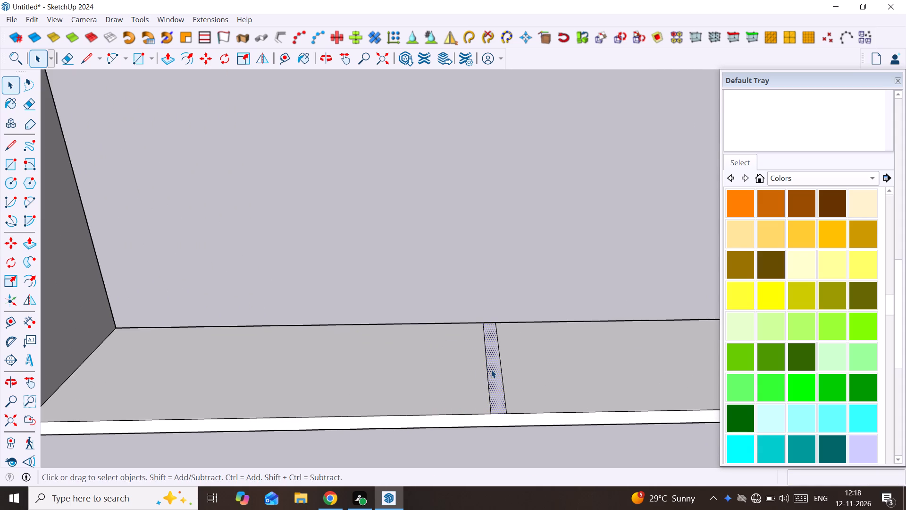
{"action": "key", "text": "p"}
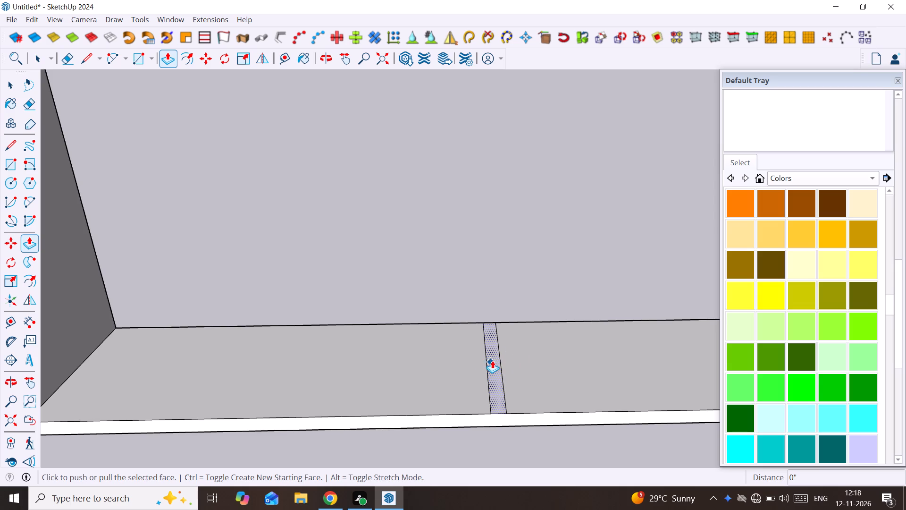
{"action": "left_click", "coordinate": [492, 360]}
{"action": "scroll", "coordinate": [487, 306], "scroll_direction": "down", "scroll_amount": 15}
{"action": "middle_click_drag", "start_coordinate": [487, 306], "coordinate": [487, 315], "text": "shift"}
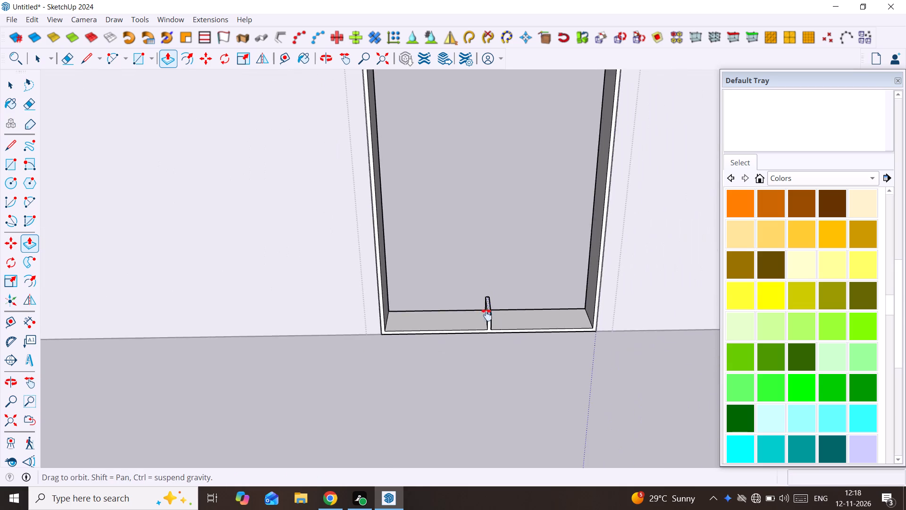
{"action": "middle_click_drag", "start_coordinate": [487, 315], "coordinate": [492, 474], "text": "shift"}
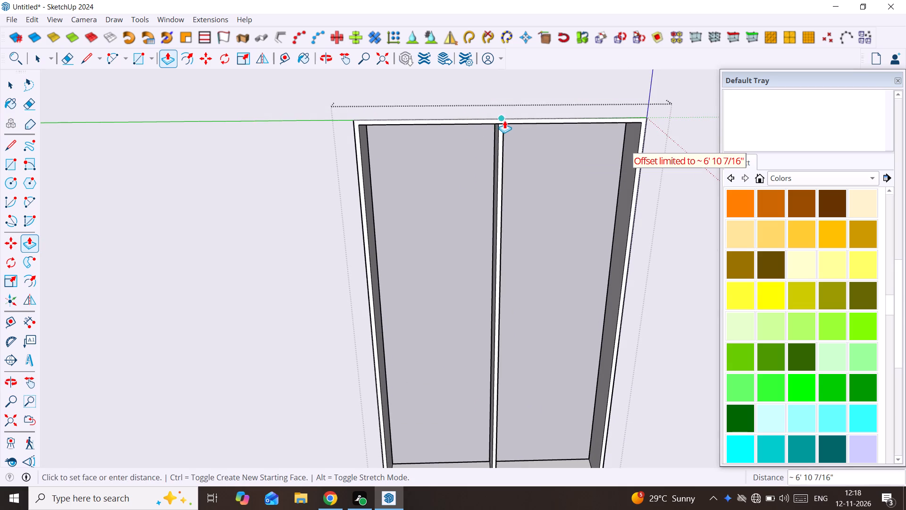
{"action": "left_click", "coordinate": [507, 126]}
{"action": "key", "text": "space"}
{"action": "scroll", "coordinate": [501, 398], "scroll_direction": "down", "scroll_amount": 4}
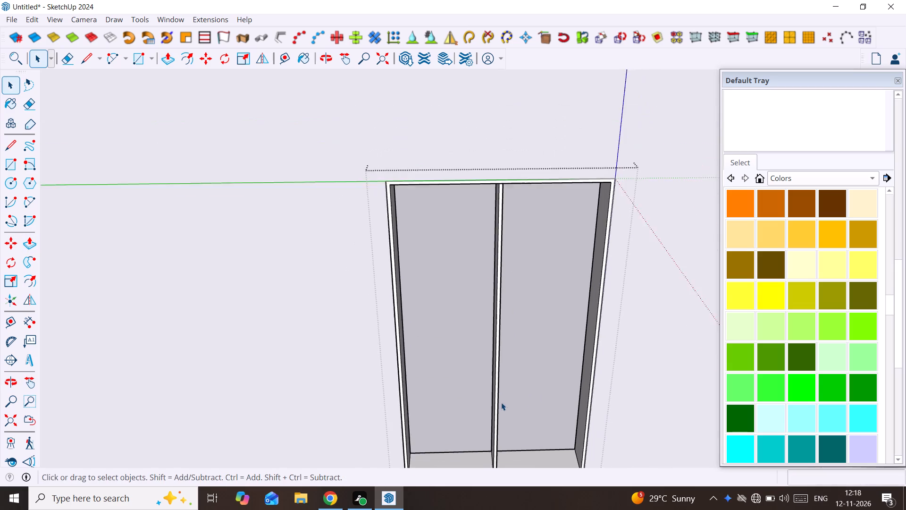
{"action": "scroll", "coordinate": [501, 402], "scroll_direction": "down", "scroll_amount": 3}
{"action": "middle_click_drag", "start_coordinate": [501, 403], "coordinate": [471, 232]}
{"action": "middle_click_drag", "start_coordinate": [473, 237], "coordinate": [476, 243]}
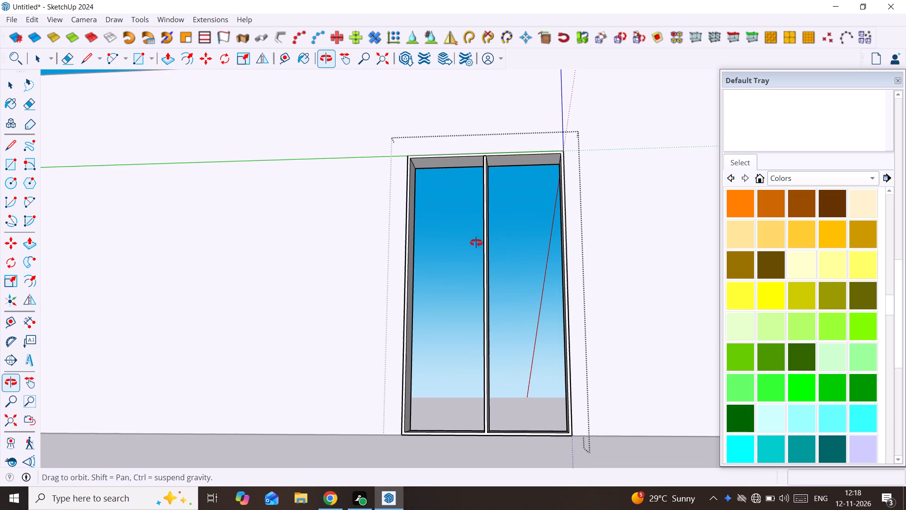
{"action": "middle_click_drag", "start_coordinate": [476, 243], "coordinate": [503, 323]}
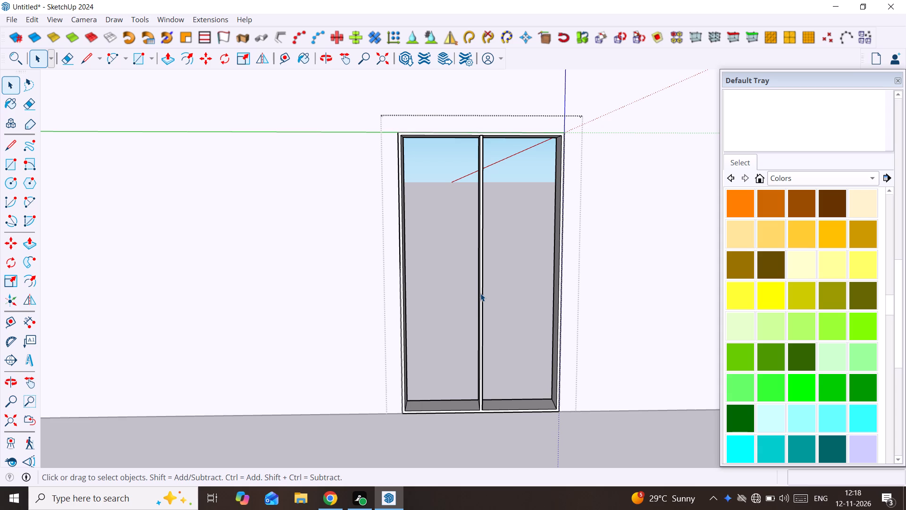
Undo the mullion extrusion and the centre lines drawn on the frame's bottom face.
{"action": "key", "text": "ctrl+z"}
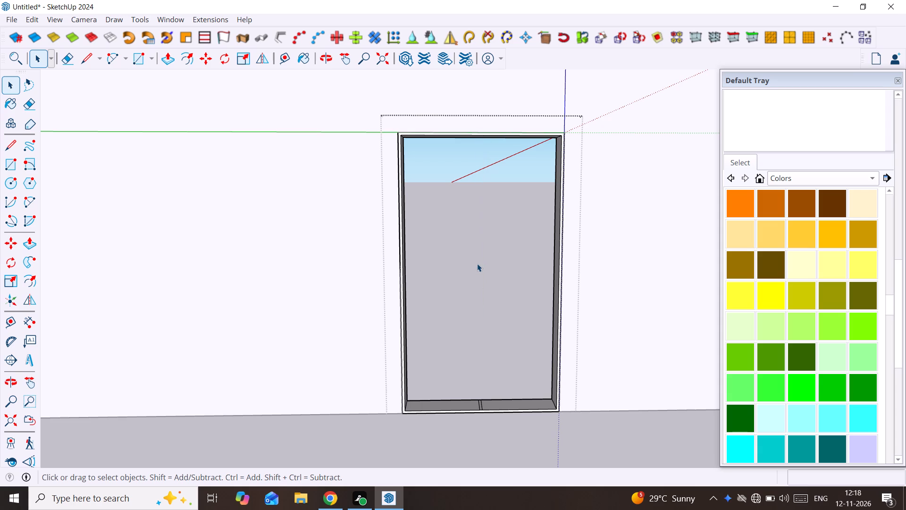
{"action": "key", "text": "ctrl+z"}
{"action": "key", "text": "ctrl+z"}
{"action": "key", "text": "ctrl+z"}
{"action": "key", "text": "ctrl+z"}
Draw a rectangle about 6' 10 7/16" by 3' 10 7/16" across the frame opening, between the mid-depth points of opposite inner corners.
{"action": "scroll", "coordinate": [476, 330], "scroll_direction": "down", "scroll_amount": 2}
{"action": "middle_click_drag", "start_coordinate": [449, 336], "coordinate": [316, 353]}
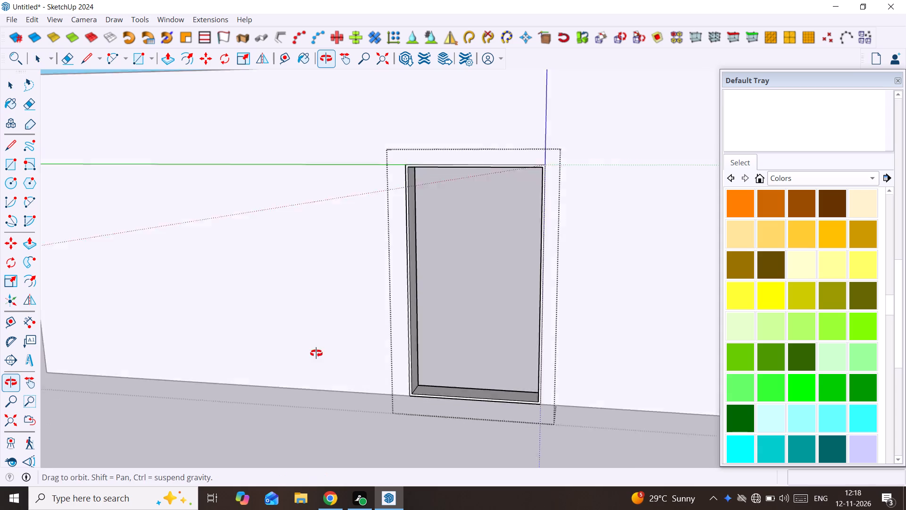
{"action": "middle_click_drag", "start_coordinate": [316, 353], "coordinate": [432, 354]}
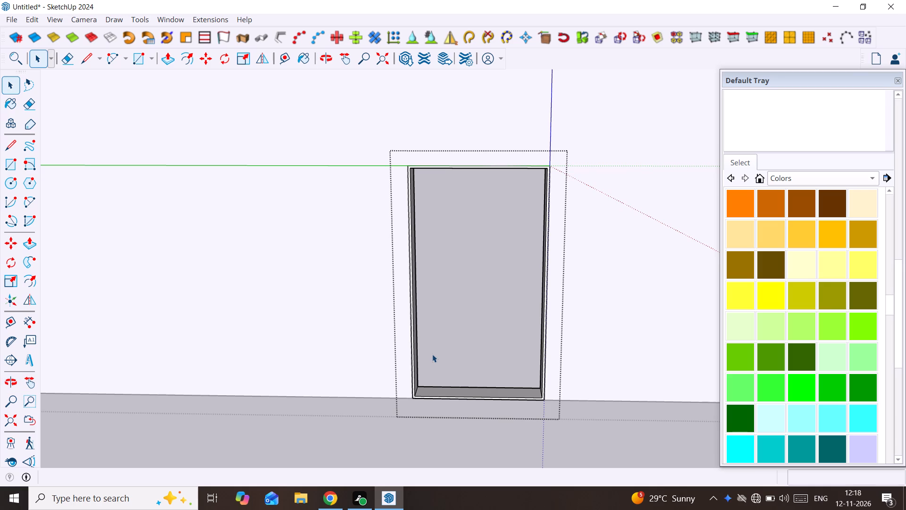
{"action": "scroll", "coordinate": [442, 275], "scroll_direction": "up", "scroll_amount": 3}
{"action": "middle_click_drag", "start_coordinate": [436, 280], "coordinate": [271, 229]}
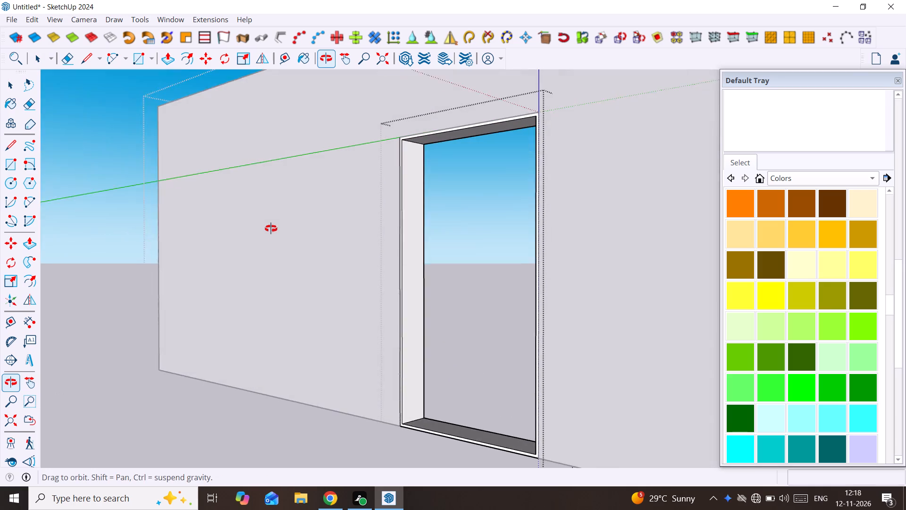
{"action": "middle_click_drag", "start_coordinate": [271, 229], "coordinate": [270, 221]}
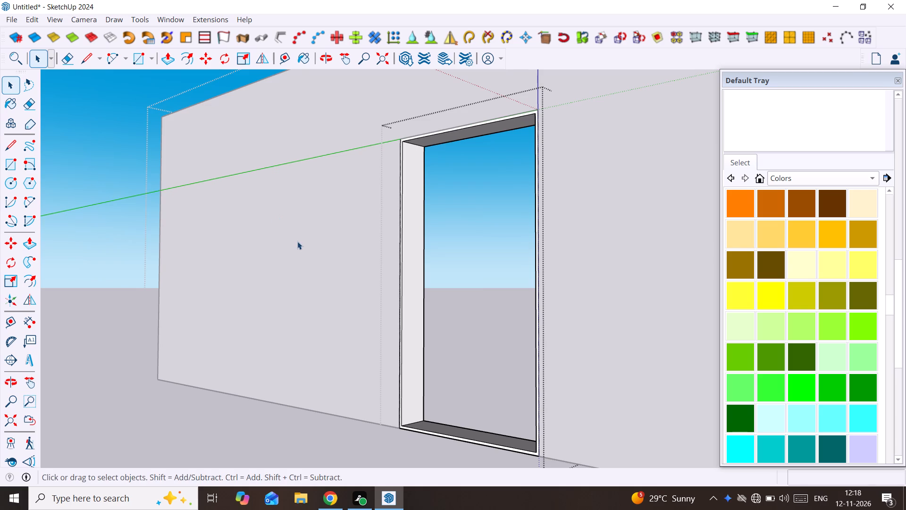
{"action": "key", "text": "r"}
{"action": "scroll", "coordinate": [424, 145], "scroll_direction": "up", "scroll_amount": 2}
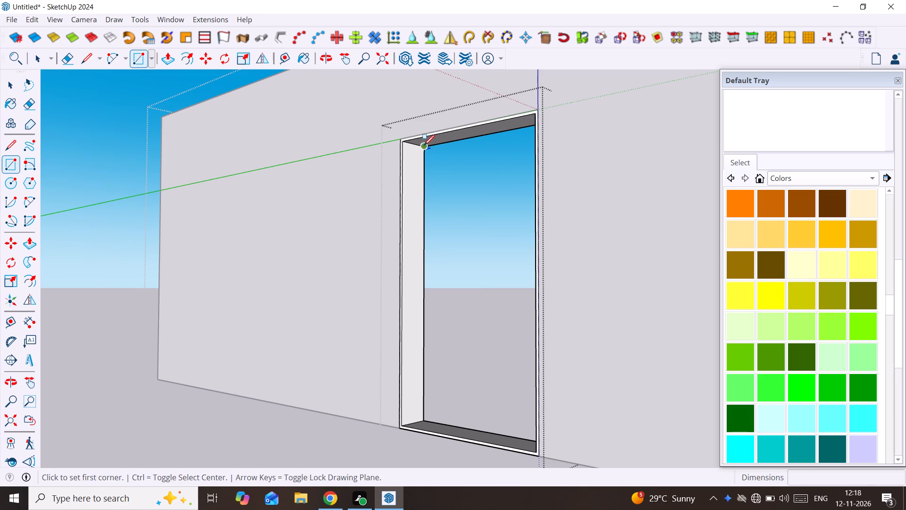
{"action": "scroll", "coordinate": [424, 145], "scroll_direction": "up", "scroll_amount": 10}
{"action": "left_click", "coordinate": [403, 137]}
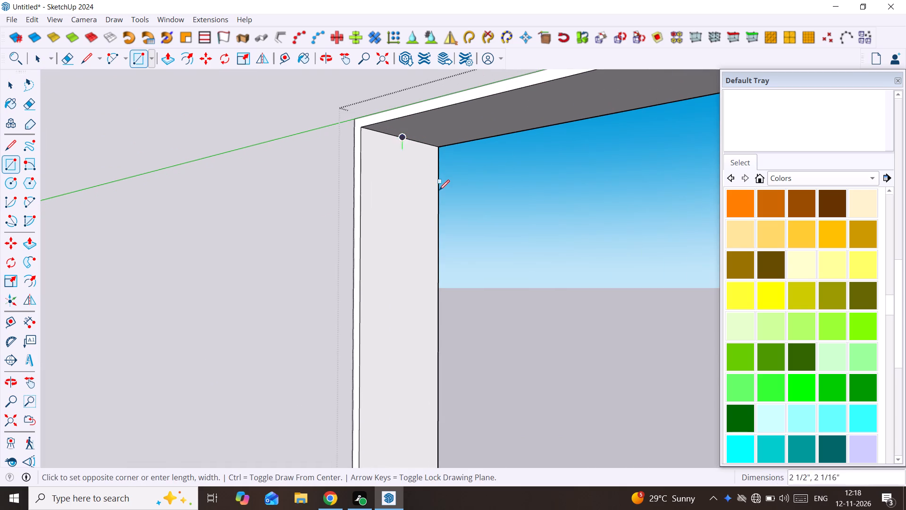
{"action": "scroll", "coordinate": [439, 190], "scroll_direction": "down", "scroll_amount": 19}
{"action": "middle_click_drag", "start_coordinate": [439, 190], "coordinate": [587, 219]}
{"action": "scroll", "coordinate": [564, 313], "scroll_direction": "up", "scroll_amount": 10}
{"action": "middle_click_drag", "start_coordinate": [556, 353], "coordinate": [618, 364]}
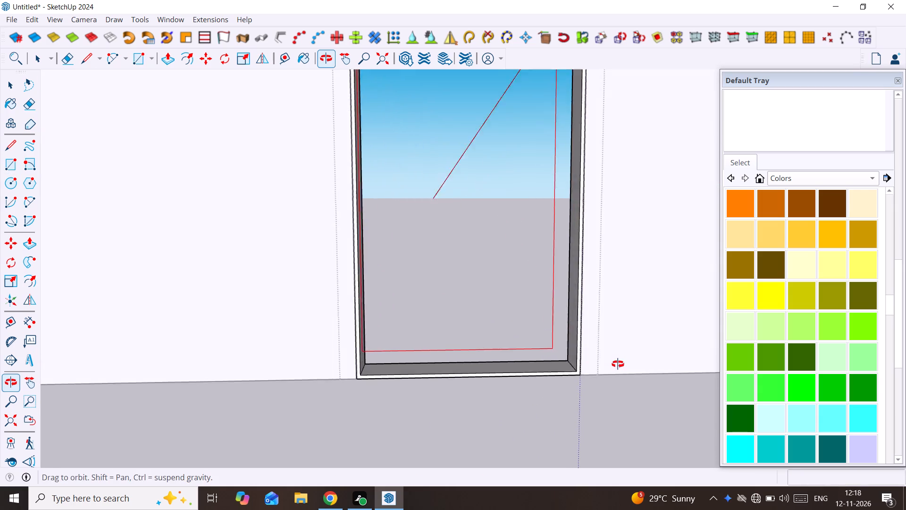
{"action": "middle_click_drag", "start_coordinate": [618, 364], "coordinate": [638, 371]}
{"action": "scroll", "coordinate": [559, 359], "scroll_direction": "up", "scroll_amount": 9}
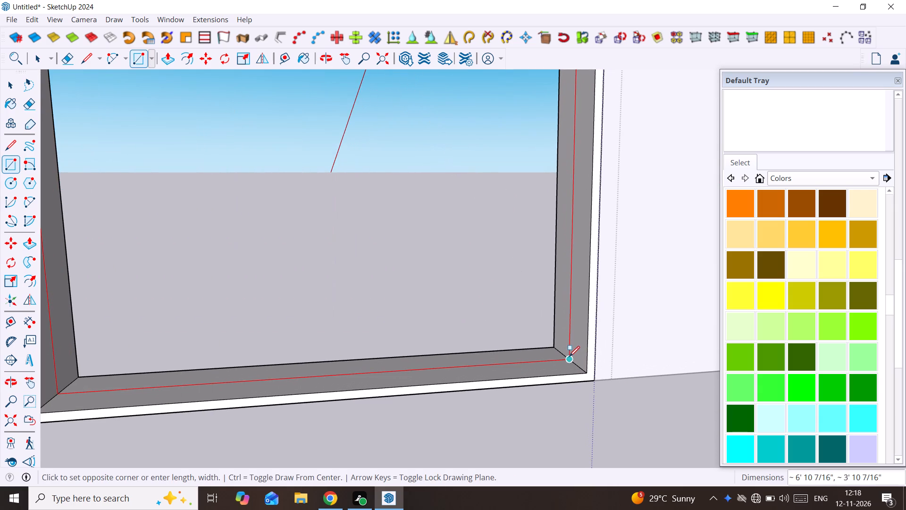
{"action": "left_click", "coordinate": [570, 356]}
{"action": "key", "text": "space"}
Make a group from the new rectangle's face and its boundary edges inside the door frame.
{"action": "double_click", "coordinate": [489, 316]}
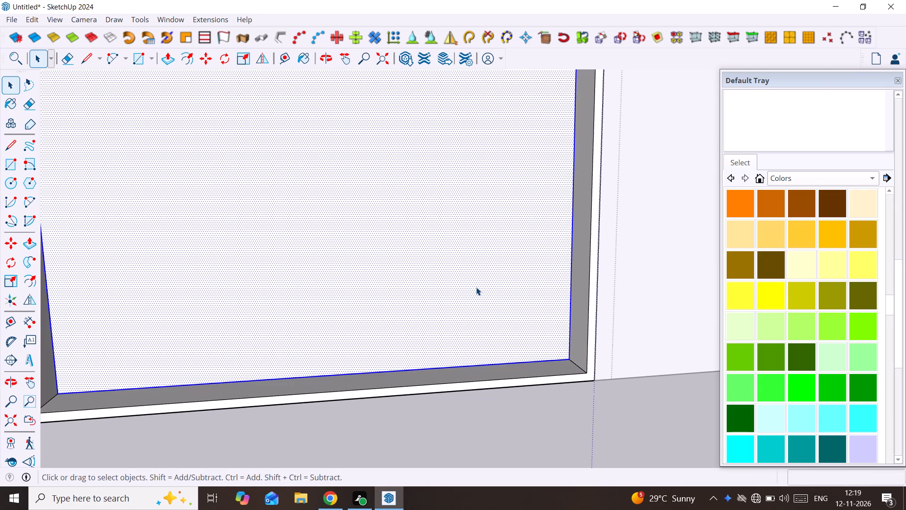
{"action": "scroll", "coordinate": [476, 287], "scroll_direction": "down", "scroll_amount": 7}
{"action": "left_click", "coordinate": [476, 275]}
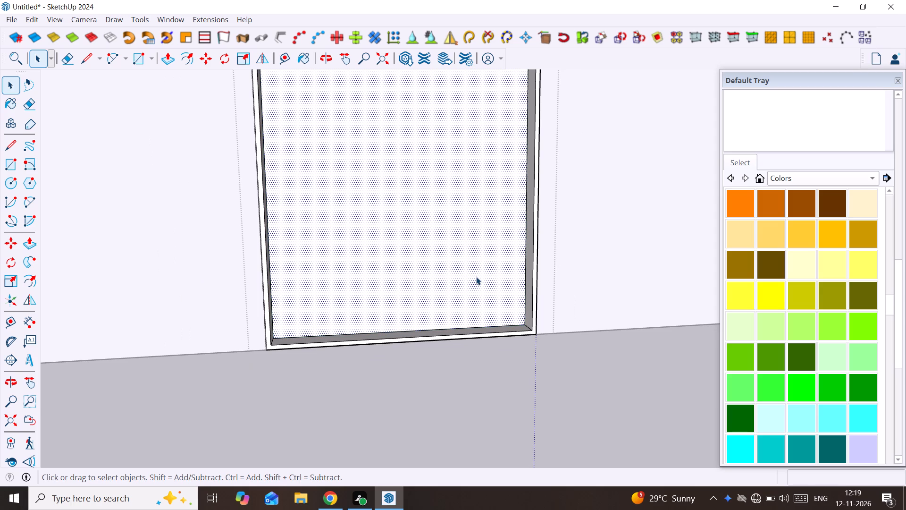
{"action": "triple_click", "coordinate": [478, 280]}
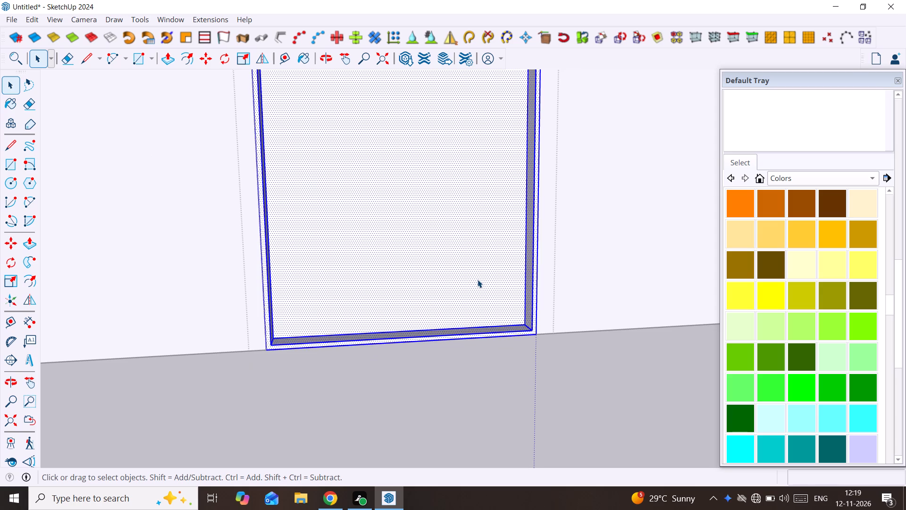
{"action": "left_click", "coordinate": [478, 280]}
{"action": "double_click", "coordinate": [478, 280]}
{"action": "left_click", "coordinate": [478, 280]}
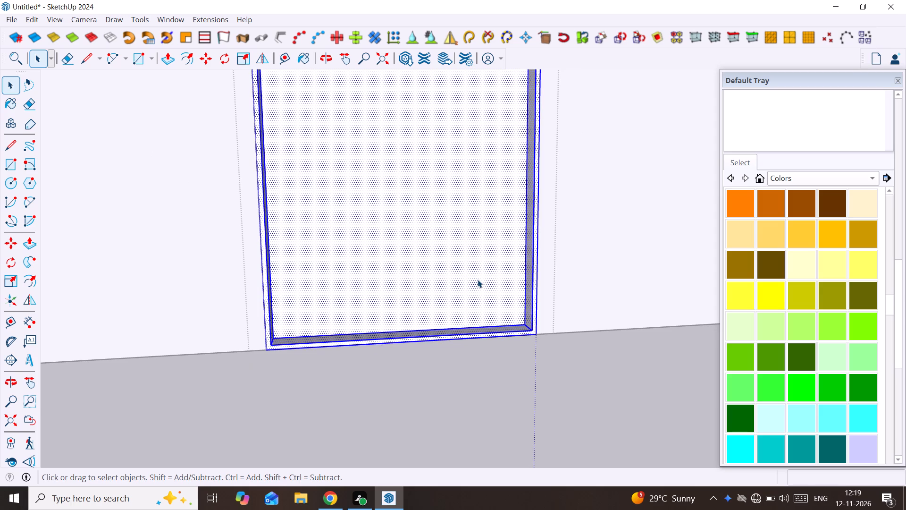
{"action": "left_click", "coordinate": [478, 280]}
{"action": "left_click", "coordinate": [478, 280]}
{"action": "left_click", "coordinate": [476, 279]}
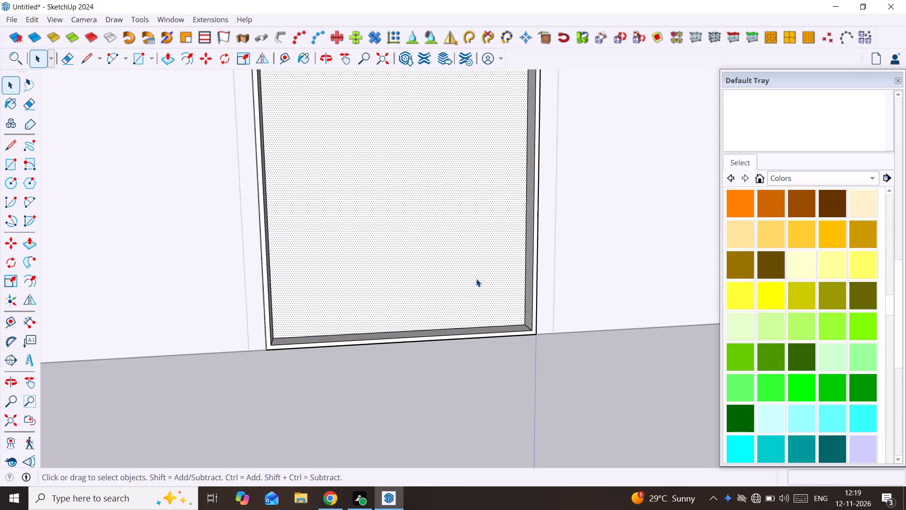
{"action": "double_click", "coordinate": [476, 279]}
{"action": "right_click", "coordinate": [476, 279]}
{"action": "left_click", "coordinate": [506, 139]}
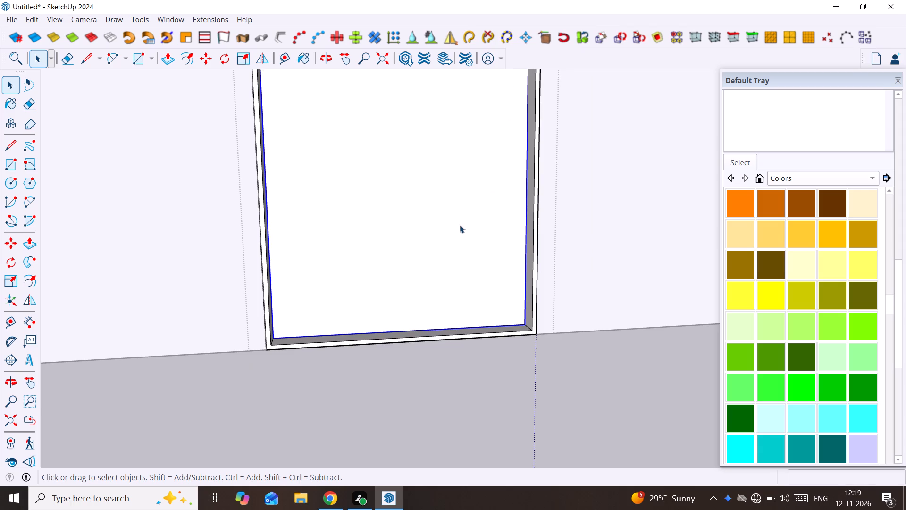
Open the pane group and Push/Pull its face 3 mm outward.
{"action": "triple_click", "coordinate": [460, 225]}
{"action": "left_click", "coordinate": [463, 228]}
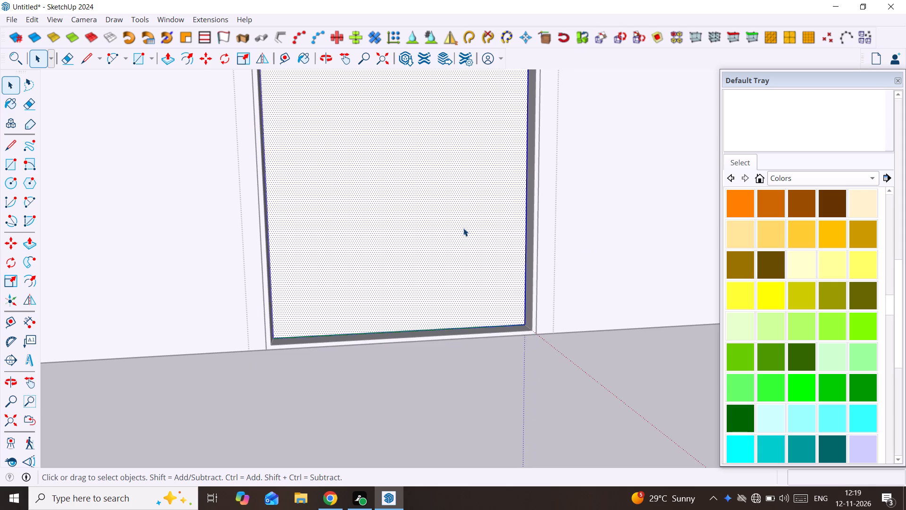
{"action": "key", "text": "p"}
{"action": "left_click", "coordinate": [469, 228]}
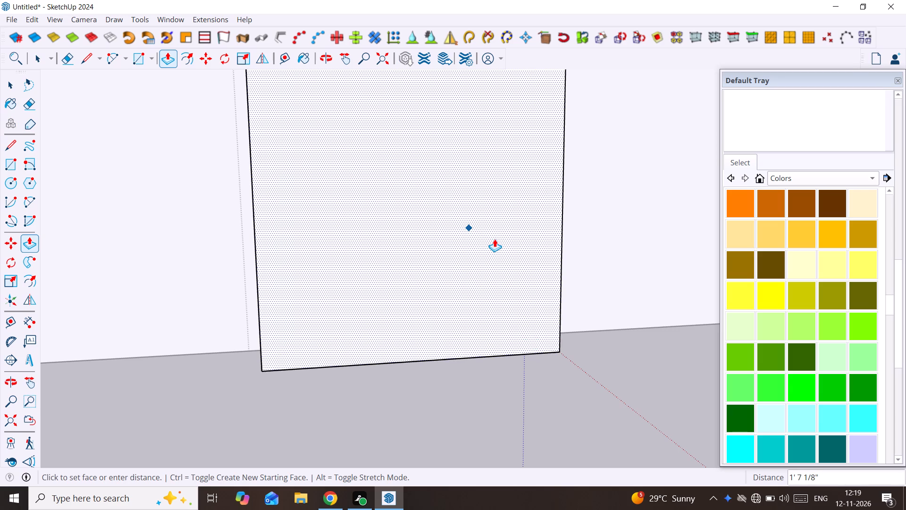
{"action": "type", "text": "3mm"}
{"action": "key", "text": "Return"}
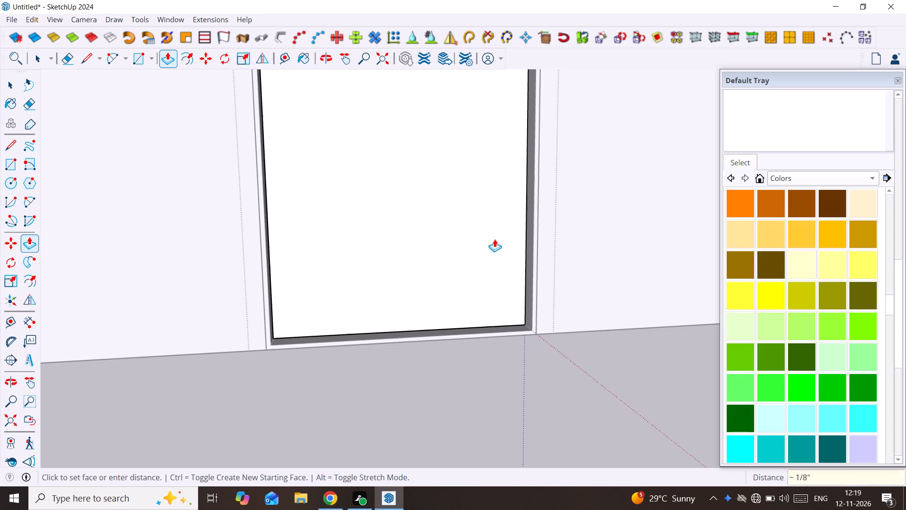
Push/Pull the pane's opposite face 3 mm outward and close the pane group.
{"action": "scroll", "coordinate": [496, 261], "scroll_direction": "down", "scroll_amount": 20}
{"action": "scroll", "coordinate": [496, 261], "scroll_direction": "down", "scroll_amount": 4}
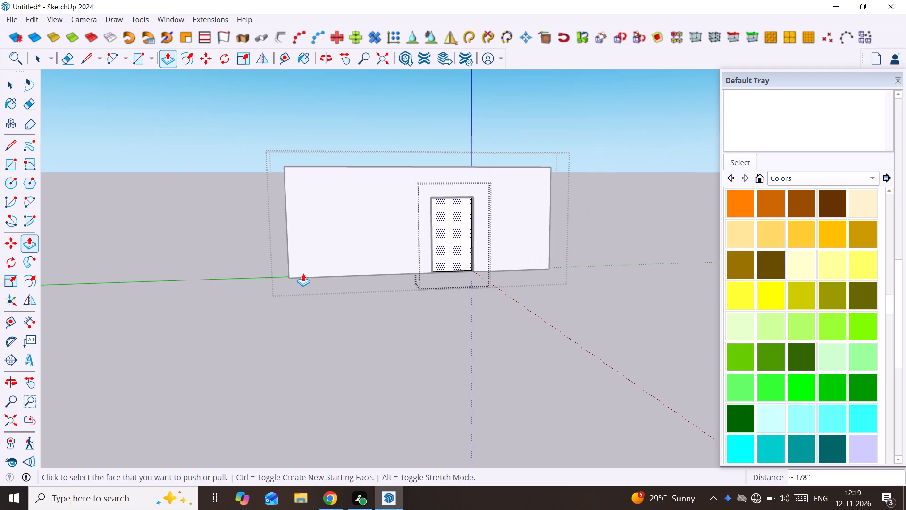
{"action": "middle_click_drag", "start_coordinate": [226, 273], "coordinate": [807, 328]}
{"action": "scroll", "coordinate": [587, 244], "scroll_direction": "up", "scroll_amount": 4}
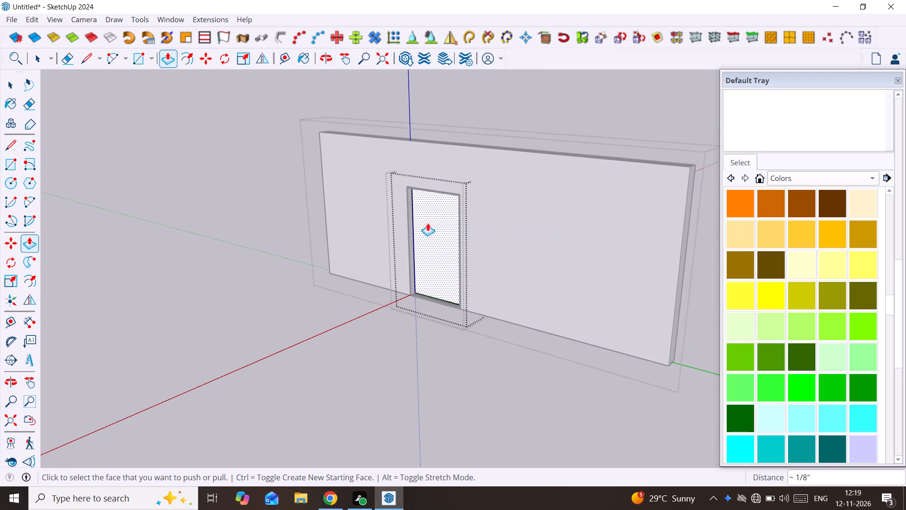
{"action": "left_click", "coordinate": [428, 223]}
{"action": "type", "text": "3mm"}
{"action": "key", "text": "Return"}
{"action": "key", "text": "space"}
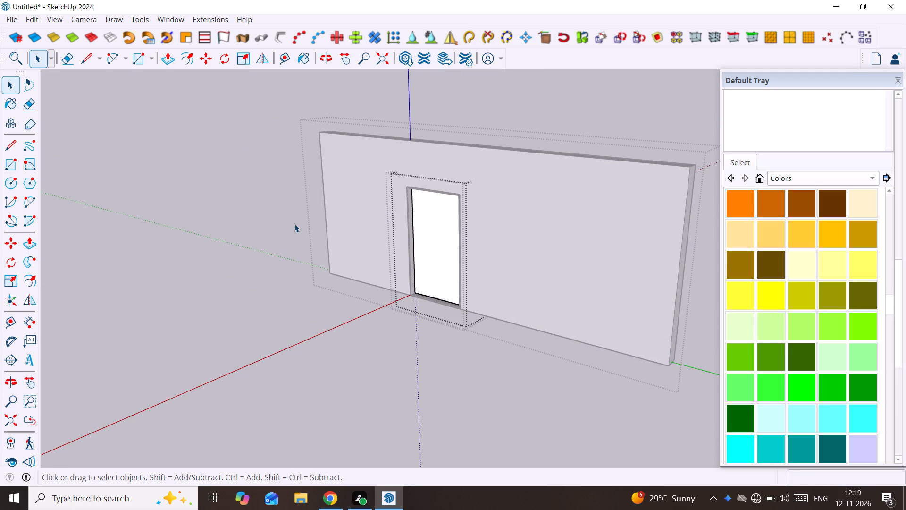
{"action": "left_click", "coordinate": [294, 224]}
Paint the door pane with the translucent grey glass material from the Glass and Mirrors collection.
{"action": "scroll", "coordinate": [408, 244], "scroll_direction": "up", "scroll_amount": 4}
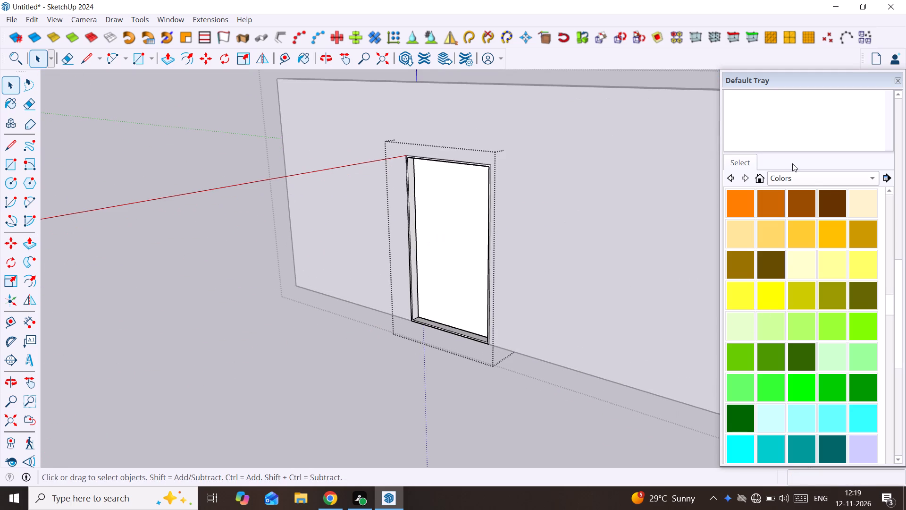
{"action": "left_click", "coordinate": [834, 183]}
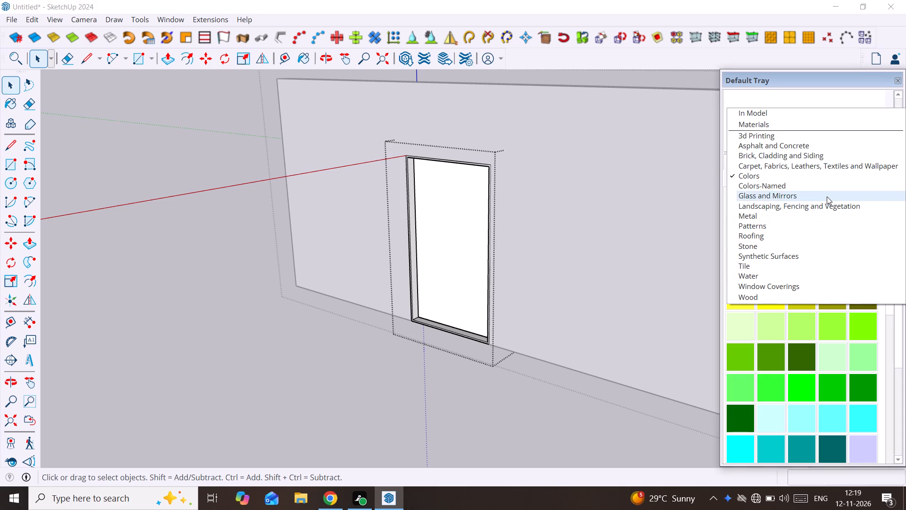
{"action": "left_click", "coordinate": [827, 196]}
{"action": "left_click", "coordinate": [797, 235]}
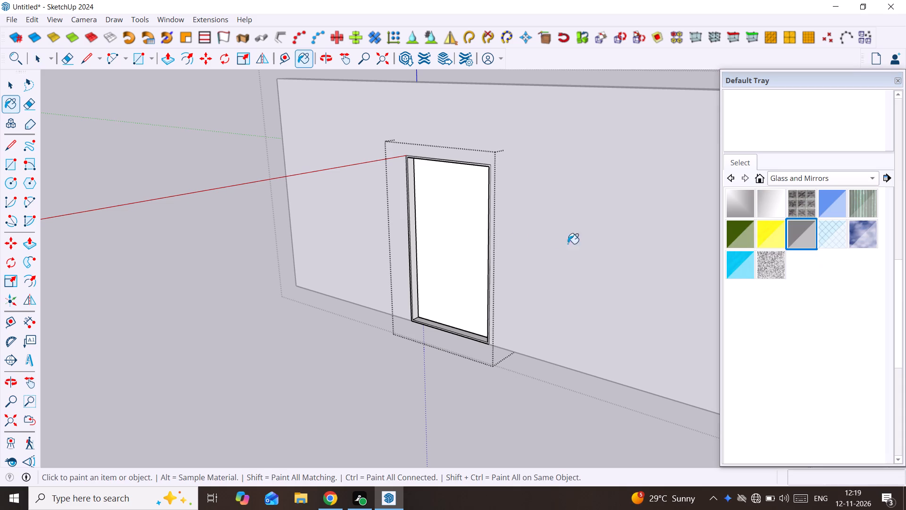
{"action": "left_click", "coordinate": [470, 238]}
{"action": "middle_click_drag", "start_coordinate": [326, 288], "coordinate": [859, 292]}
{"action": "middle_click_drag", "start_coordinate": [334, 307], "coordinate": [361, 306]}
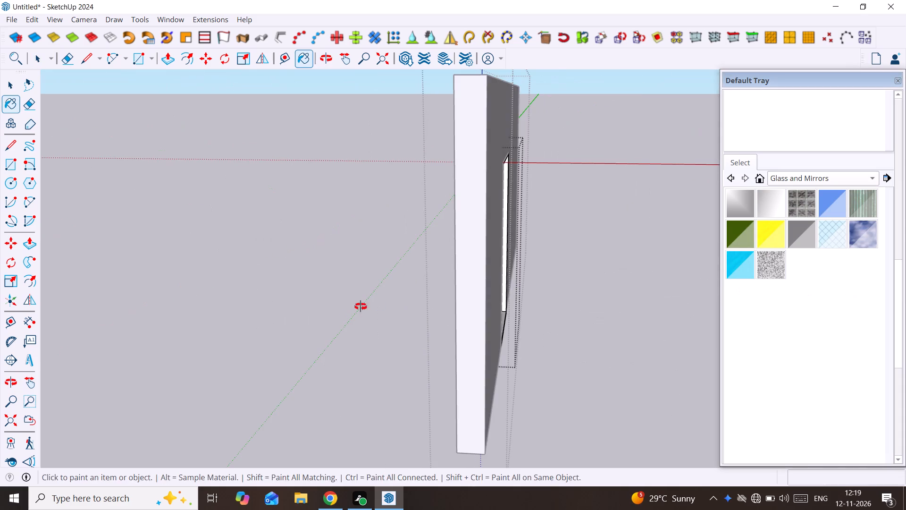
{"action": "middle_click_drag", "start_coordinate": [361, 306], "coordinate": [736, 288]}
{"action": "left_click", "coordinate": [103, 289]}
{"action": "scroll", "coordinate": [134, 288], "scroll_direction": "down", "scroll_amount": 3}
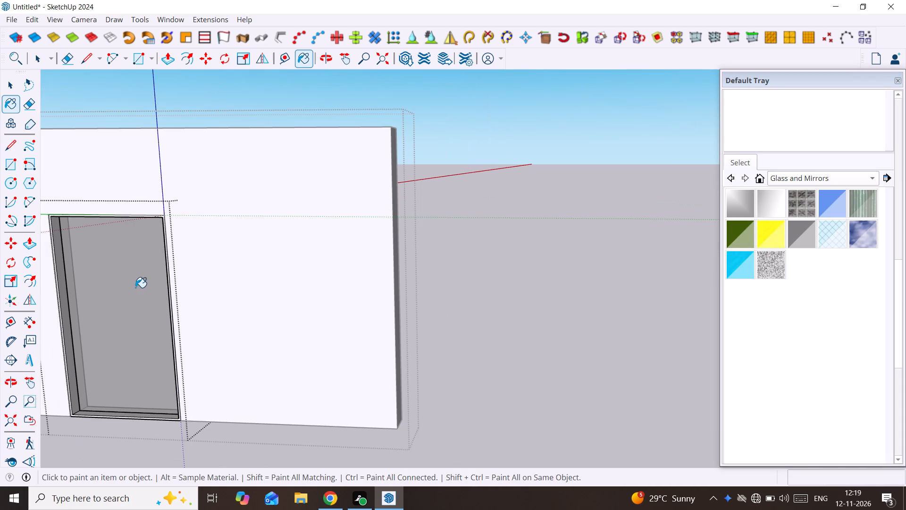
{"action": "key", "text": "space"}
{"action": "middle_click_drag", "start_coordinate": [138, 288], "coordinate": [454, 179]}
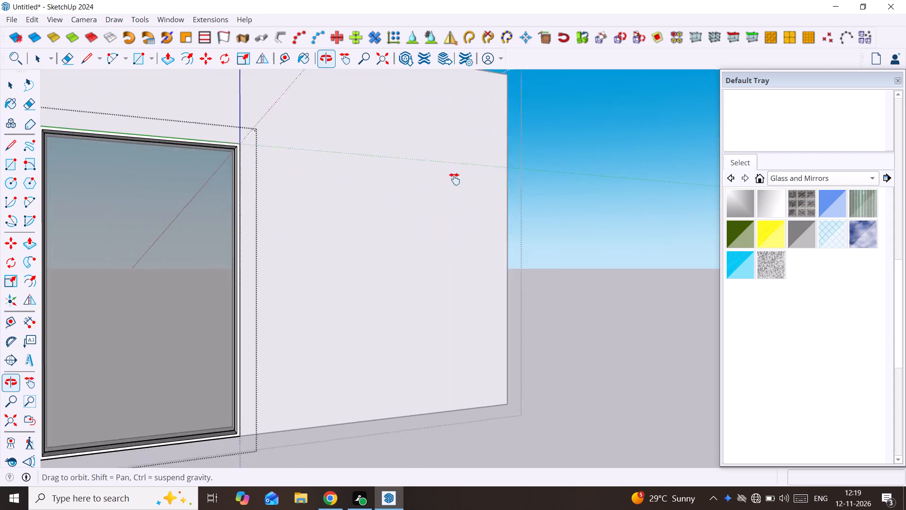
Examine the glazed door pane and its frame in the partition wall from several angles.
{"action": "middle_click_drag", "start_coordinate": [454, 179], "coordinate": [394, 194]}
{"action": "left_click", "coordinate": [658, 201]}
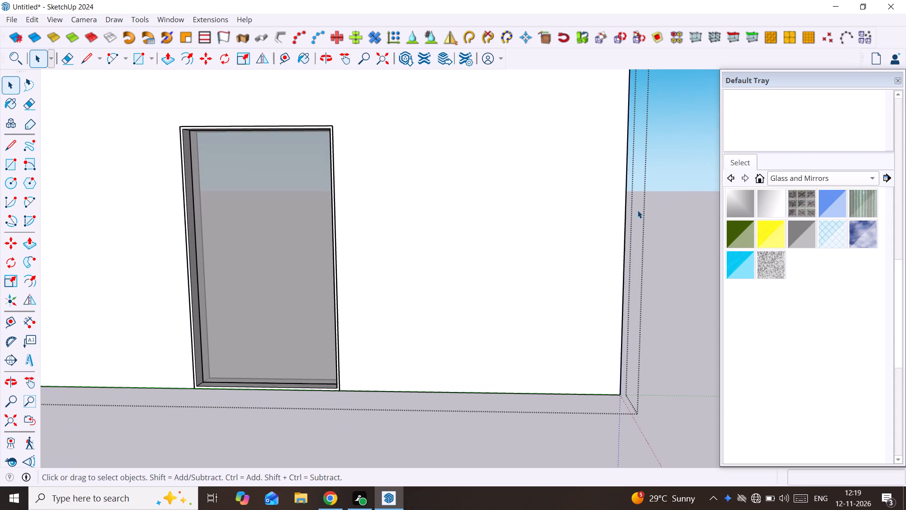
{"action": "middle_click_drag", "start_coordinate": [193, 267], "coordinate": [318, 249]}
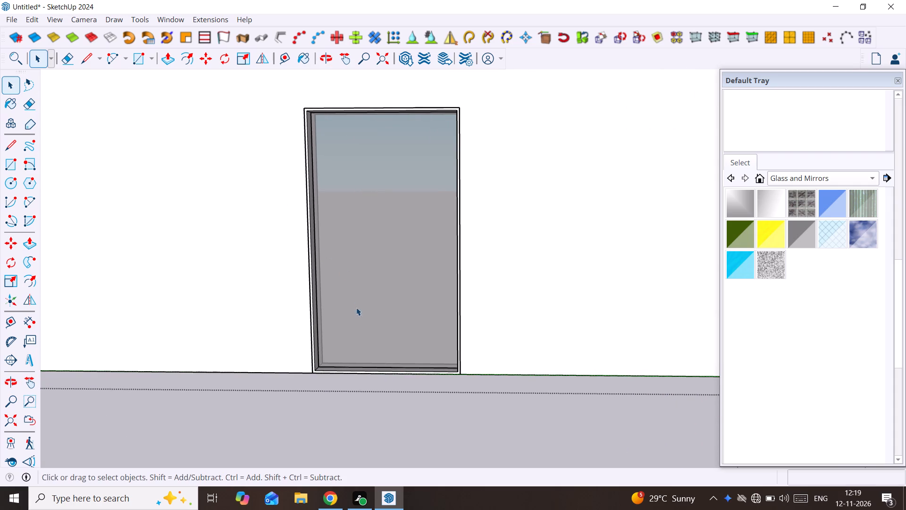
{"action": "scroll", "coordinate": [369, 351], "scroll_direction": "up", "scroll_amount": 6}
{"action": "middle_click_drag", "start_coordinate": [352, 419], "coordinate": [267, 509]}
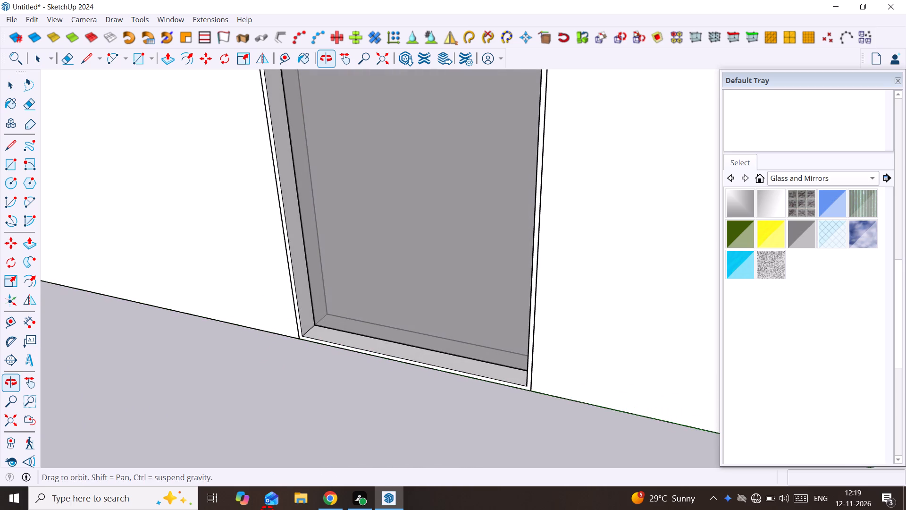
{"action": "middle_click_drag", "start_coordinate": [267, 509], "coordinate": [262, 509]}
{"action": "scroll", "coordinate": [342, 324], "scroll_direction": "down", "scroll_amount": 3}
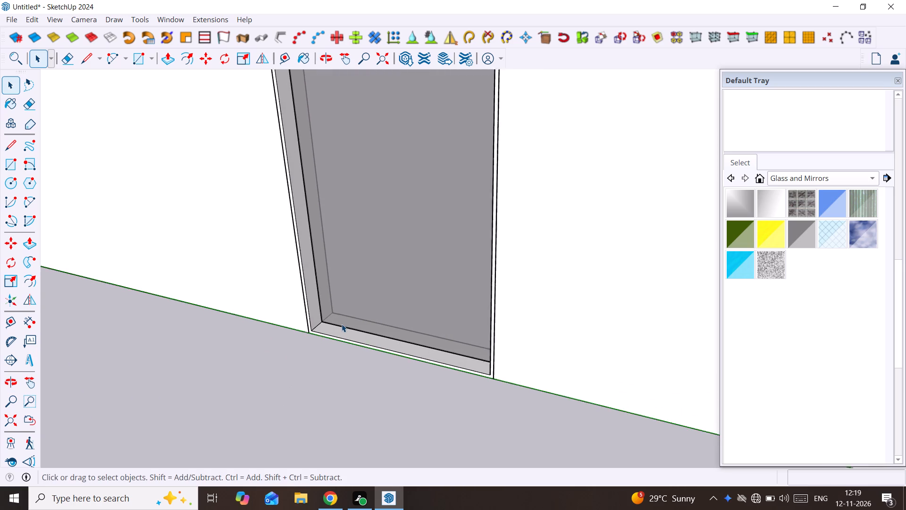
{"action": "scroll", "coordinate": [342, 324], "scroll_direction": "down", "scroll_amount": 4}
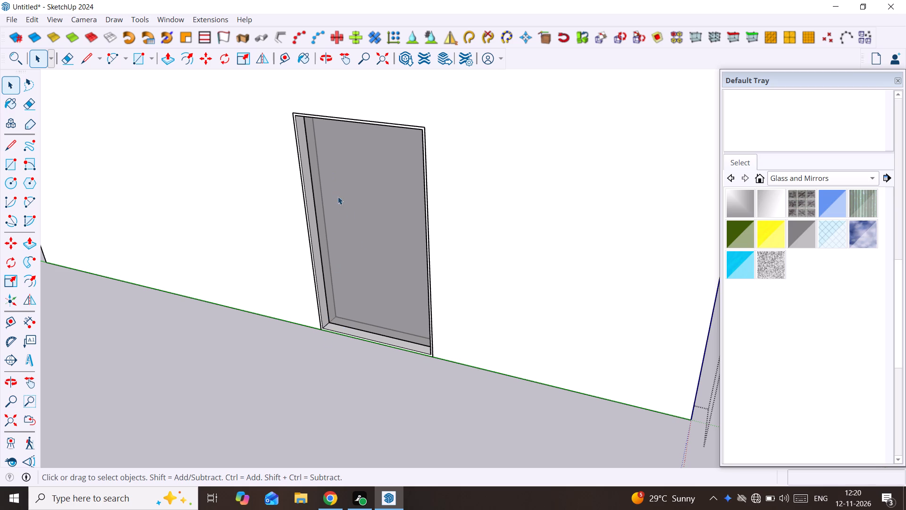
Insert a handle from the Click-Change 2 - Kitchen equipment set onto the glass door pane, near one side of the frame at about mid-height.
{"action": "right_click", "coordinate": [348, 19]}
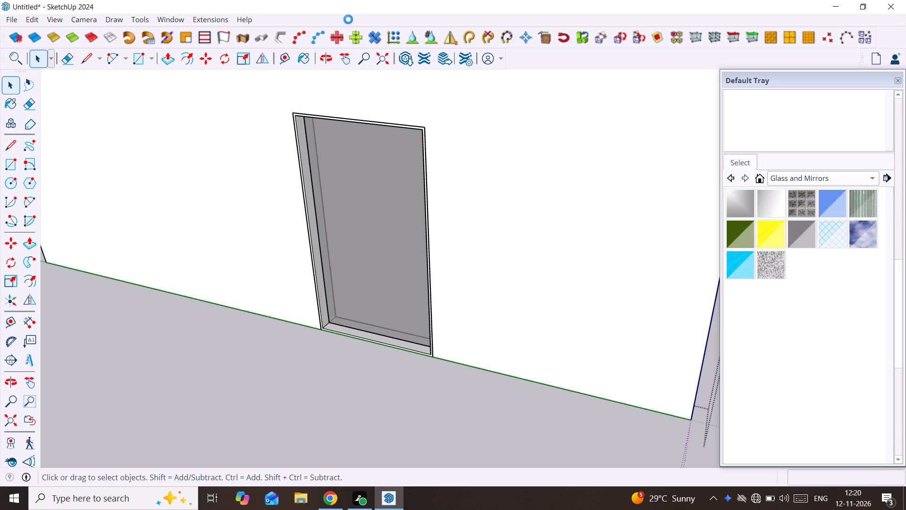
{"action": "right_click", "coordinate": [348, 19]}
{"action": "right_click", "coordinate": [344, 7]}
{"action": "right_click", "coordinate": [310, 6]}
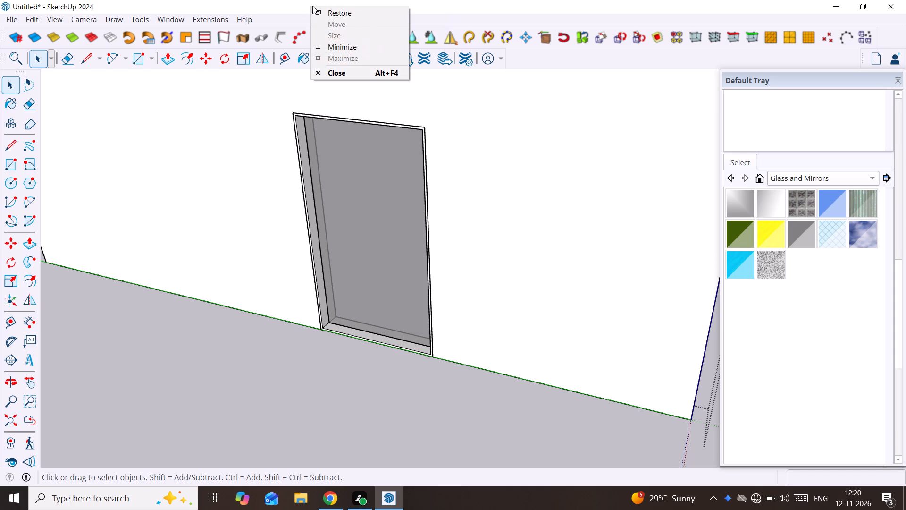
{"action": "right_click", "coordinate": [275, 23]}
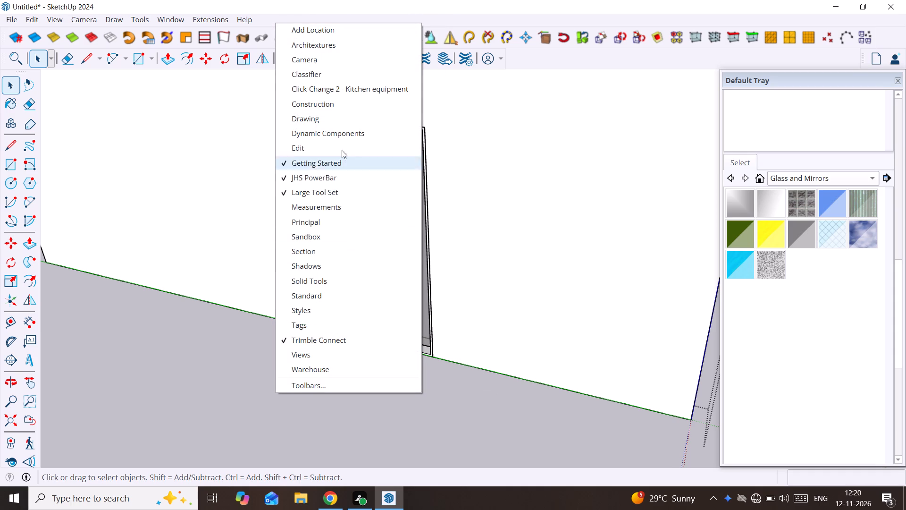
{"action": "left_click", "coordinate": [351, 90]}
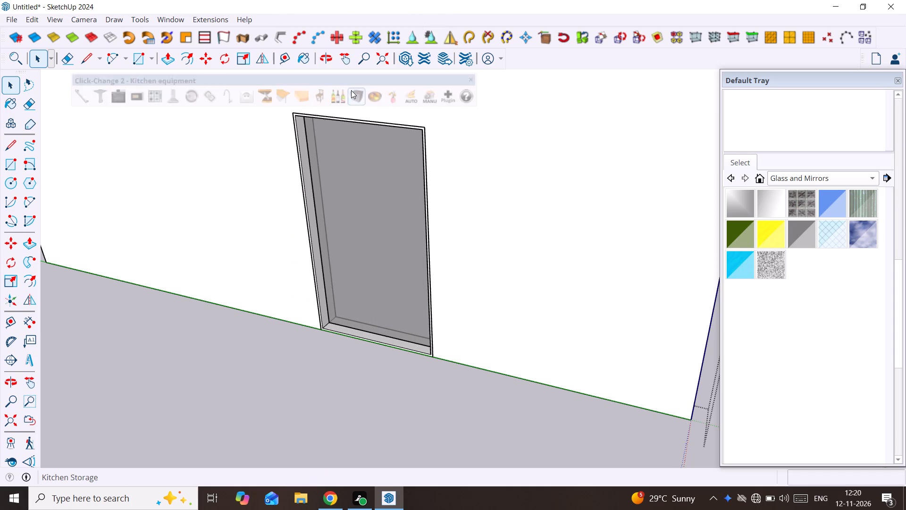
{"action": "left_click", "coordinate": [84, 100]}
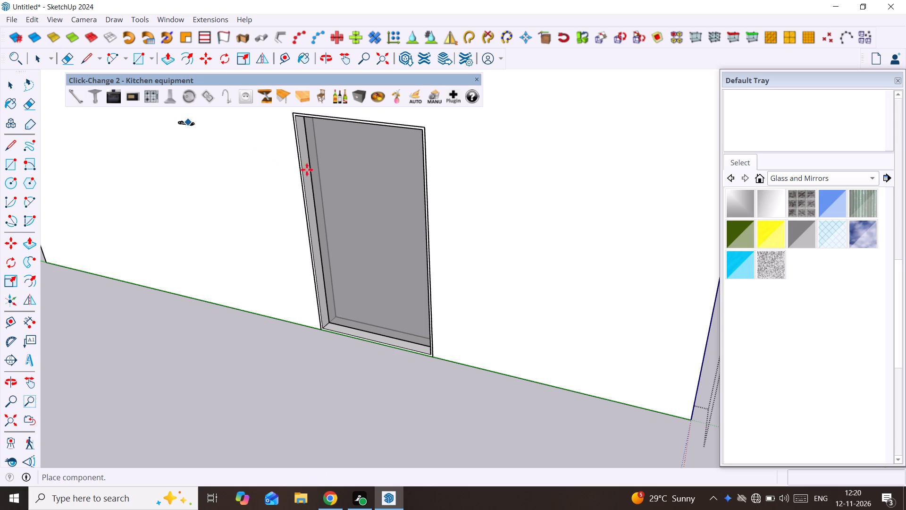
{"action": "scroll", "coordinate": [335, 213], "scroll_direction": "up", "scroll_amount": 3}
{"action": "middle_click_drag", "start_coordinate": [335, 213], "coordinate": [381, 123]}
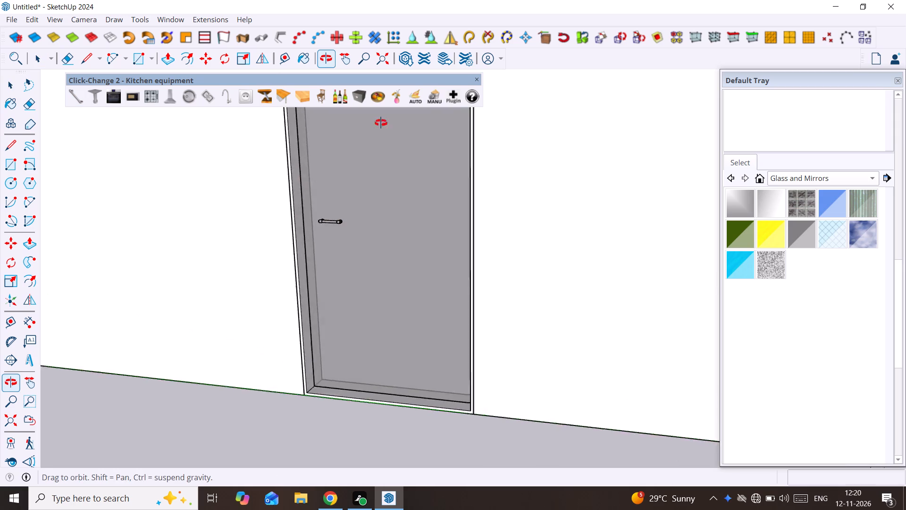
{"action": "middle_click_drag", "start_coordinate": [381, 123], "coordinate": [371, 85]}
{"action": "scroll", "coordinate": [345, 232], "scroll_direction": "down", "scroll_amount": 3}
{"action": "middle_click_drag", "start_coordinate": [355, 261], "coordinate": [403, 314], "text": "shift"}
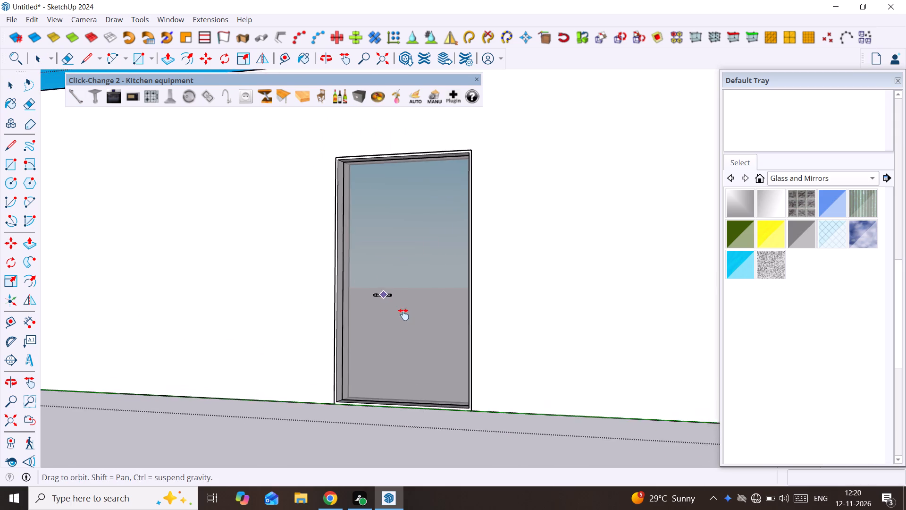
{"action": "middle_click_drag", "start_coordinate": [403, 314], "coordinate": [465, 320], "text": "shift"}
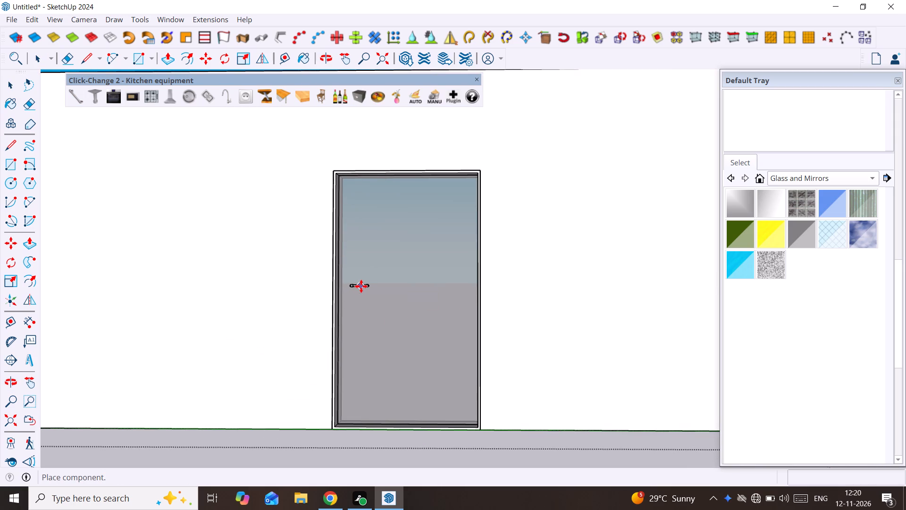
{"action": "left_click", "coordinate": [361, 286]}
Rotate the door handle 90 degrees about its end so that it stands vertically.
{"action": "scroll", "coordinate": [367, 288], "scroll_direction": "up", "scroll_amount": 10}
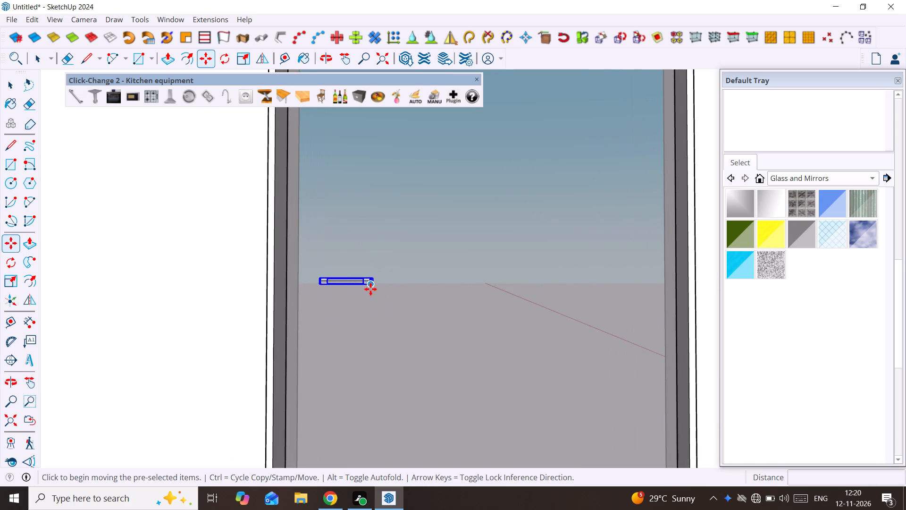
{"action": "key", "text": "q"}
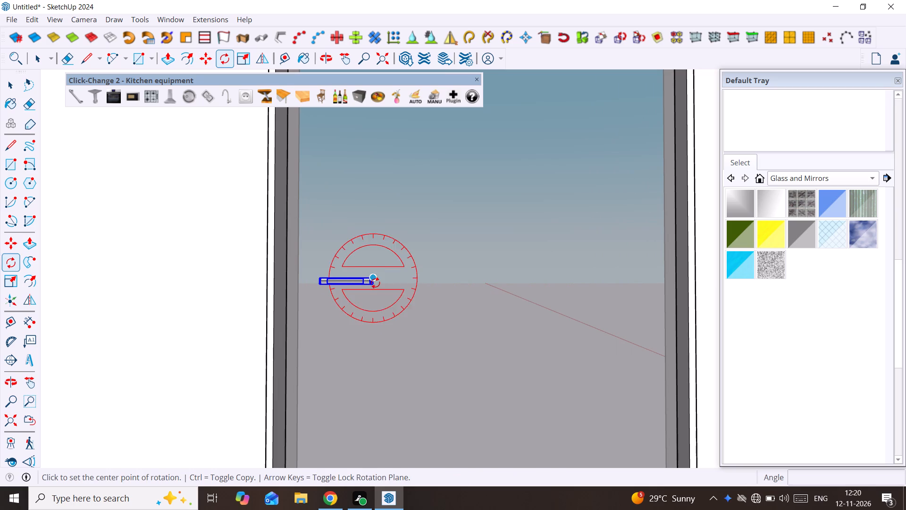
{"action": "left_click", "coordinate": [375, 283]}
{"action": "left_click", "coordinate": [321, 290]}
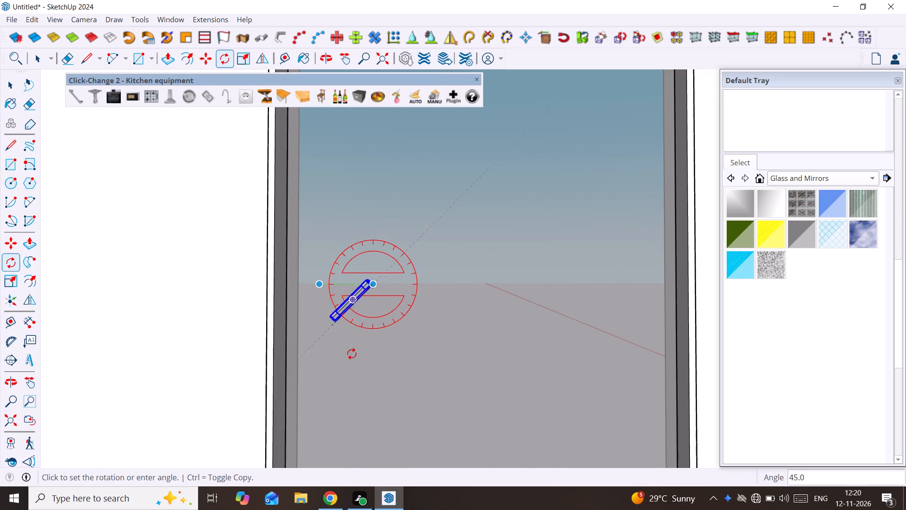
{"action": "left_click", "coordinate": [374, 374]}
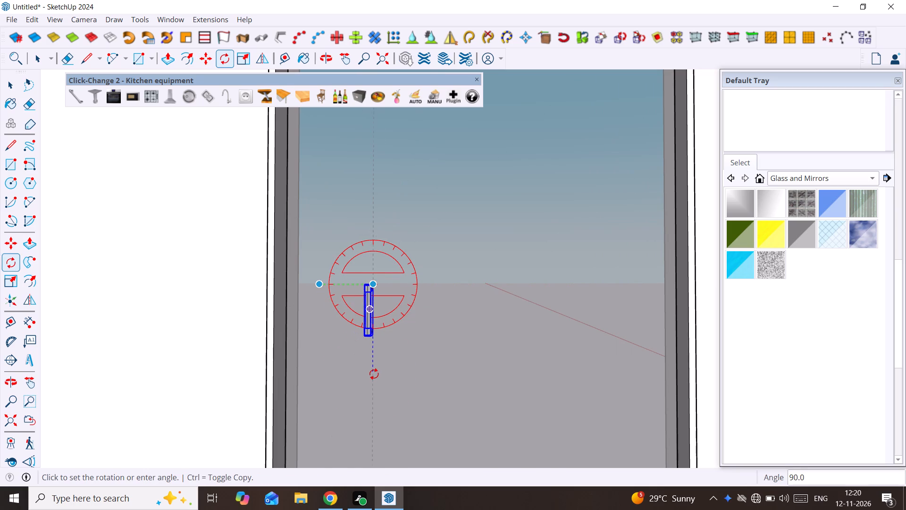
{"action": "key", "text": "space"}
Move the vertical handle about 4 7/16" along the green axis toward the nearer side of the door frame.
{"action": "scroll", "coordinate": [373, 315], "scroll_direction": "up", "scroll_amount": 4}
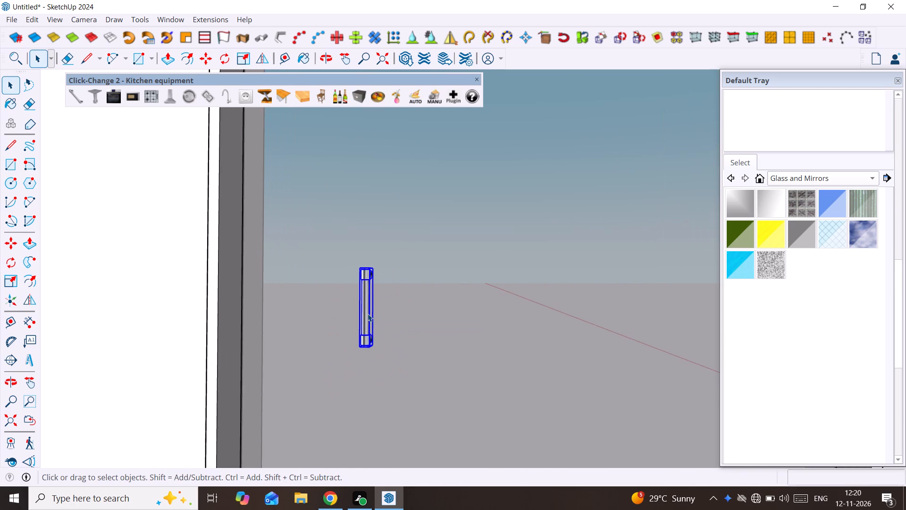
{"action": "key", "text": "m"}
{"action": "left_click", "coordinate": [368, 314]}
{"action": "scroll", "coordinate": [318, 307], "scroll_direction": "down", "scroll_amount": 4}
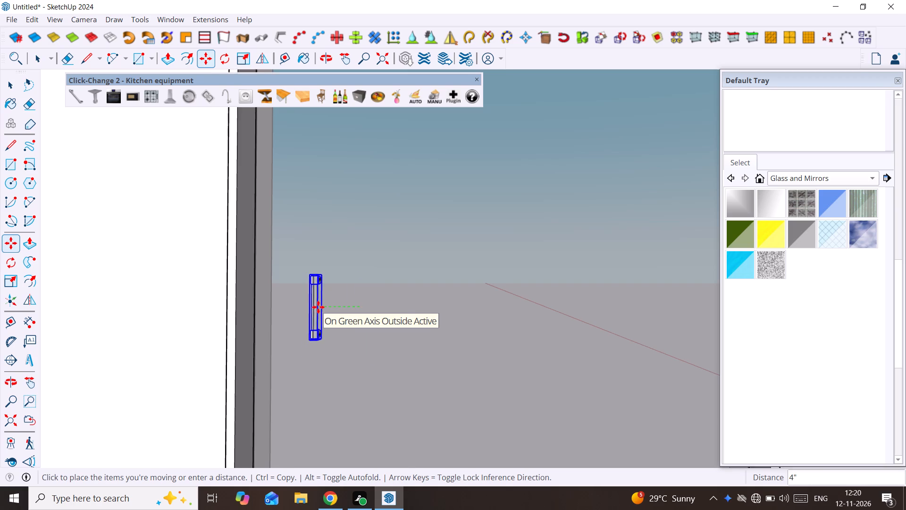
{"action": "scroll", "coordinate": [318, 307], "scroll_direction": "down", "scroll_amount": 11}
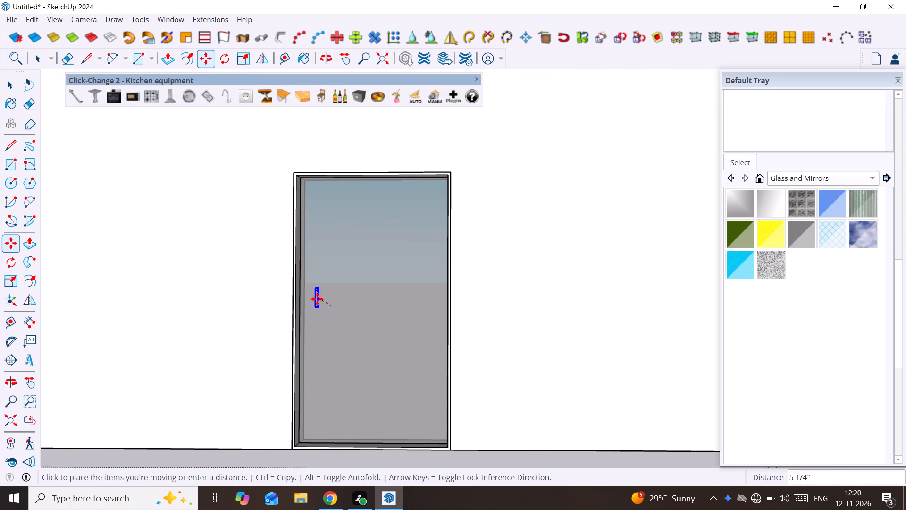
{"action": "left_click", "coordinate": [318, 306]}
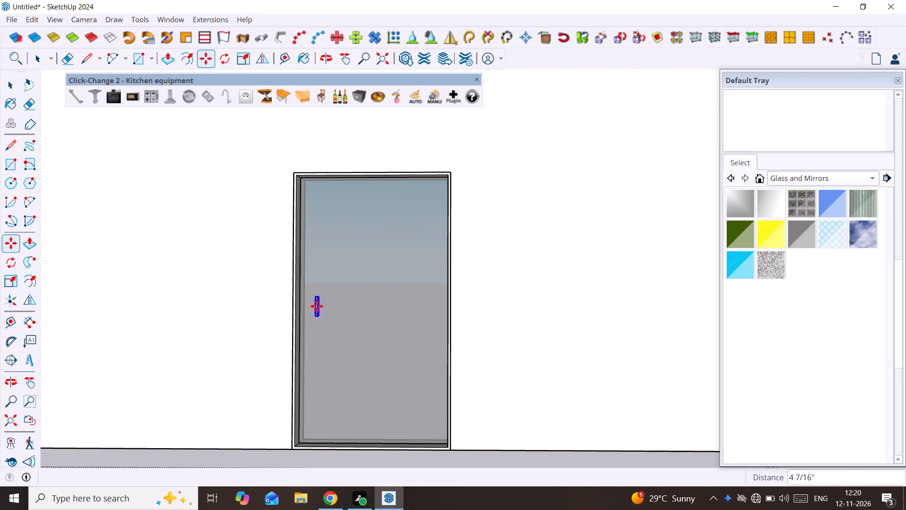
Swap the selected door handle for a longer bar-handle variant from the same kitchen equipment set and deselect it.
{"action": "left_click", "coordinate": [76, 101]}
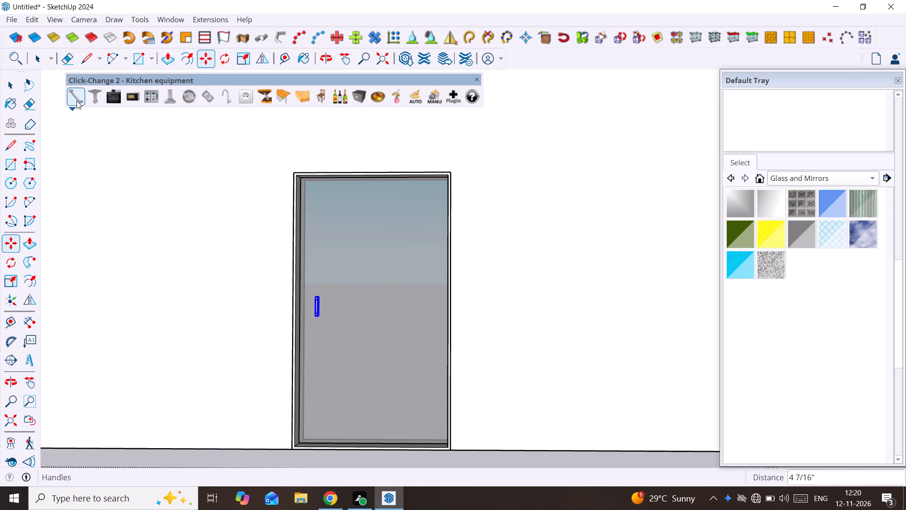
{"action": "left_click", "coordinate": [76, 101]}
{"action": "key", "text": "space"}
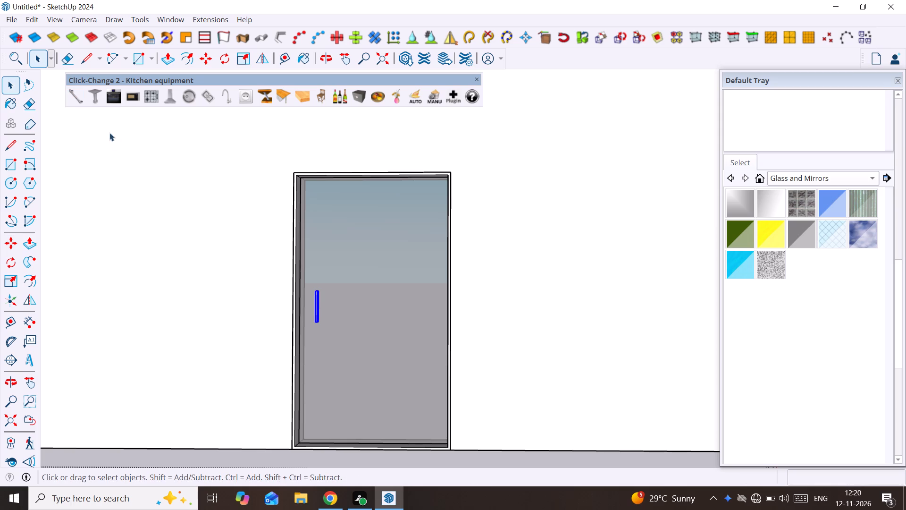
{"action": "scroll", "coordinate": [142, 163], "scroll_direction": "down", "scroll_amount": 8}
{"action": "key", "text": "space"}
{"action": "left_click", "coordinate": [527, 383]}
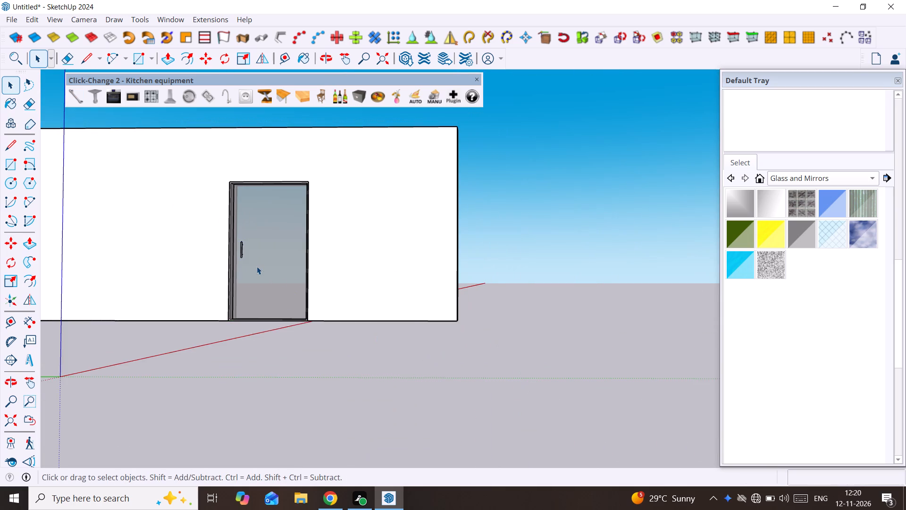
Check the handle on the door and close the Click-Change 2 - Kitchen equipment set.
{"action": "scroll", "coordinate": [257, 266], "scroll_direction": "up", "scroll_amount": 10}
{"action": "scroll", "coordinate": [232, 233], "scroll_direction": "down", "scroll_amount": 9}
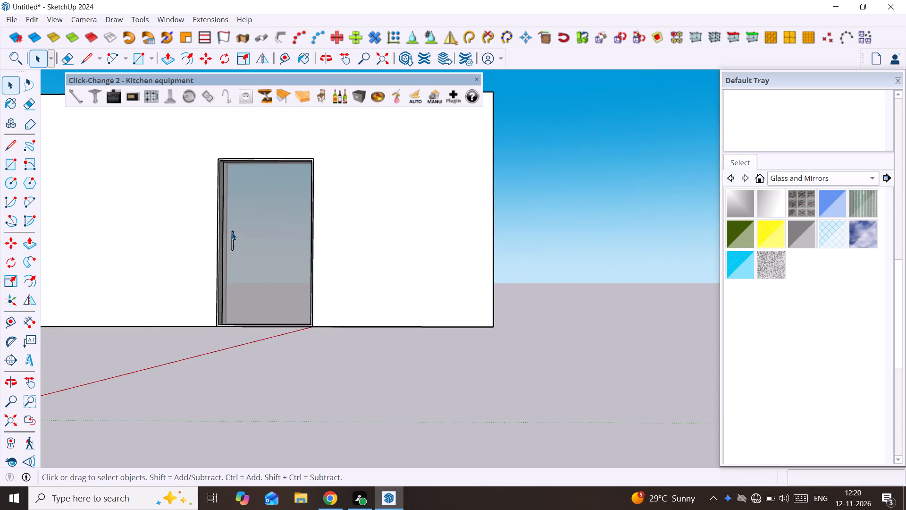
{"action": "middle_click_drag", "start_coordinate": [237, 233], "coordinate": [334, 317], "text": "shift"}
{"action": "scroll", "coordinate": [333, 306], "scroll_direction": "up", "scroll_amount": 3}
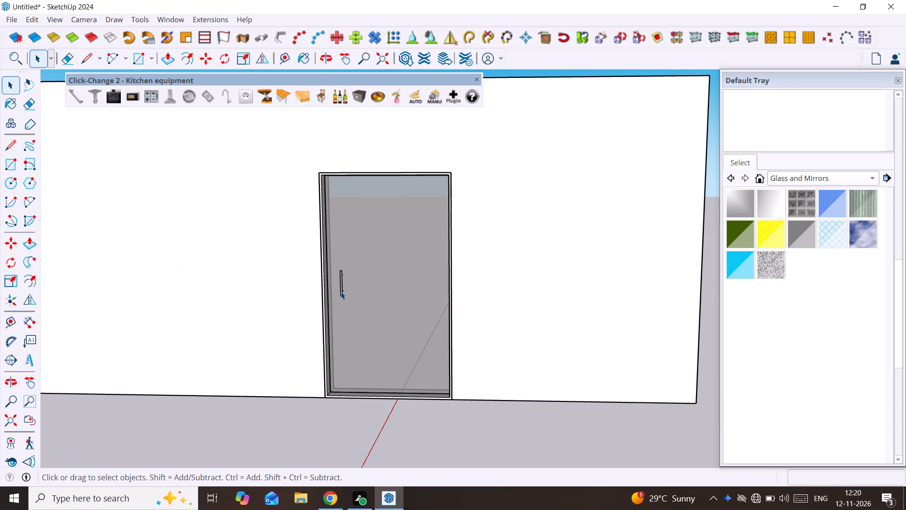
{"action": "scroll", "coordinate": [333, 348], "scroll_direction": "down", "scroll_amount": 2}
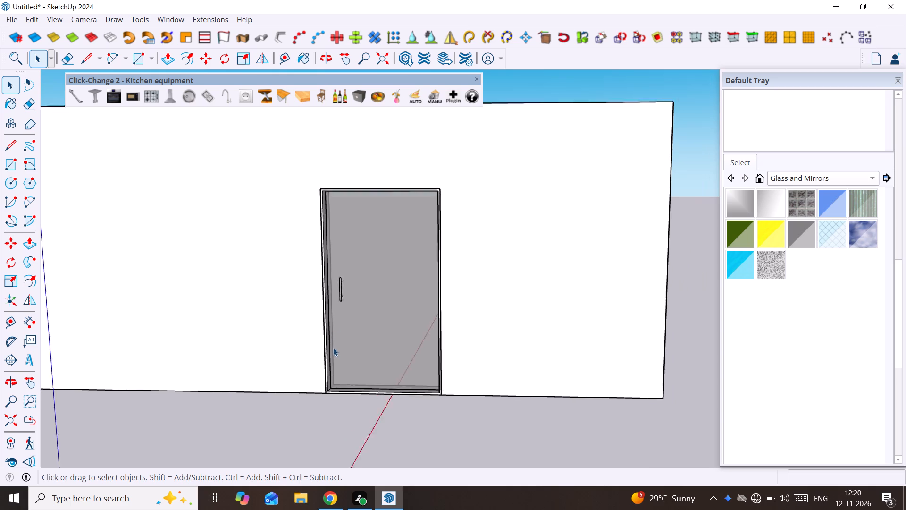
{"action": "scroll", "coordinate": [333, 348], "scroll_direction": "down", "scroll_amount": 4}
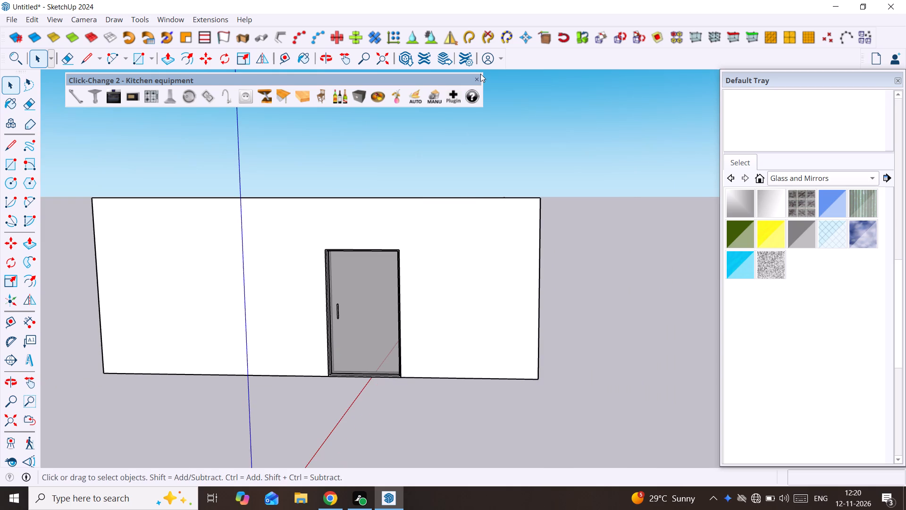
{"action": "left_click", "coordinate": [478, 76]}
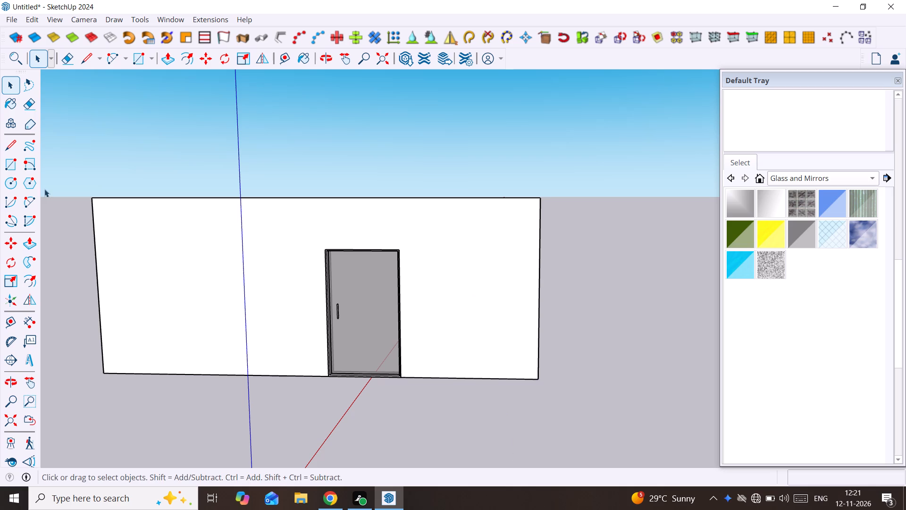
Reveal the rest of the café model around the isolated partition wall and view the interior from its open side.
{"action": "left_click", "coordinate": [424, 226]}
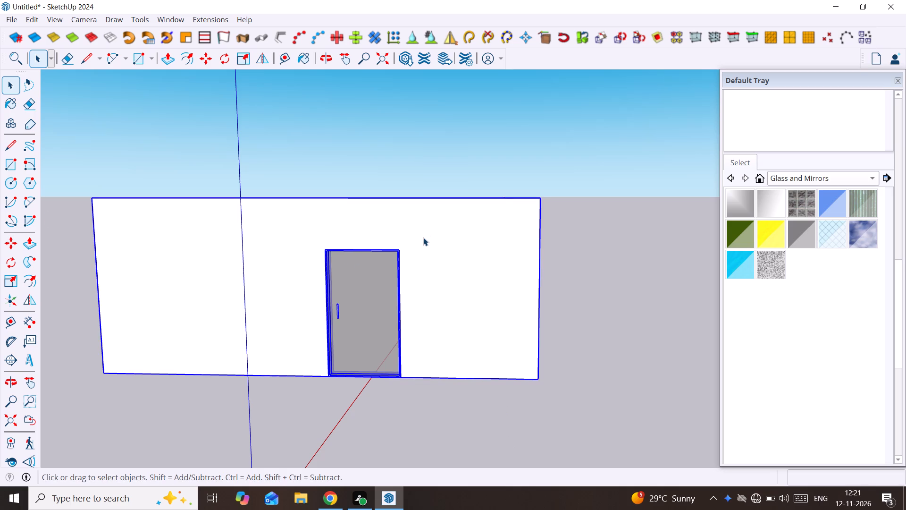
{"action": "right_click", "coordinate": [420, 250]}
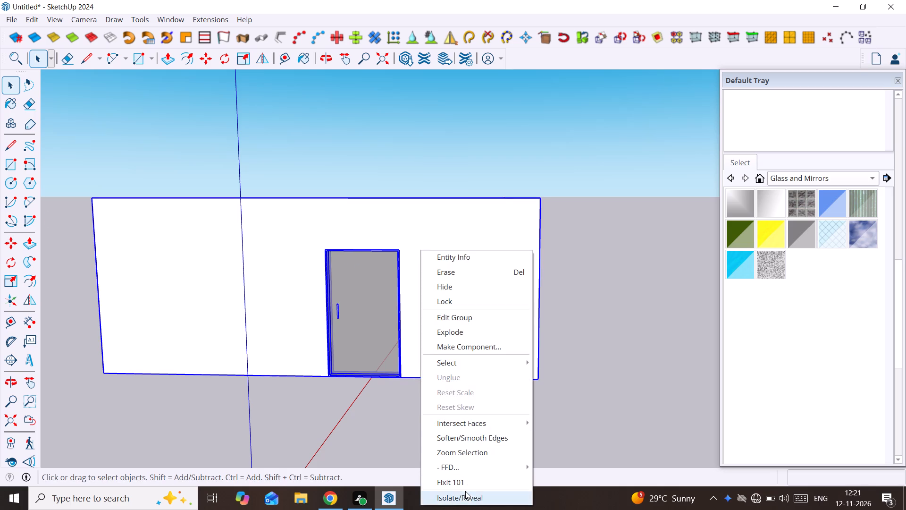
{"action": "left_click", "coordinate": [466, 497]}
{"action": "scroll", "coordinate": [441, 359], "scroll_direction": "down", "scroll_amount": 9}
{"action": "middle_click_drag", "start_coordinate": [439, 358], "coordinate": [409, 371]}
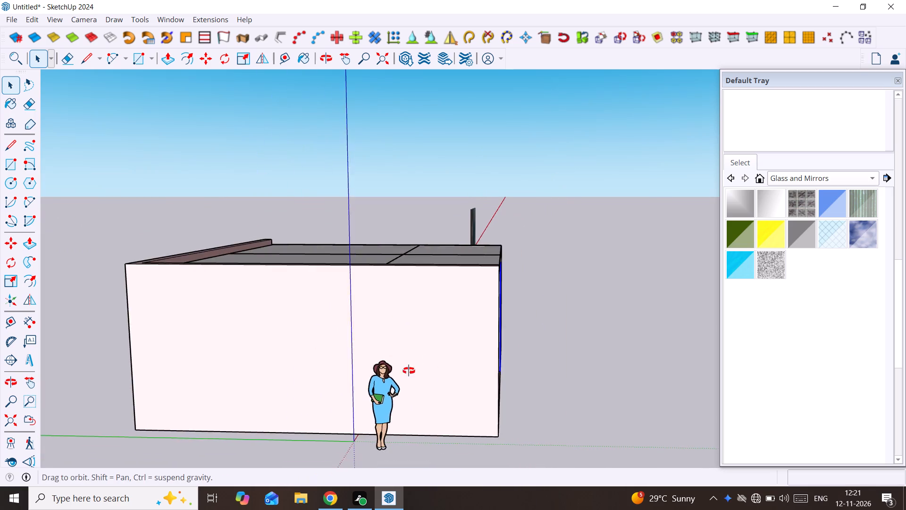
{"action": "middle_click_drag", "start_coordinate": [409, 371], "coordinate": [226, 341]}
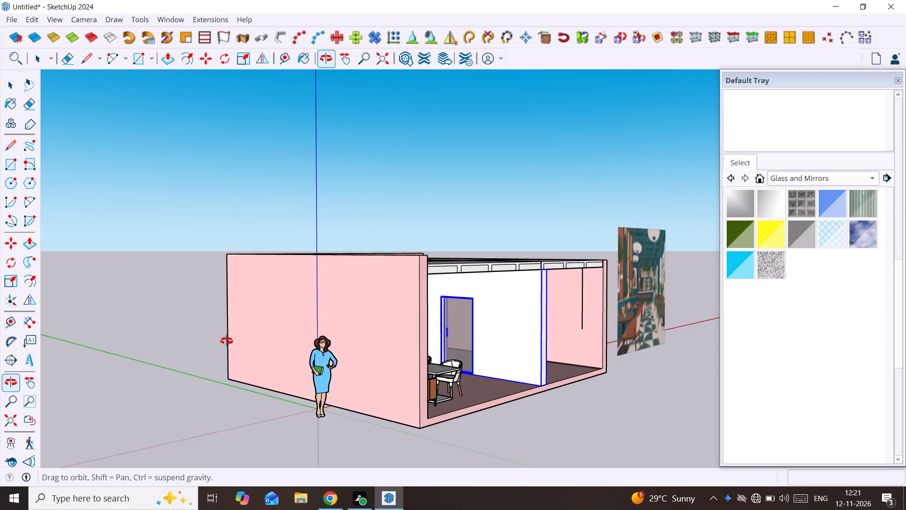
{"action": "middle_click_drag", "start_coordinate": [226, 341], "coordinate": [52, 366]}
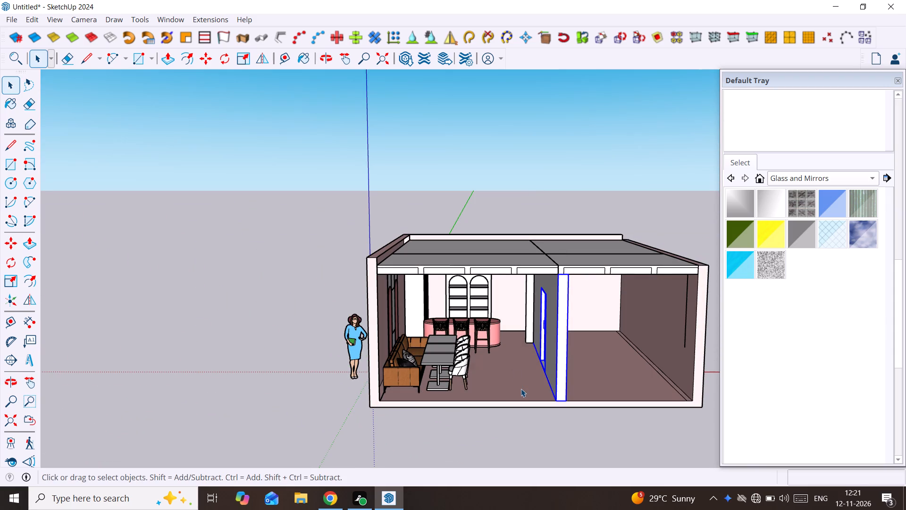
Draw a rug rectangle about 12' 4" by 5' 5" on the café floor beneath the sofa's dining tables and chairs.
{"action": "left_click", "coordinate": [452, 374]}
{"action": "scroll", "coordinate": [452, 374], "scroll_direction": "up", "scroll_amount": 2}
{"action": "middle_click_drag", "start_coordinate": [452, 374], "coordinate": [500, 398]}
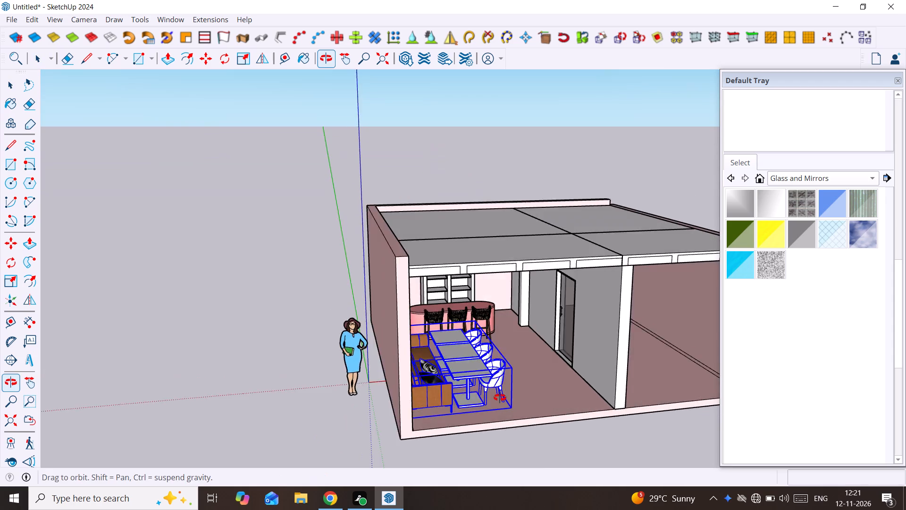
{"action": "middle_click_drag", "start_coordinate": [500, 398], "coordinate": [345, 393]}
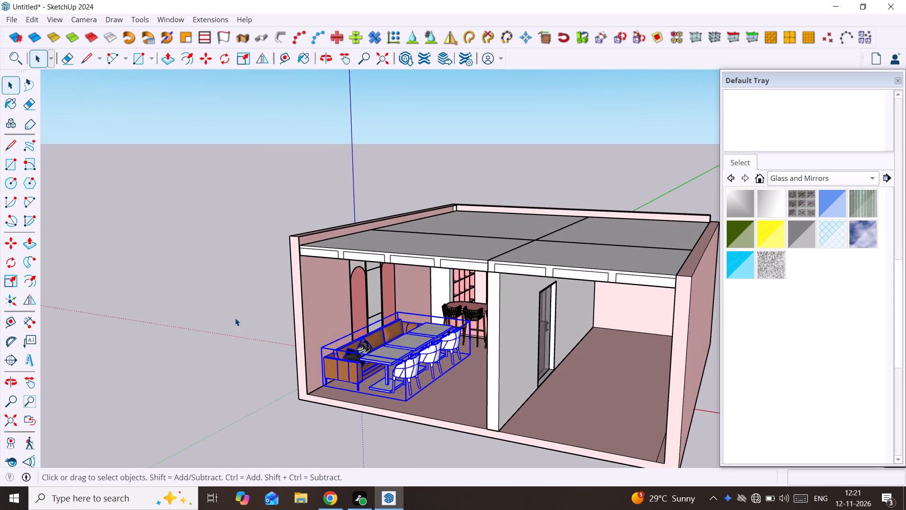
{"action": "left_click", "coordinate": [235, 318]}
{"action": "scroll", "coordinate": [503, 393], "scroll_direction": "down", "scroll_amount": 3}
{"action": "scroll", "coordinate": [424, 398], "scroll_direction": "up", "scroll_amount": 2}
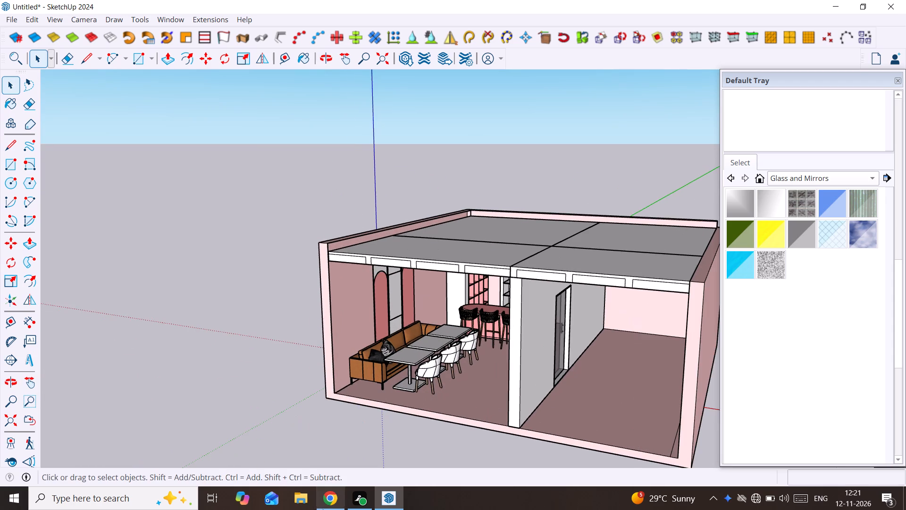
{"action": "scroll", "coordinate": [371, 398], "scroll_direction": "up", "scroll_amount": 3}
{"action": "middle_click_drag", "start_coordinate": [372, 394], "coordinate": [399, 400]}
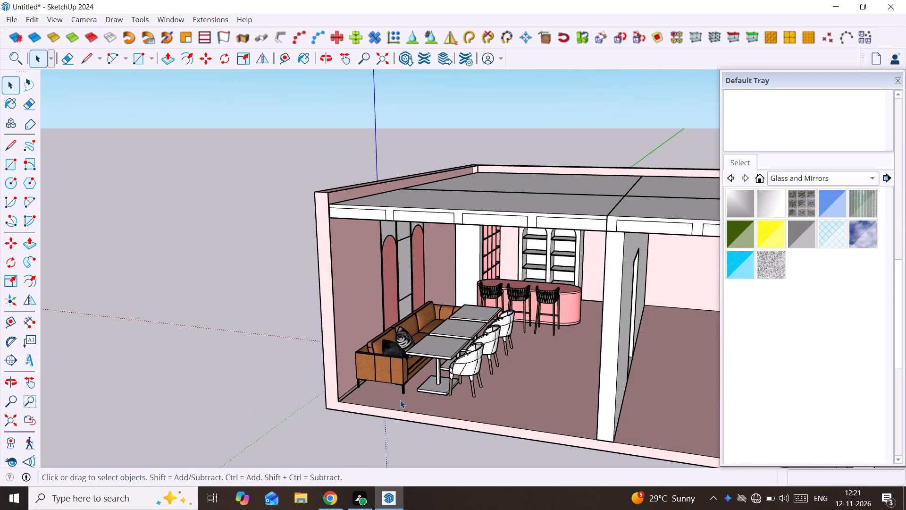
{"action": "key", "text": "r"}
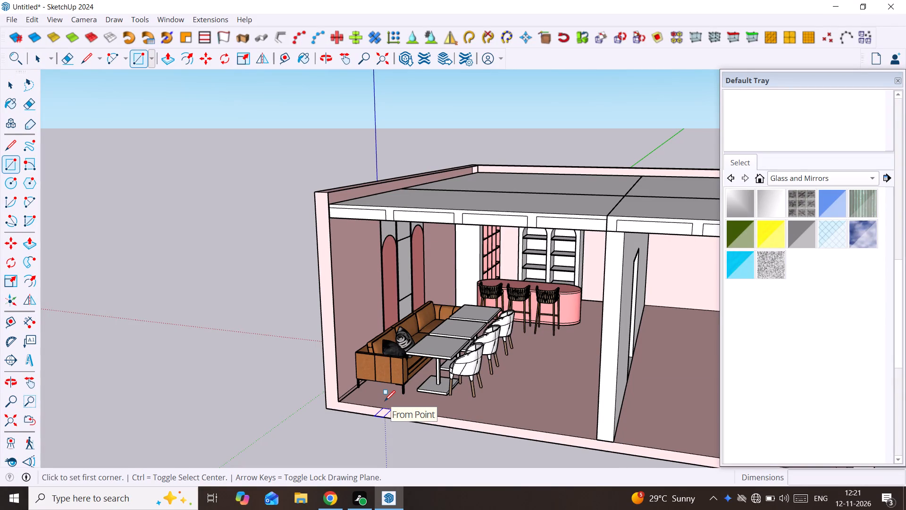
{"action": "scroll", "coordinate": [385, 401], "scroll_direction": "up", "scroll_amount": 7}
{"action": "middle_click_drag", "start_coordinate": [385, 408], "coordinate": [385, 452]}
{"action": "scroll", "coordinate": [384, 450], "scroll_direction": "down", "scroll_amount": 3}
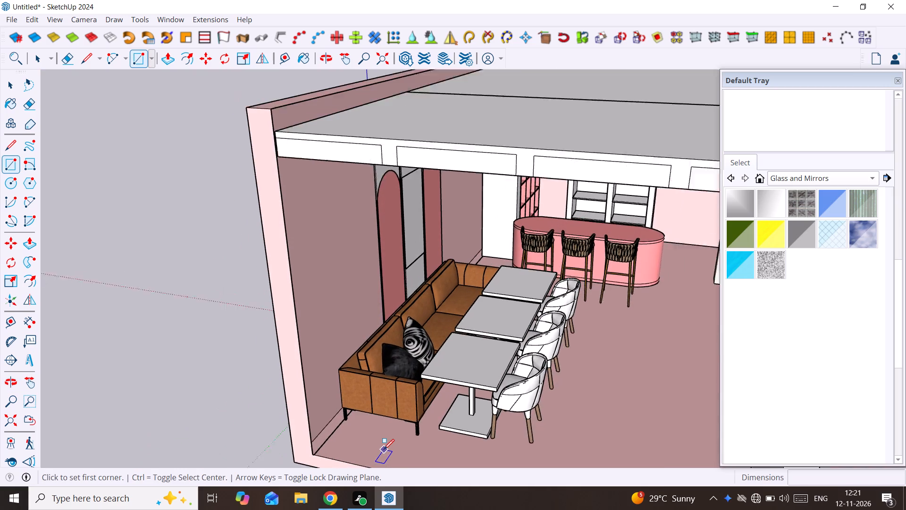
{"action": "middle_click_drag", "start_coordinate": [385, 449], "coordinate": [404, 381], "text": "shift"}
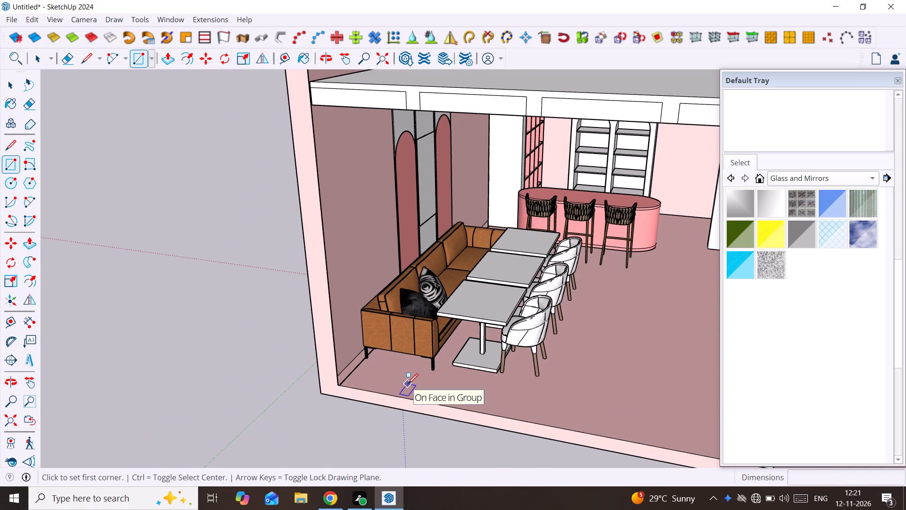
{"action": "left_click", "coordinate": [403, 382]}
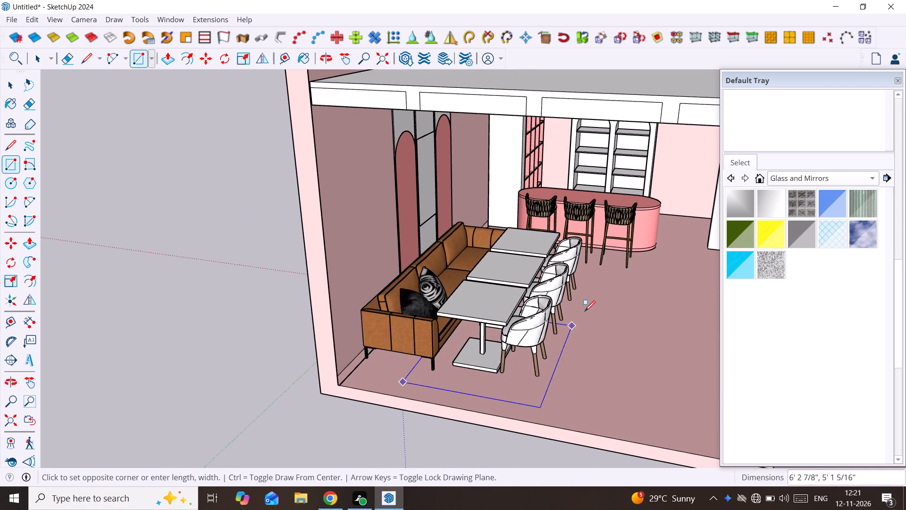
{"action": "scroll", "coordinate": [587, 303], "scroll_direction": "up", "scroll_amount": 7}
{"action": "middle_click_drag", "start_coordinate": [617, 273], "coordinate": [590, 279]}
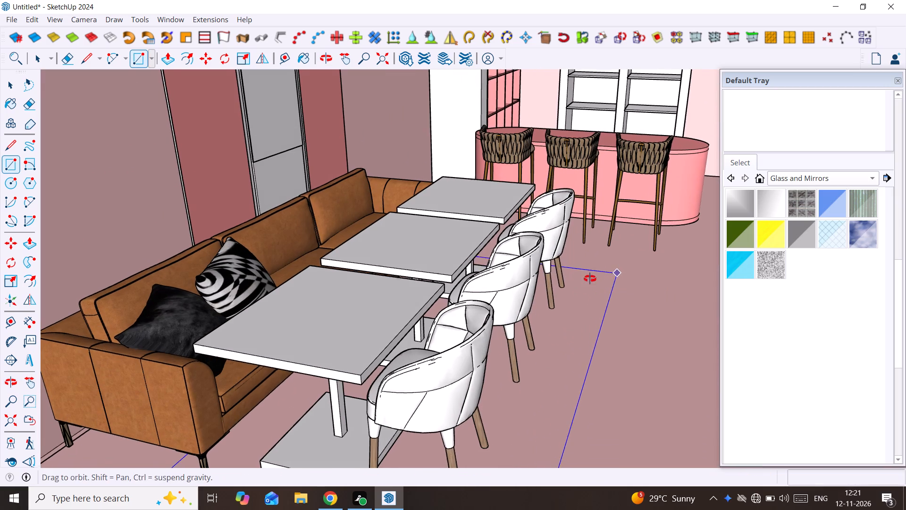
{"action": "middle_click_drag", "start_coordinate": [590, 279], "coordinate": [580, 282]}
{"action": "scroll", "coordinate": [591, 279], "scroll_direction": "up", "scroll_amount": 9}
{"action": "middle_click_drag", "start_coordinate": [612, 279], "coordinate": [568, 315]}
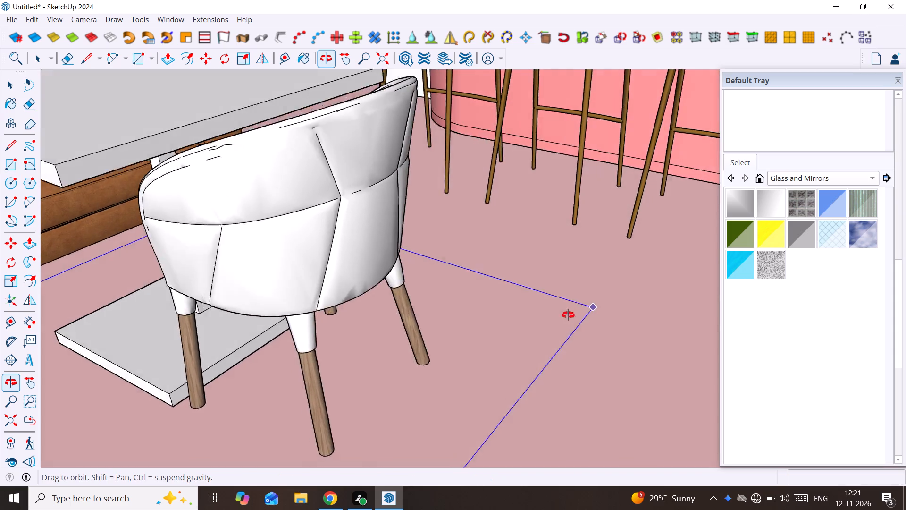
{"action": "middle_click_drag", "start_coordinate": [568, 315], "coordinate": [513, 343]}
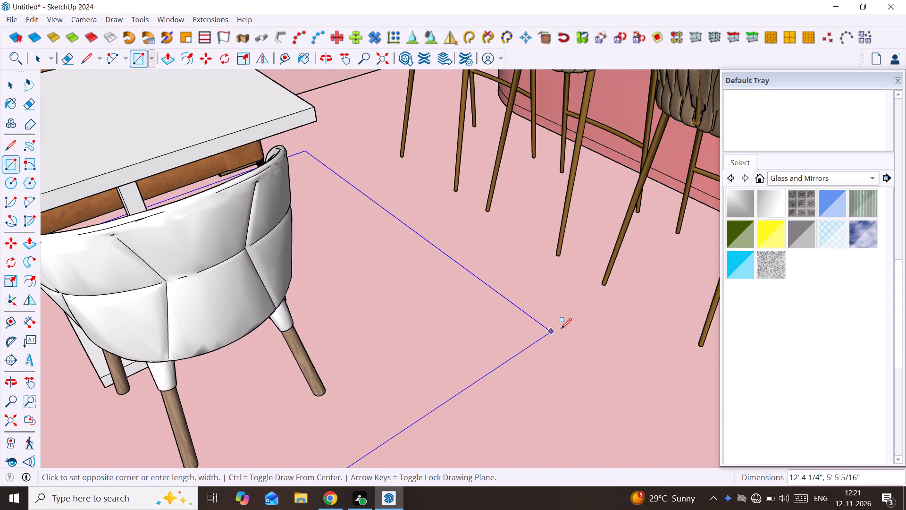
{"action": "left_click", "coordinate": [569, 328]}
Make a group from the rug rectangle's face and its edges.
{"action": "middle_click_drag", "start_coordinate": [595, 331], "coordinate": [742, 306]}
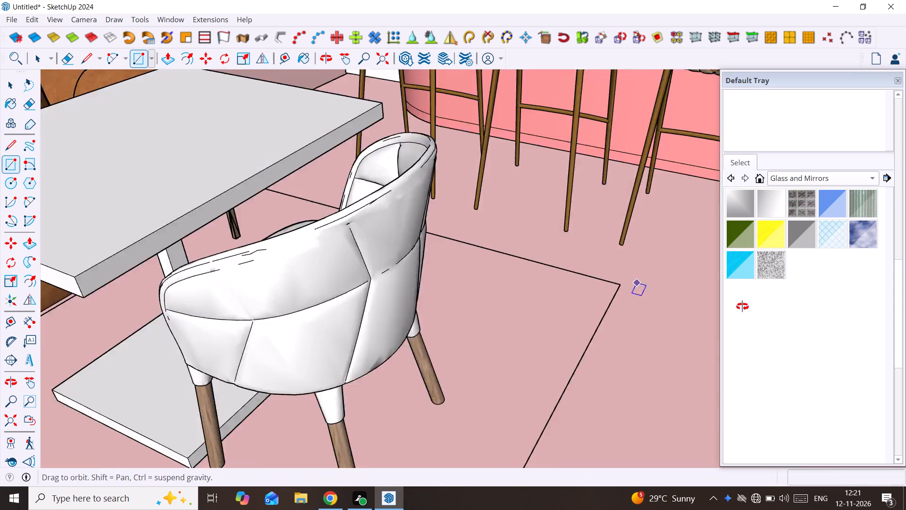
{"action": "middle_click_drag", "start_coordinate": [742, 306], "coordinate": [753, 304]}
{"action": "scroll", "coordinate": [727, 296], "scroll_direction": "down", "scroll_amount": 20}
{"action": "scroll", "coordinate": [727, 296], "scroll_direction": "down", "scroll_amount": 8}
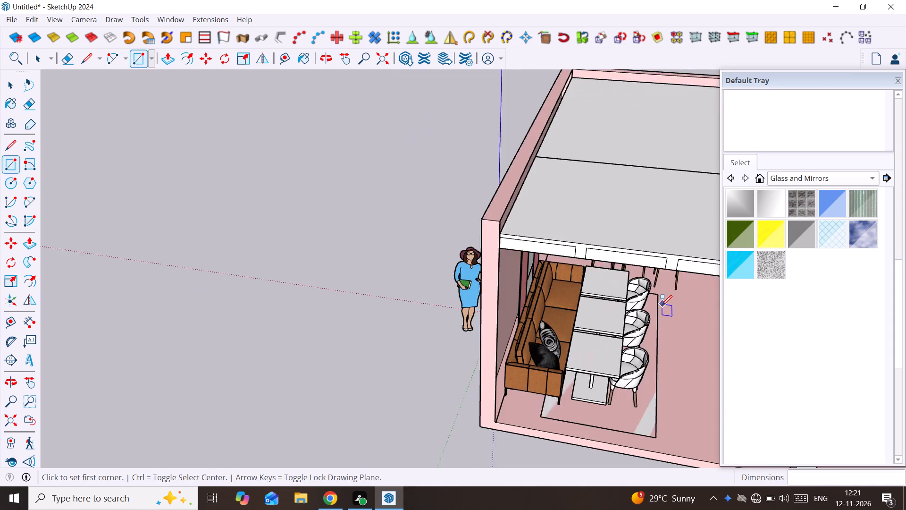
{"action": "scroll", "coordinate": [662, 306], "scroll_direction": "down", "scroll_amount": 1}
{"action": "middle_click_drag", "start_coordinate": [655, 378], "coordinate": [468, 310]}
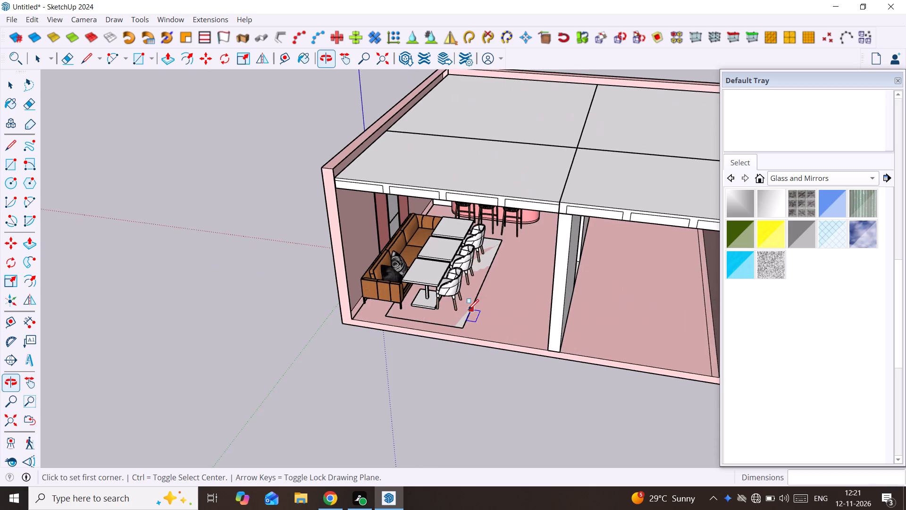
{"action": "scroll", "coordinate": [468, 310], "scroll_direction": "down", "scroll_amount": 10}
{"action": "scroll", "coordinate": [678, 352], "scroll_direction": "up", "scroll_amount": 9}
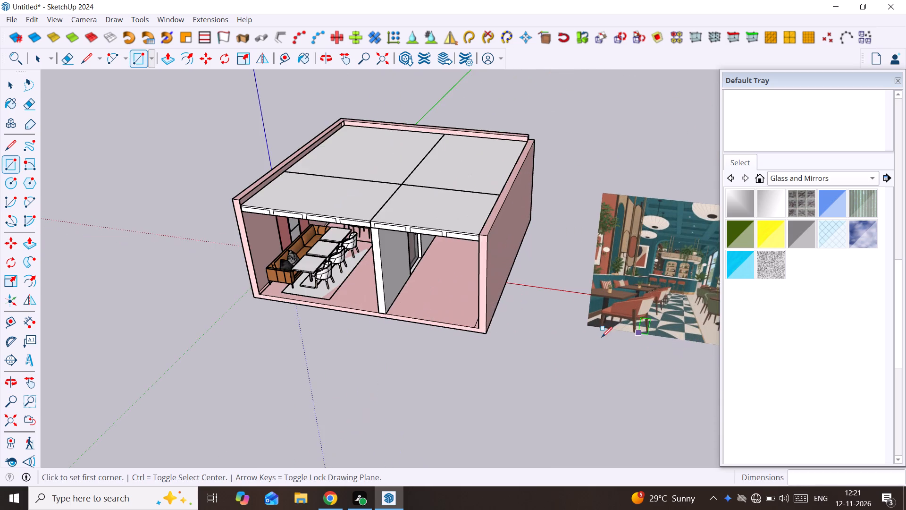
{"action": "scroll", "coordinate": [602, 337], "scroll_direction": "up", "scroll_amount": 2}
{"action": "key", "text": "space"}
{"action": "scroll", "coordinate": [375, 369], "scroll_direction": "up", "scroll_amount": 2}
{"action": "scroll", "coordinate": [375, 369], "scroll_direction": "down", "scroll_amount": 2}
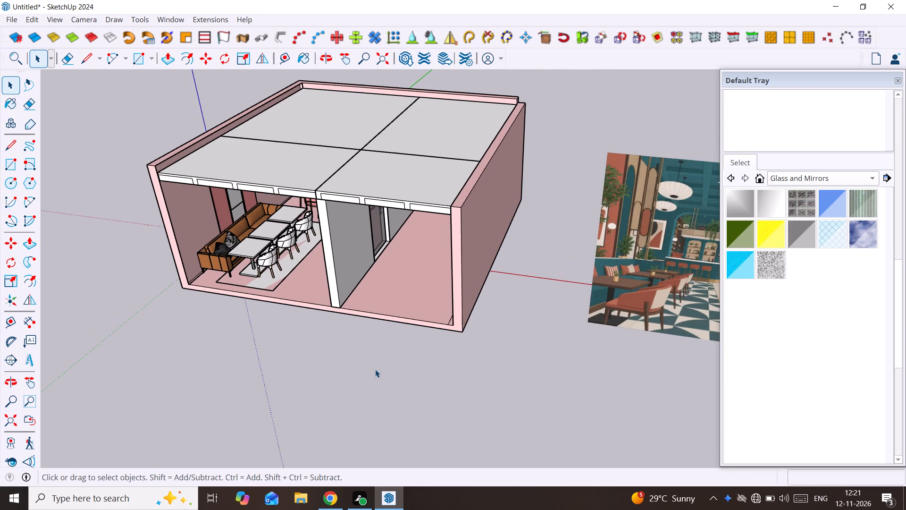
{"action": "middle_click_drag", "start_coordinate": [375, 369], "coordinate": [533, 345]}
{"action": "scroll", "coordinate": [399, 257], "scroll_direction": "up", "scroll_amount": 7}
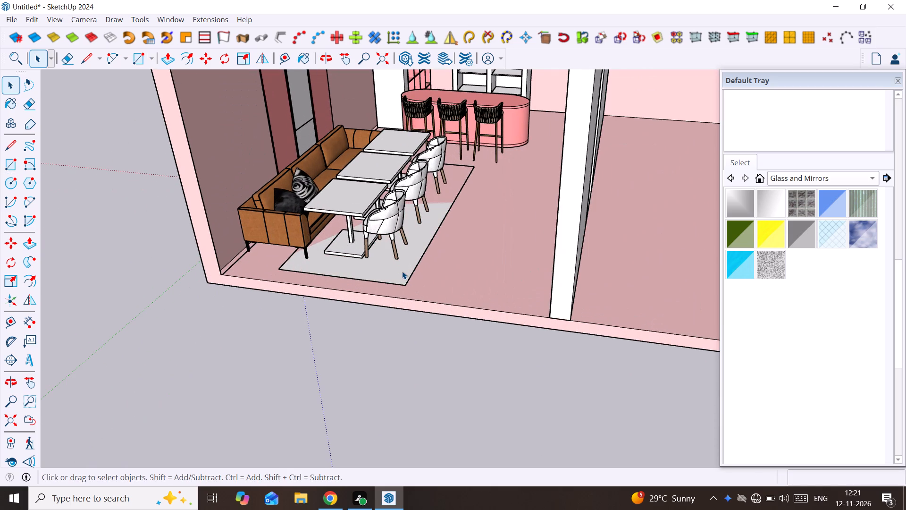
{"action": "left_click", "coordinate": [403, 272]}
{"action": "double_click", "coordinate": [404, 275]}
{"action": "right_click", "coordinate": [404, 275]}
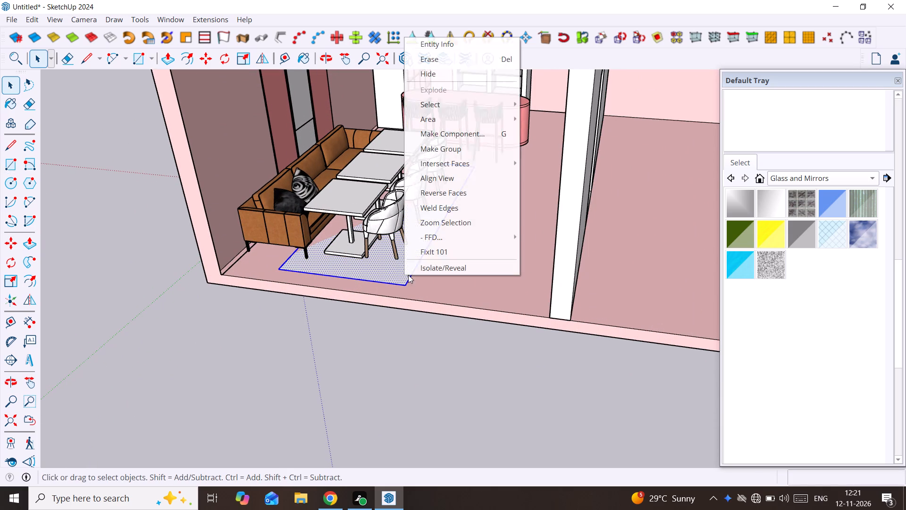
{"action": "left_click", "coordinate": [480, 148]}
Extrude the rug face inside its group to a thickness of 0.2" and leave the group.
{"action": "double_click", "coordinate": [405, 268]}
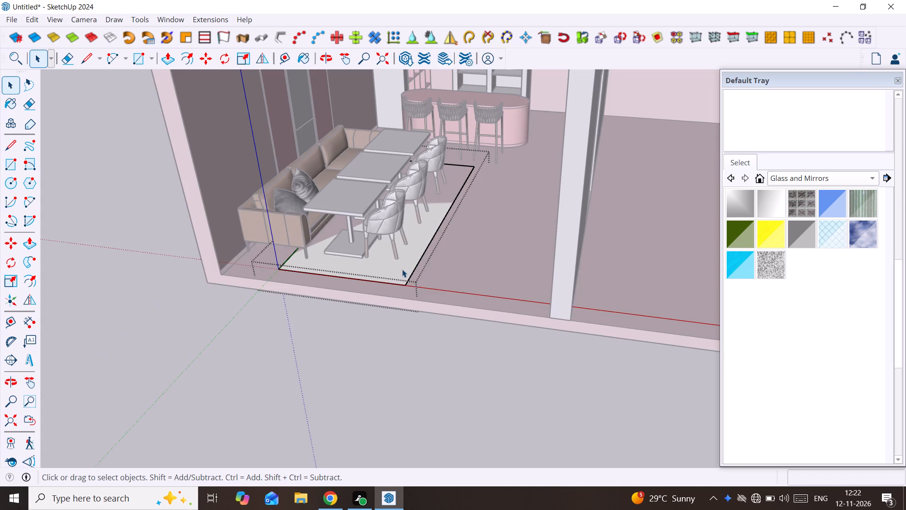
{"action": "left_click", "coordinate": [401, 270]}
{"action": "key", "text": "p"}
{"action": "left_click", "coordinate": [401, 270]}
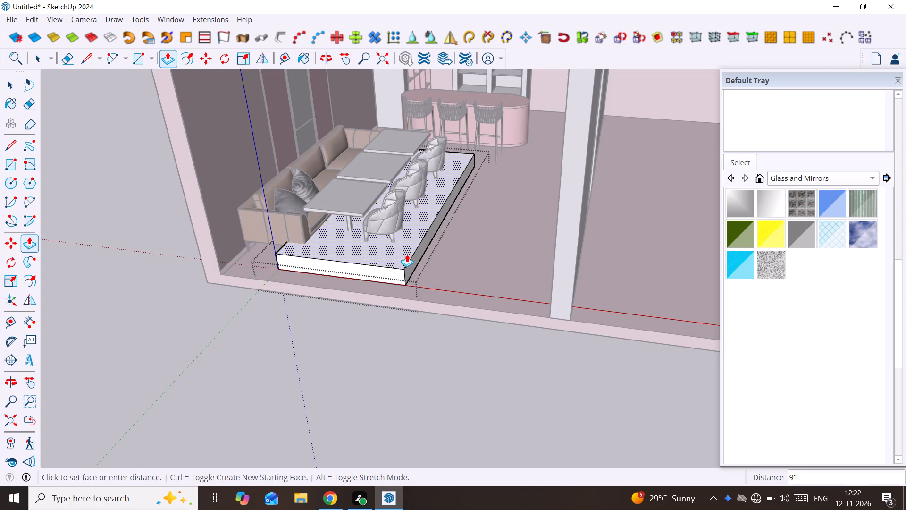
{"action": "type", "text": ".2\""}
{"action": "key", "text": "Return"}
{"action": "key", "text": "space"}
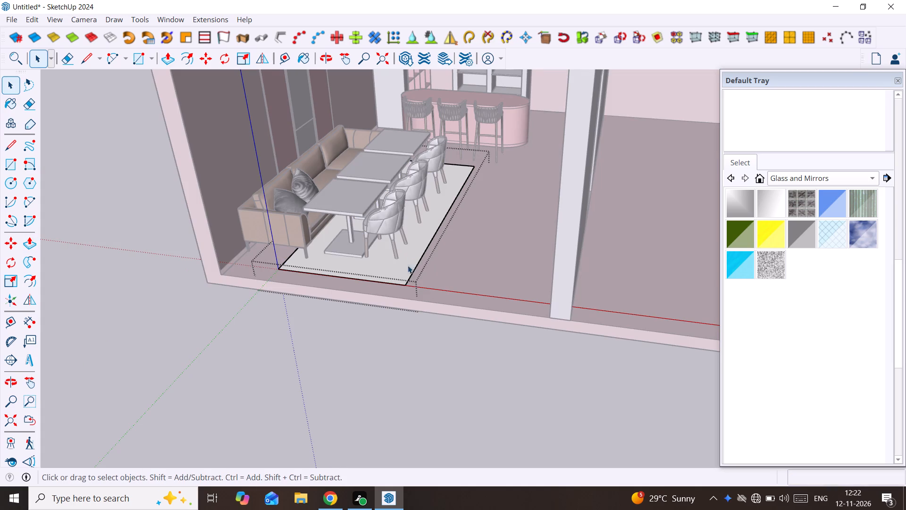
{"action": "left_click", "coordinate": [352, 398]}
Examine the café model from several sides, checking the seating area, the bar and the empty area beyond the partition wall.
{"action": "scroll", "coordinate": [352, 395], "scroll_direction": "down", "scroll_amount": 9}
{"action": "middle_click_drag", "start_coordinate": [343, 379], "coordinate": [391, 362]}
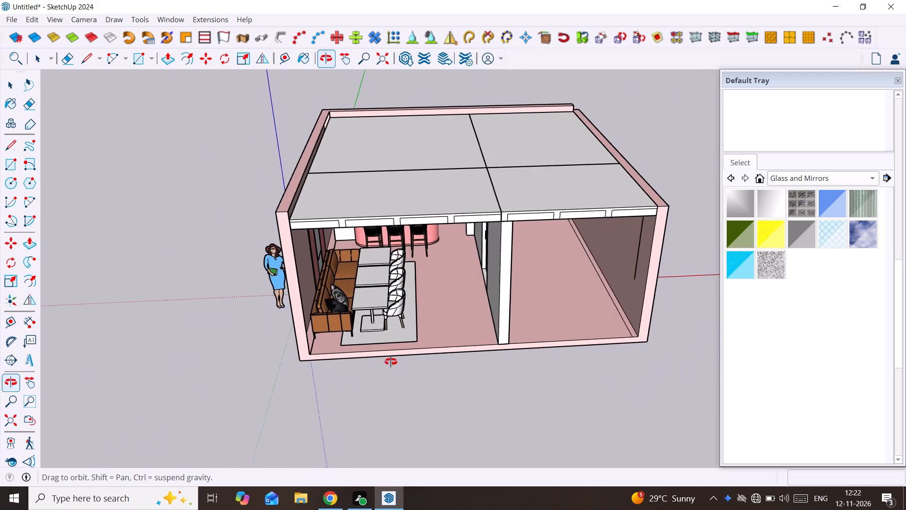
{"action": "middle_click_drag", "start_coordinate": [391, 362], "coordinate": [377, 356]}
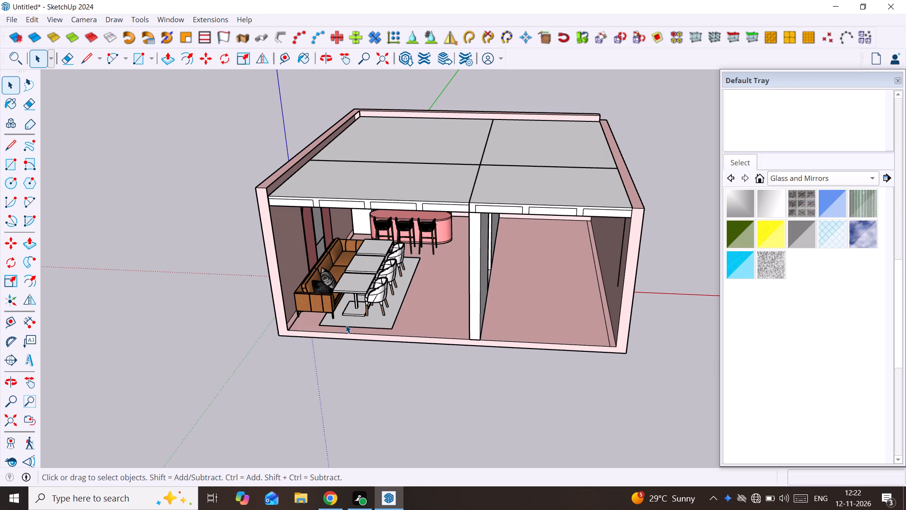
{"action": "middle_click_drag", "start_coordinate": [338, 294], "coordinate": [324, 163]}
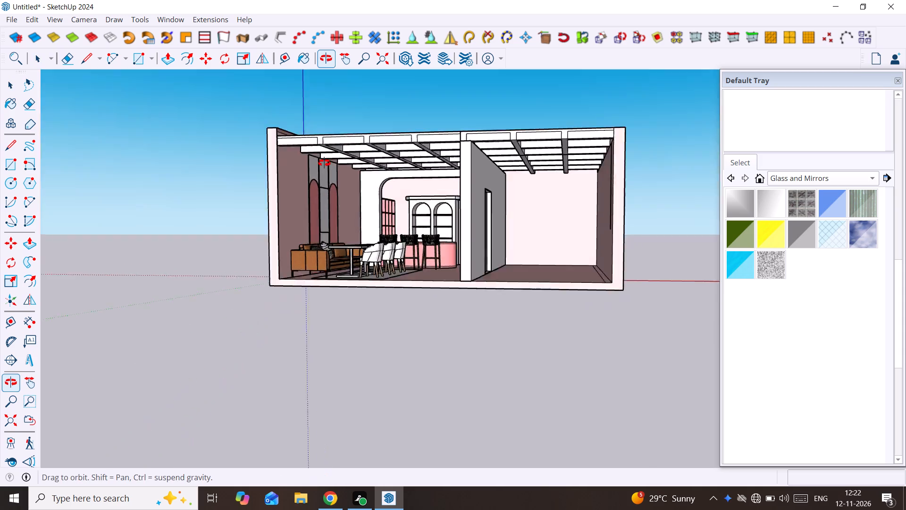
{"action": "middle_click_drag", "start_coordinate": [324, 163], "coordinate": [344, 195]}
{"action": "scroll", "coordinate": [344, 195], "scroll_direction": "up", "scroll_amount": 1}
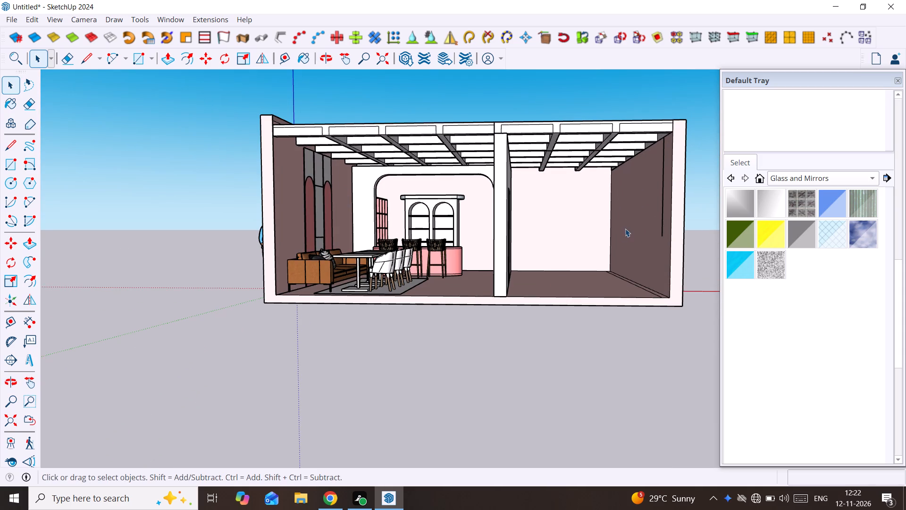
{"action": "scroll", "coordinate": [586, 249], "scroll_direction": "up", "scroll_amount": 3}
{"action": "scroll", "coordinate": [586, 249], "scroll_direction": "down", "scroll_amount": 3}
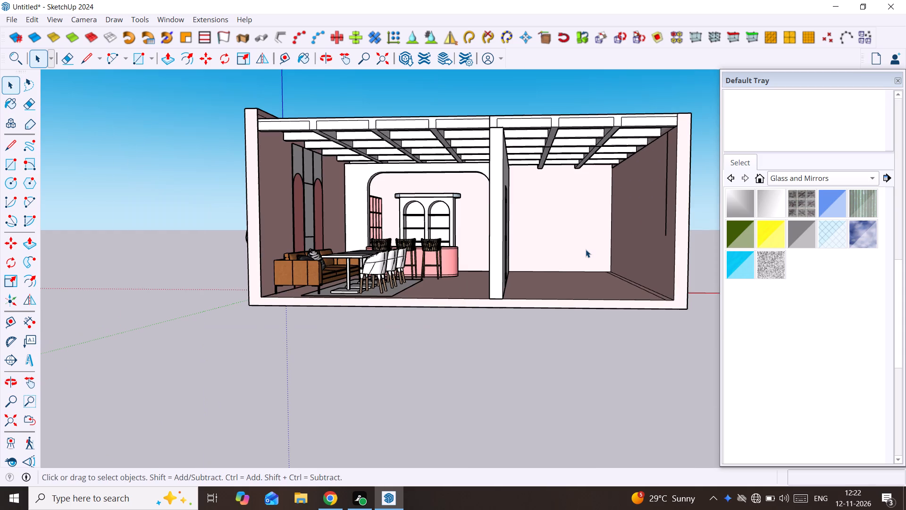
{"action": "middle_click_drag", "start_coordinate": [139, 342], "coordinate": [218, 357]}
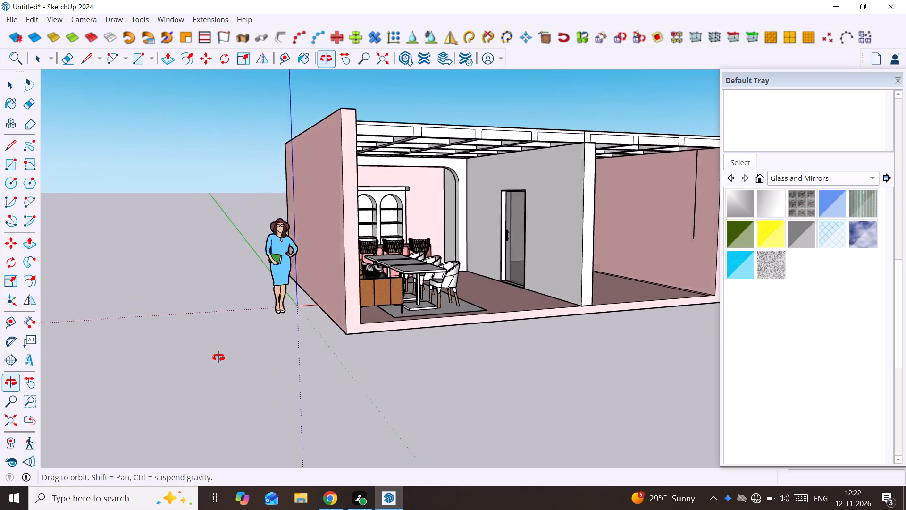
{"action": "middle_click_drag", "start_coordinate": [218, 357], "coordinate": [64, 394]}
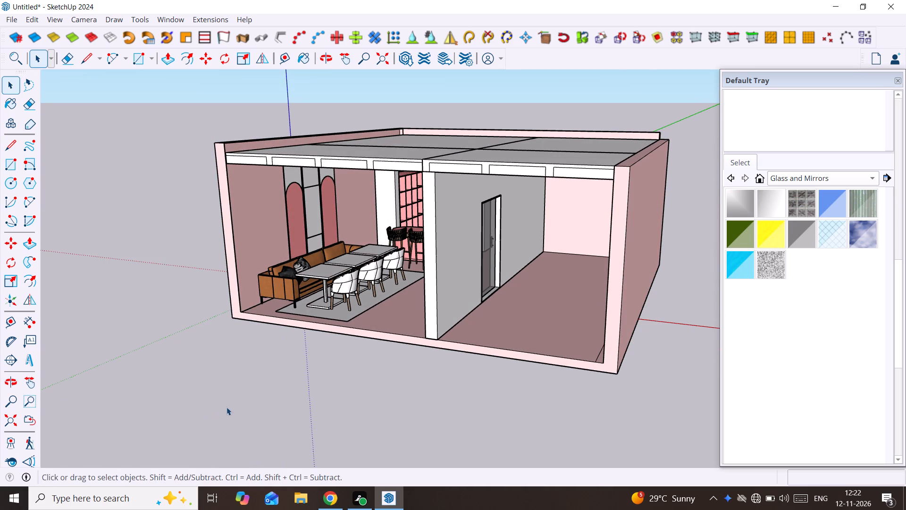
{"action": "scroll", "coordinate": [210, 417], "scroll_direction": "down", "scroll_amount": 4}
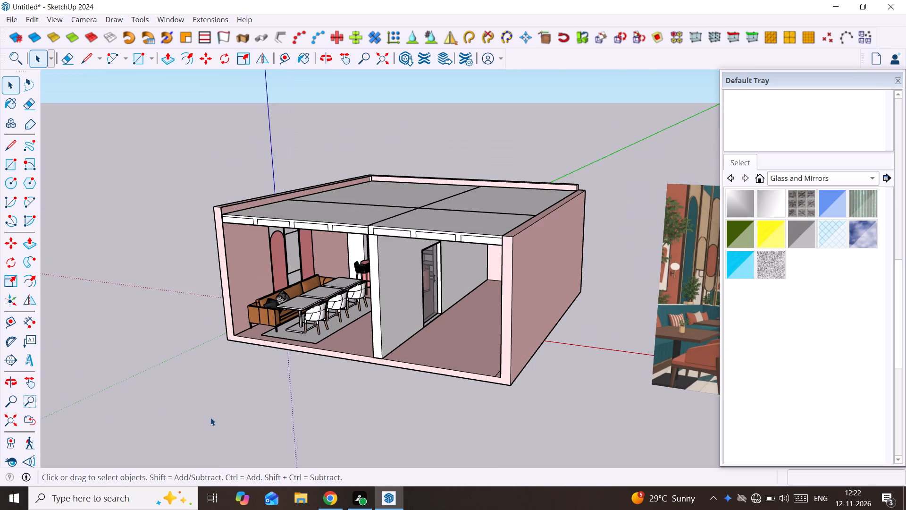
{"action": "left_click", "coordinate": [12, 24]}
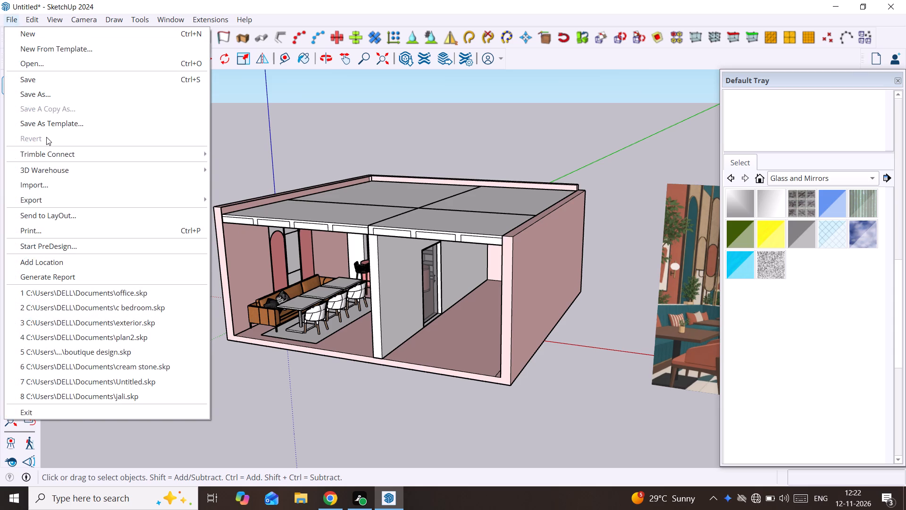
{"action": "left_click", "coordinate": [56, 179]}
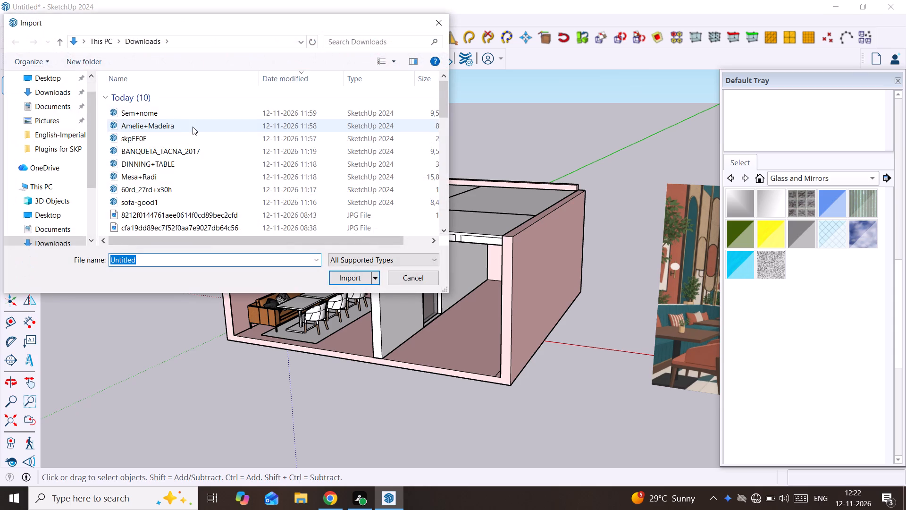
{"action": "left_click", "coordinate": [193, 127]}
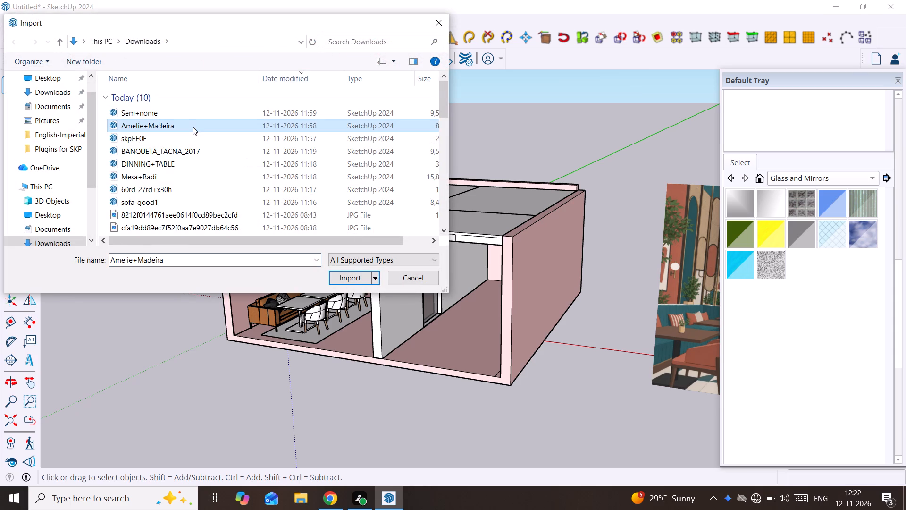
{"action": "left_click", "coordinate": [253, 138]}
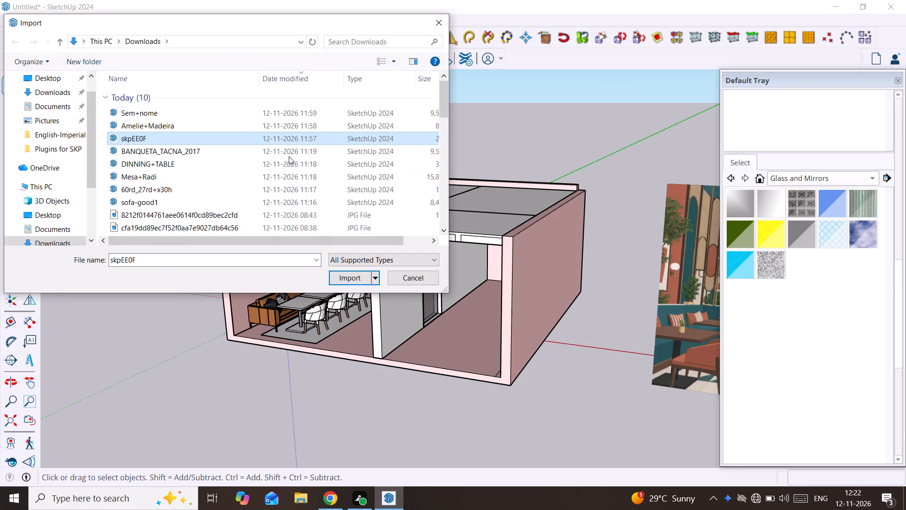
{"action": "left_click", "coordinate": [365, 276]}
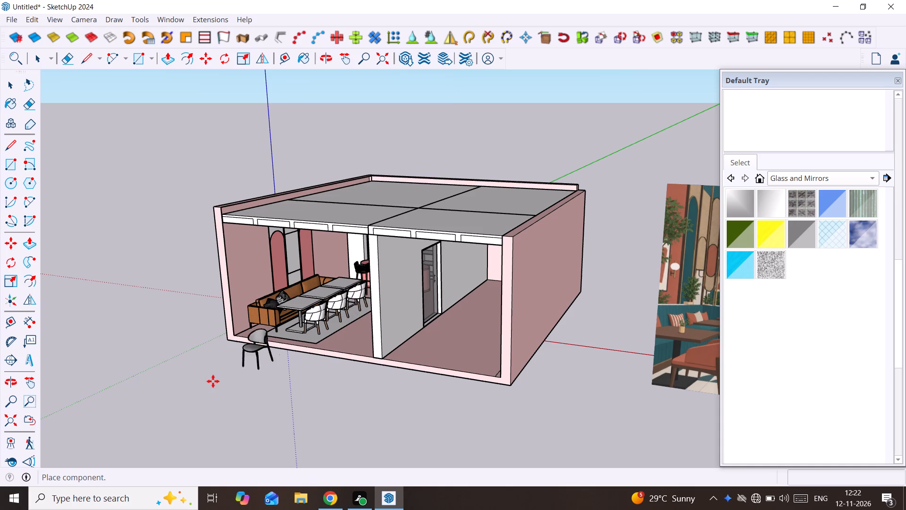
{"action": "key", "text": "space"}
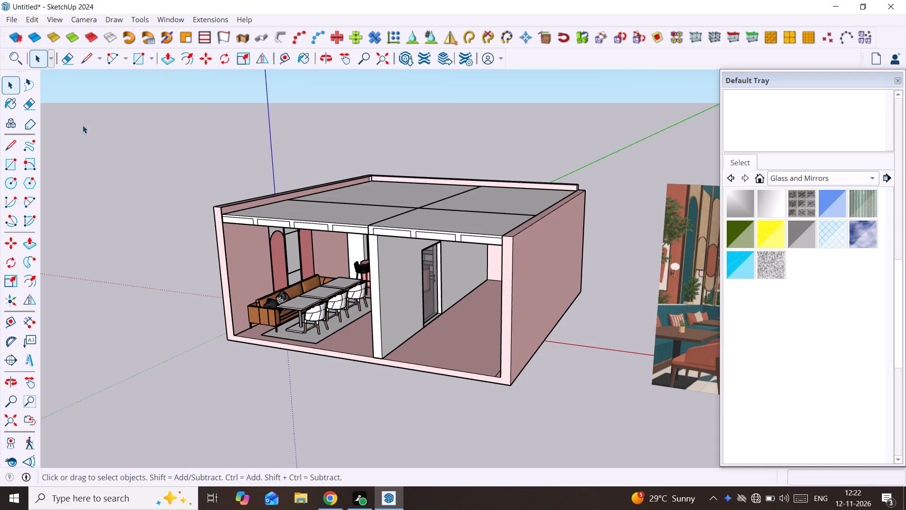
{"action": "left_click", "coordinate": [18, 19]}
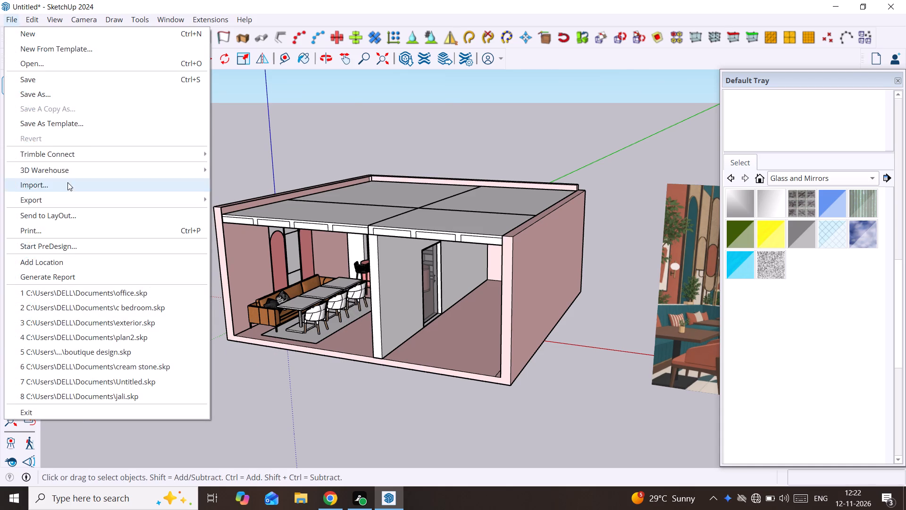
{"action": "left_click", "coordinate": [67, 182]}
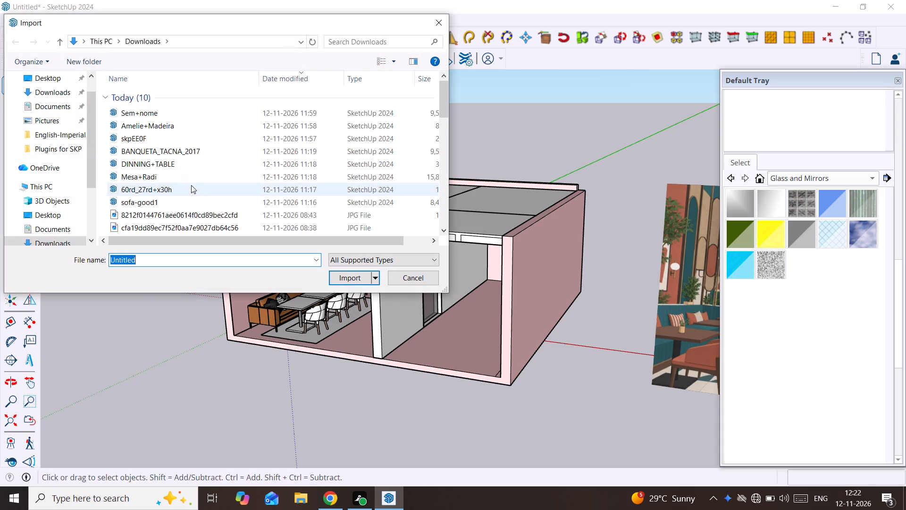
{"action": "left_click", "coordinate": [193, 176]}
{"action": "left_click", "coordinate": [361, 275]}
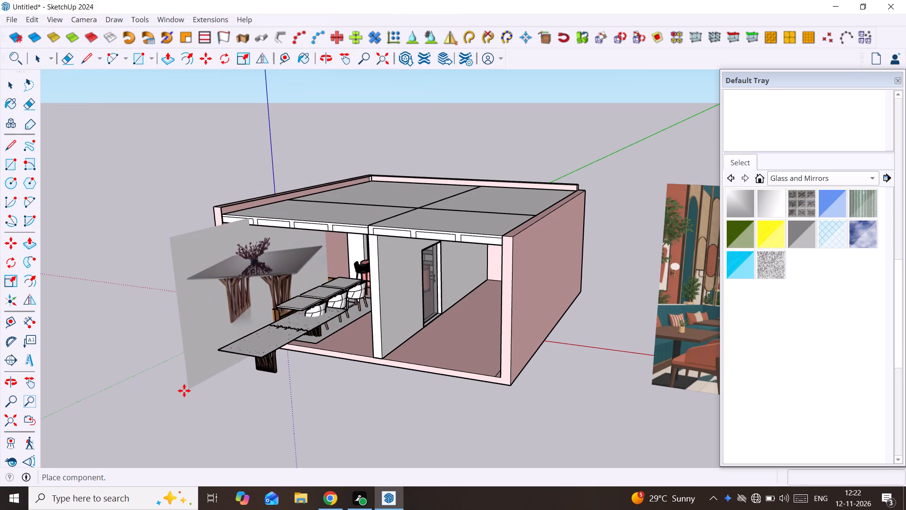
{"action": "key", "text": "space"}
Import the round glass table model 60rd_27rd+x30h and place it on the floor of the empty area beyond the partition wall.
{"action": "left_click", "coordinate": [15, 18]}
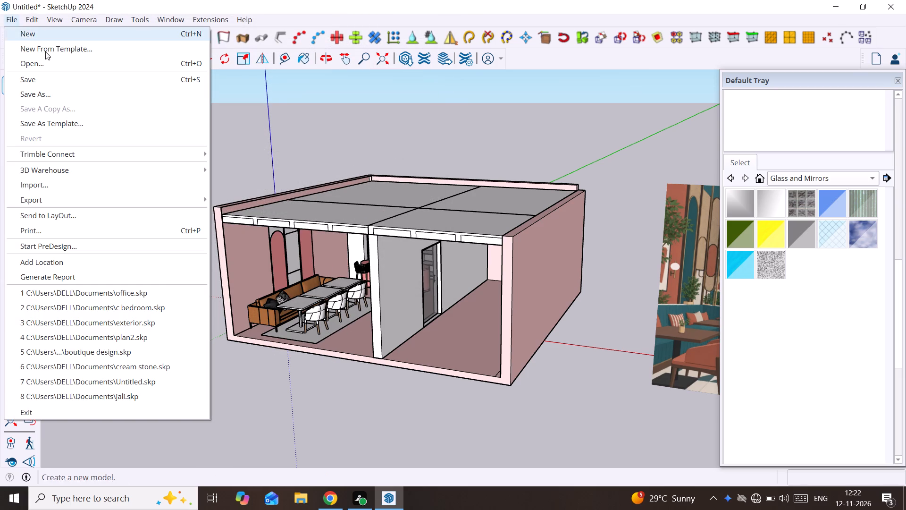
{"action": "left_click", "coordinate": [89, 189]}
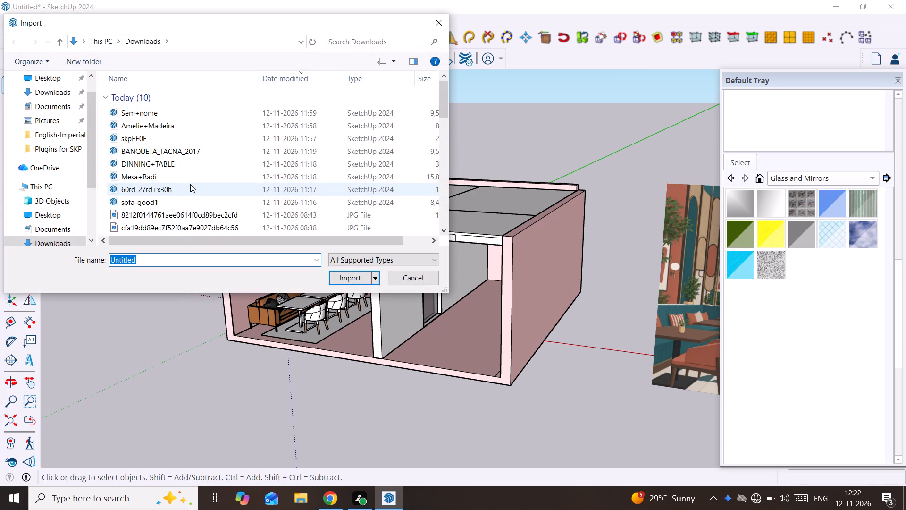
{"action": "left_click", "coordinate": [190, 184]}
{"action": "left_click", "coordinate": [338, 272]}
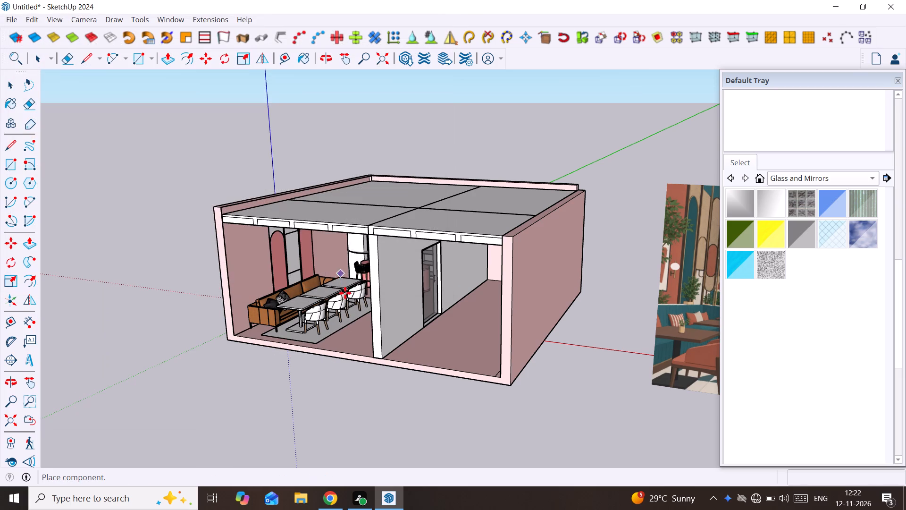
{"action": "scroll", "coordinate": [387, 375], "scroll_direction": "up", "scroll_amount": 2}
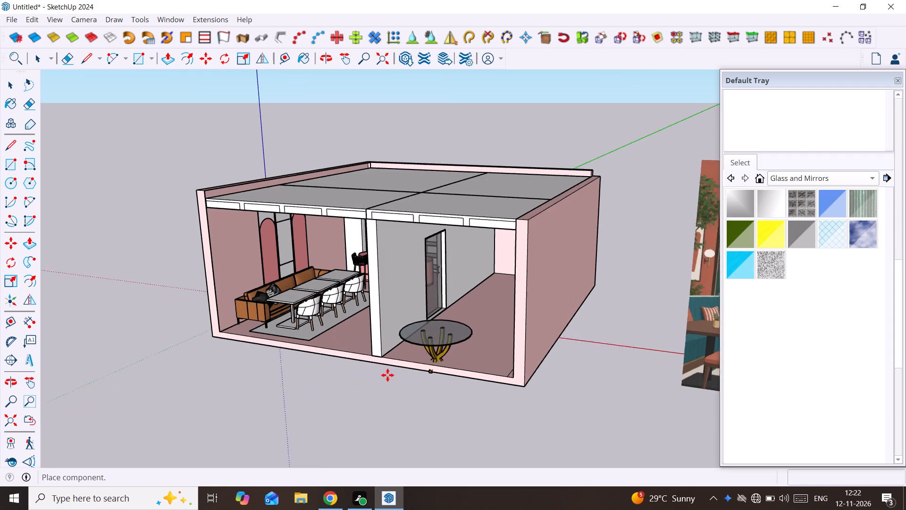
{"action": "middle_click_drag", "start_coordinate": [387, 375], "coordinate": [458, 376]}
{"action": "left_click", "coordinate": [484, 352]}
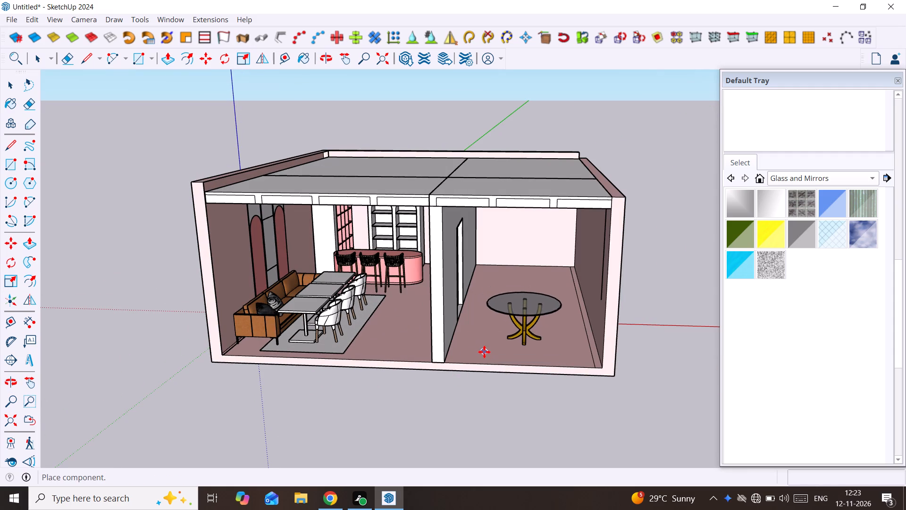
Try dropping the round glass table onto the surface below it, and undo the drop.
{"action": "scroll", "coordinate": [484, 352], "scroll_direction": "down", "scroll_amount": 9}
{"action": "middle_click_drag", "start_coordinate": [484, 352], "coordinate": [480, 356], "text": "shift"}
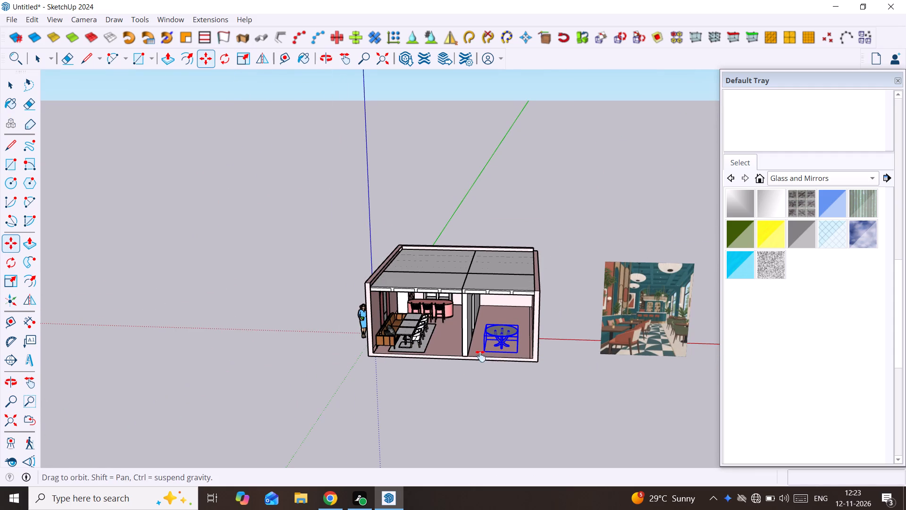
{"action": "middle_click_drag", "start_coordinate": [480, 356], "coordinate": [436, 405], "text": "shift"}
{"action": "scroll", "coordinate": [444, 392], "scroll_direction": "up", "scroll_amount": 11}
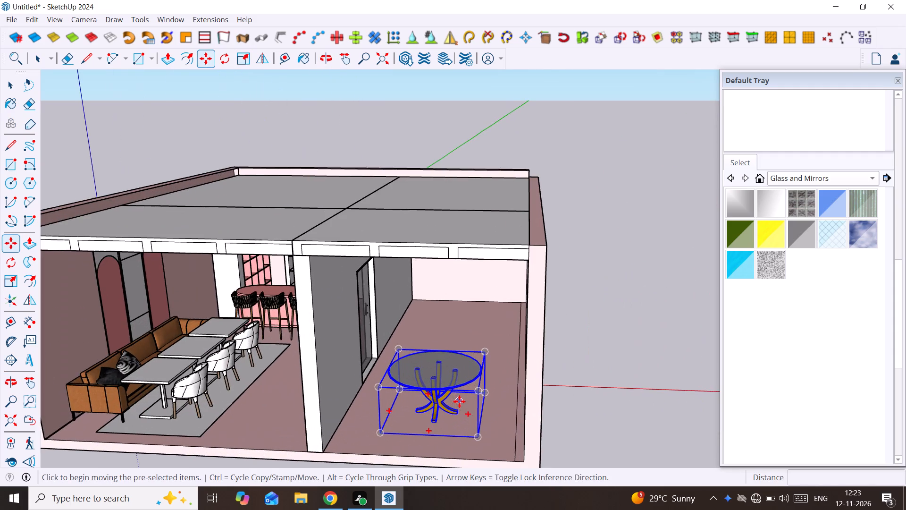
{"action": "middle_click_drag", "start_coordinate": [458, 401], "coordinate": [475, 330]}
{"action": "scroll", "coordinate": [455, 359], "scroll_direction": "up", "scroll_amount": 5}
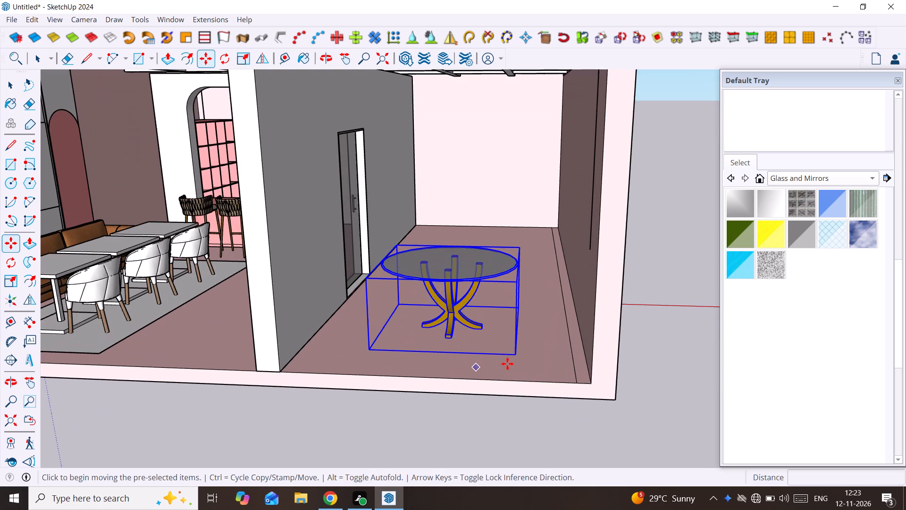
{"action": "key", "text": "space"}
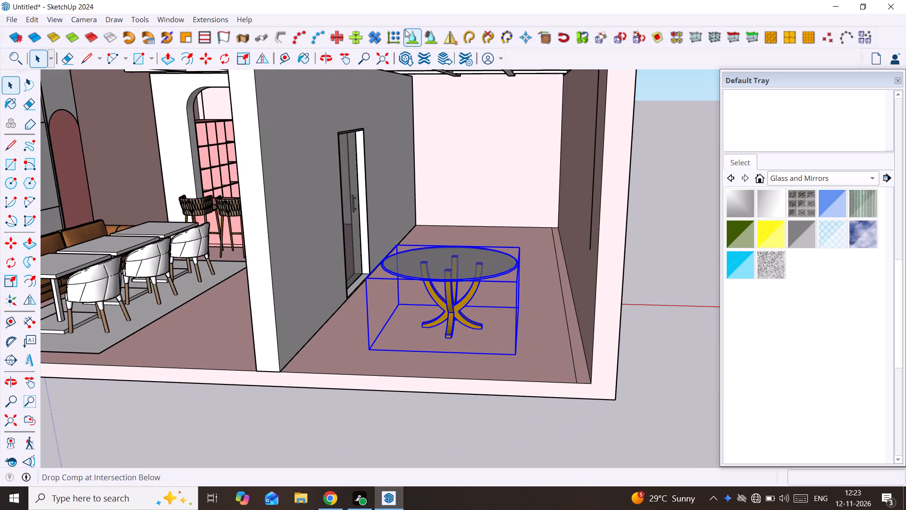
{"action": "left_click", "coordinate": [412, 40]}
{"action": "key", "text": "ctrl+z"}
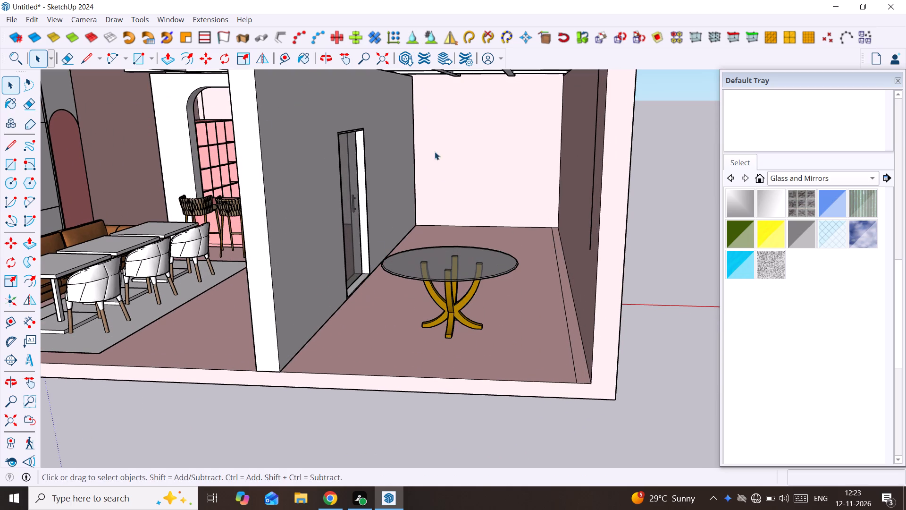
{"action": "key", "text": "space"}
Delete the stray vertical line on the outer side wall of the area containing the round glass table.
{"action": "scroll", "coordinate": [471, 277], "scroll_direction": "down", "scroll_amount": 3}
{"action": "middle_click_drag", "start_coordinate": [471, 279], "coordinate": [387, 370], "text": "shift"}
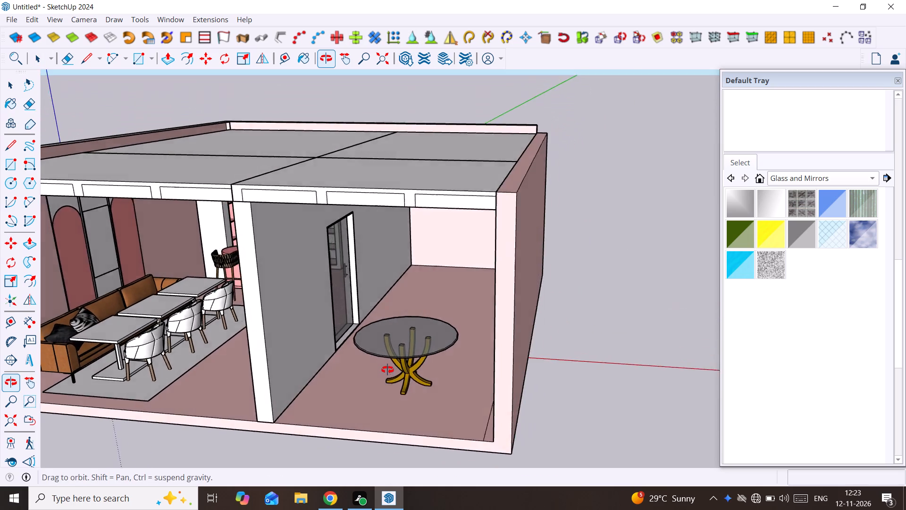
{"action": "middle_click_drag", "start_coordinate": [387, 370], "coordinate": [470, 365], "text": "shift"}
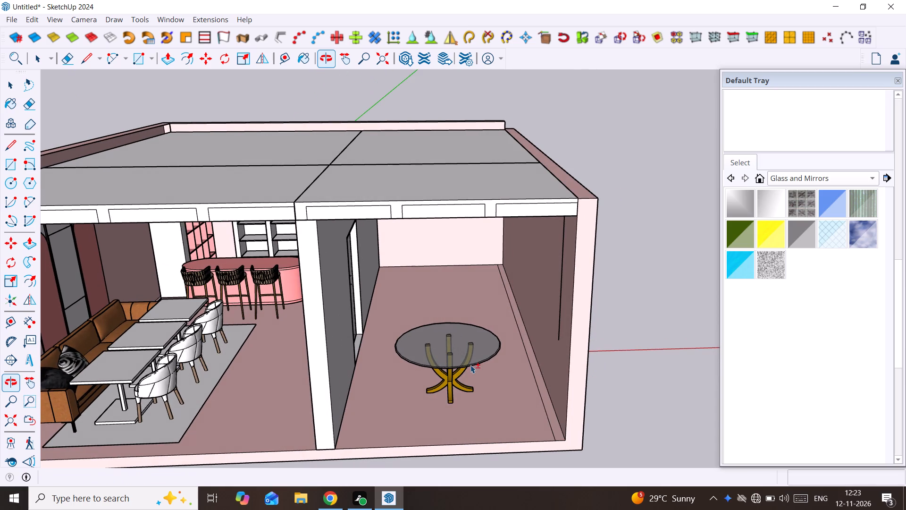
{"action": "scroll", "coordinate": [536, 297], "scroll_direction": "up", "scroll_amount": 2}
{"action": "left_click", "coordinate": [572, 262]}
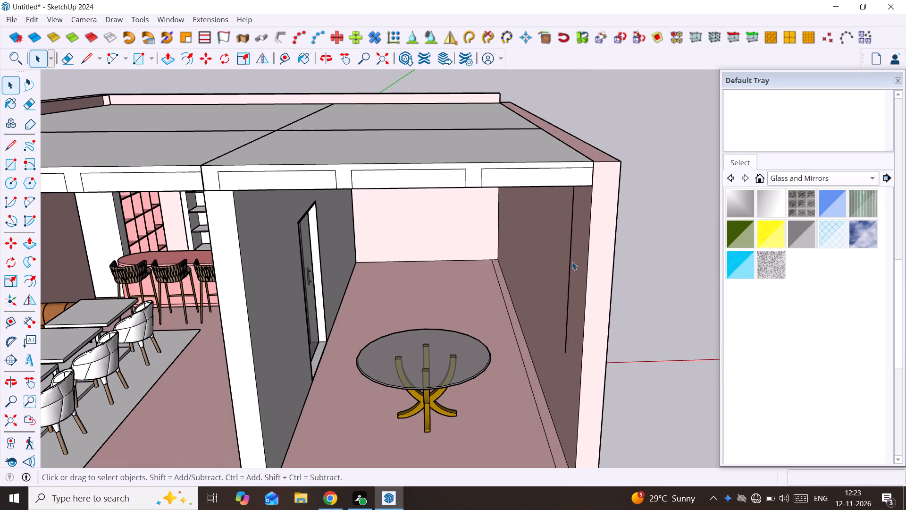
{"action": "double_click", "coordinate": [572, 262]}
{"action": "left_click", "coordinate": [572, 262]}
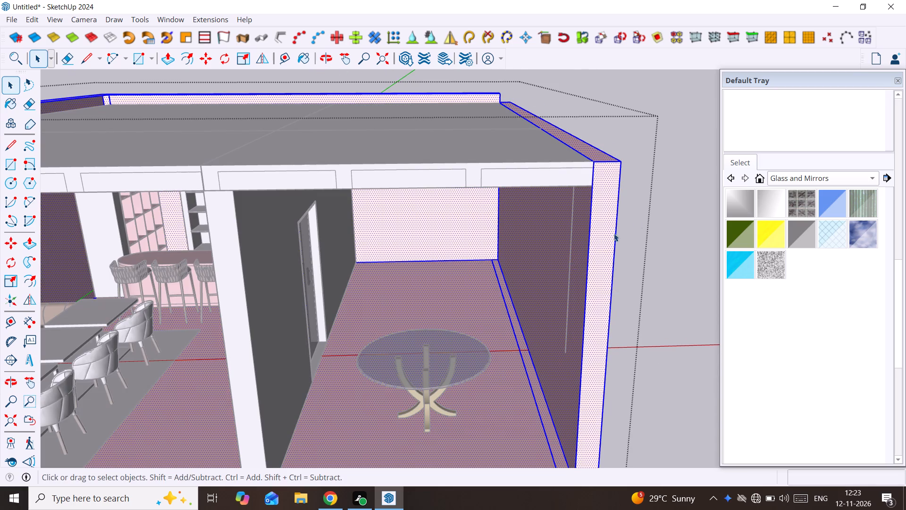
{"action": "left_click", "coordinate": [655, 214]}
{"action": "scroll", "coordinate": [529, 251], "scroll_direction": "up", "scroll_amount": 1}
{"action": "middle_click_drag", "start_coordinate": [529, 251], "coordinate": [584, 231]}
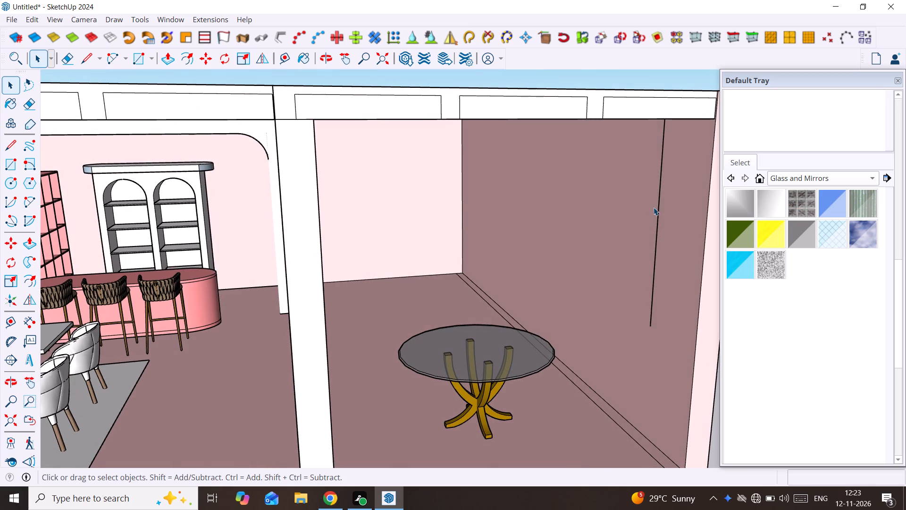
{"action": "left_click", "coordinate": [660, 199]}
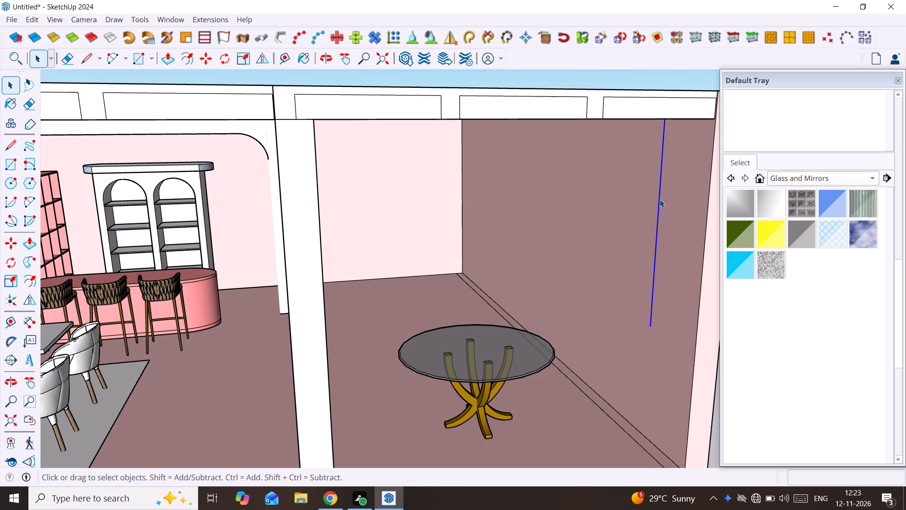
{"action": "key", "text": "Delete"}
Measure the overall width of the round glass table along its base.
{"action": "scroll", "coordinate": [430, 397], "scroll_direction": "down", "scroll_amount": 2}
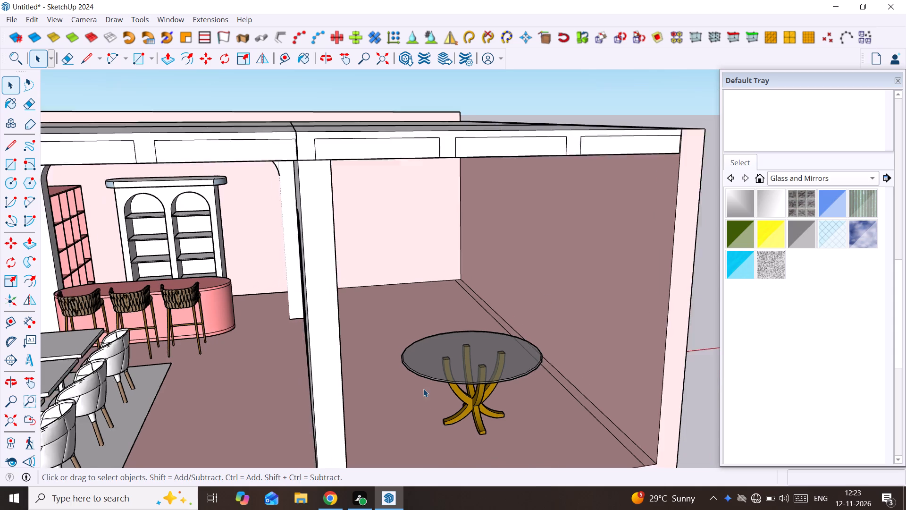
{"action": "scroll", "coordinate": [423, 389], "scroll_direction": "down", "scroll_amount": 7}
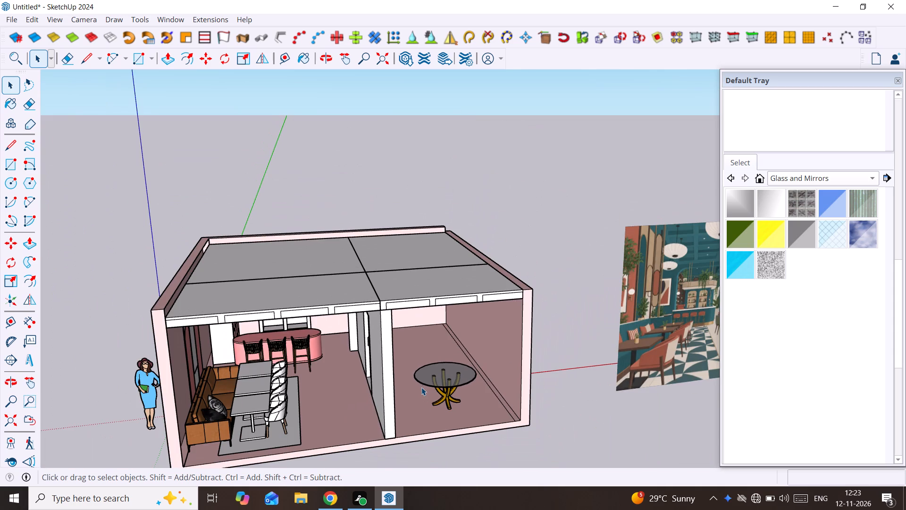
{"action": "middle_click_drag", "start_coordinate": [419, 389], "coordinate": [310, 400], "text": "shift"}
{"action": "scroll", "coordinate": [415, 390], "scroll_direction": "down", "scroll_amount": 1}
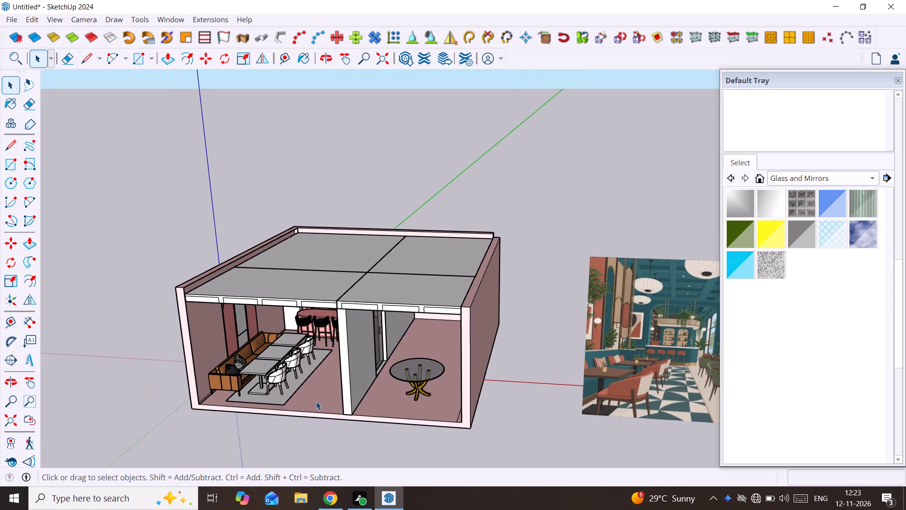
{"action": "scroll", "coordinate": [404, 399], "scroll_direction": "up", "scroll_amount": 3}
{"action": "middle_click_drag", "start_coordinate": [378, 364], "coordinate": [402, 382]}
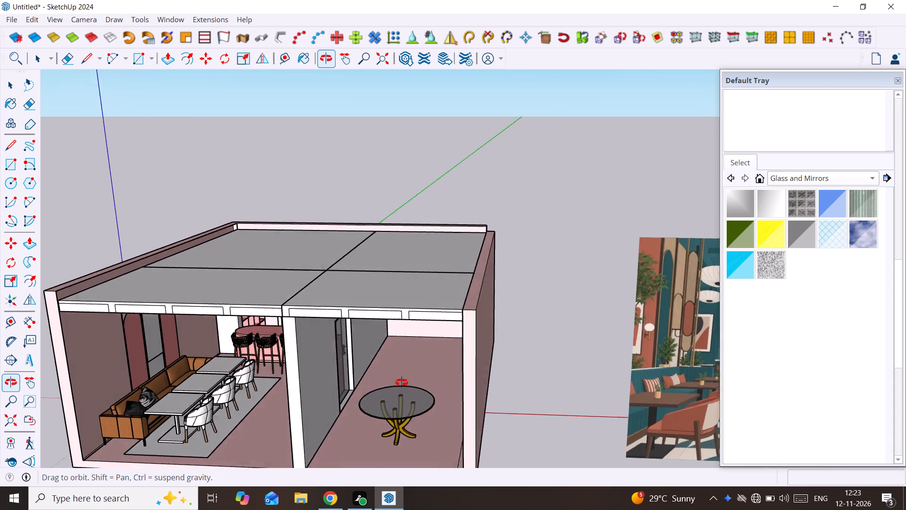
{"action": "middle_click_drag", "start_coordinate": [402, 382], "coordinate": [408, 386]}
{"action": "left_click", "coordinate": [429, 408]}
{"action": "scroll", "coordinate": [429, 408], "scroll_direction": "up", "scroll_amount": 2}
{"action": "middle_click_drag", "start_coordinate": [429, 408], "coordinate": [432, 366]}
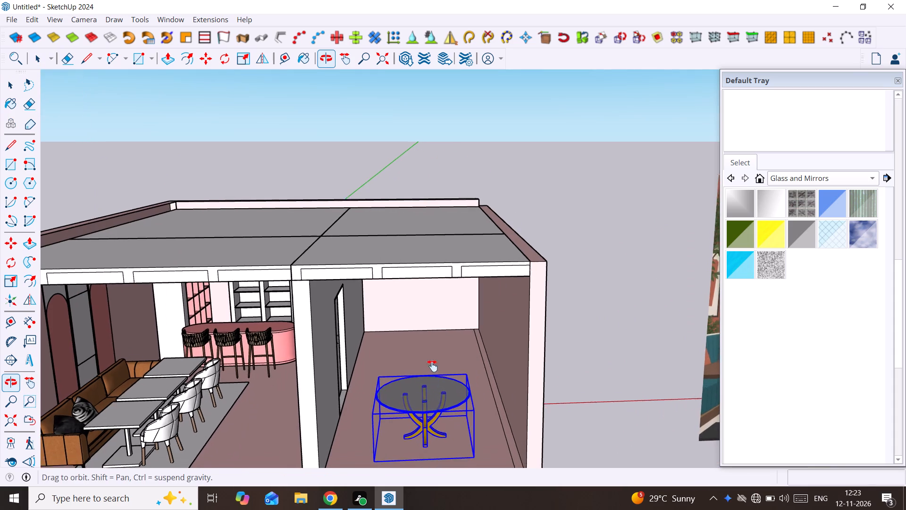
{"action": "middle_click_drag", "start_coordinate": [432, 366], "coordinate": [406, 370]}
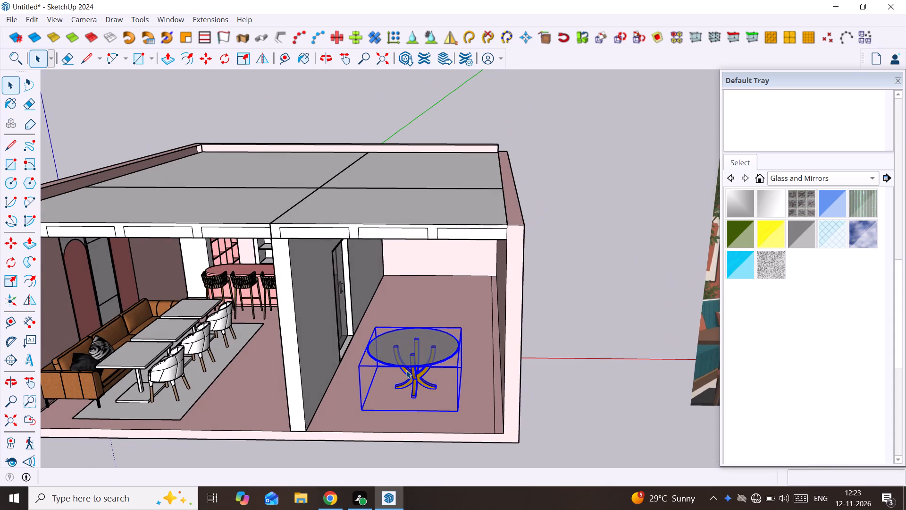
{"action": "left_click", "coordinate": [35, 323]}
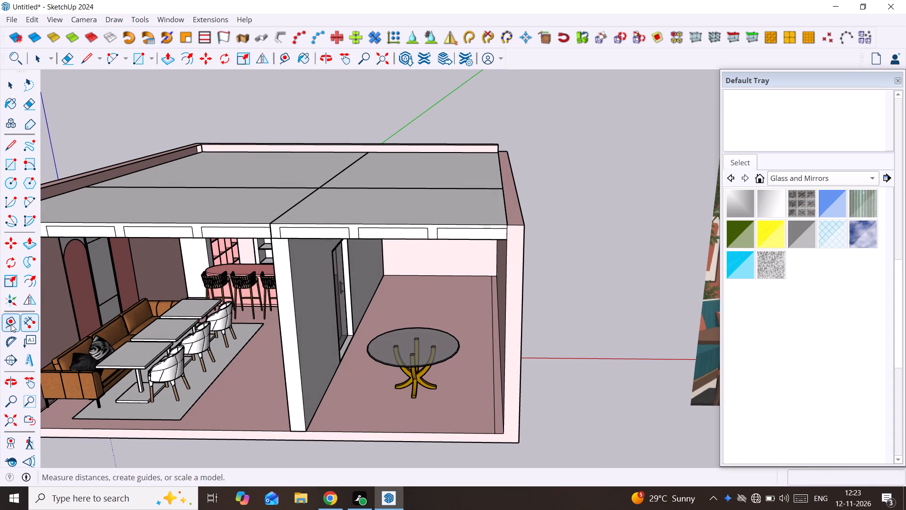
{"action": "left_click", "coordinate": [11, 324]}
{"action": "key", "text": "space"}
{"action": "left_click", "coordinate": [349, 358]}
{"action": "left_click", "coordinate": [426, 355]}
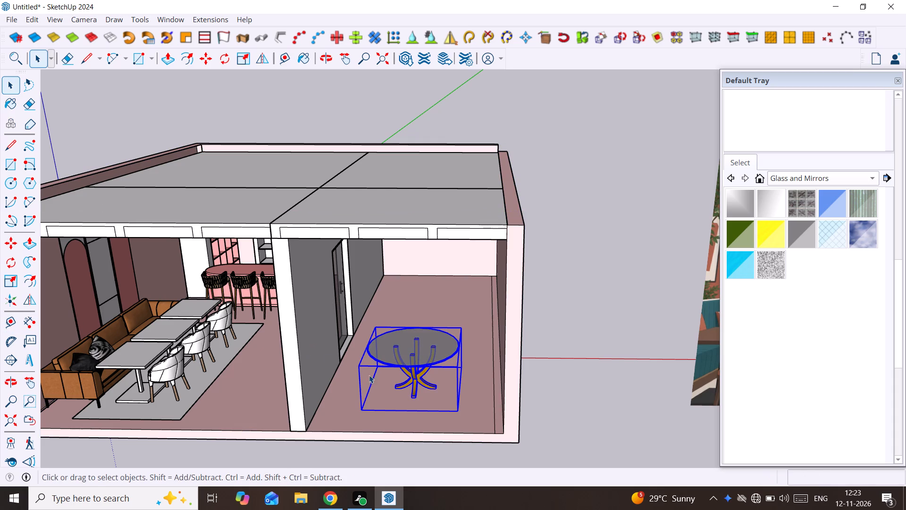
{"action": "left_click", "coordinate": [18, 316]}
{"action": "scroll", "coordinate": [368, 436], "scroll_direction": "up", "scroll_amount": 4}
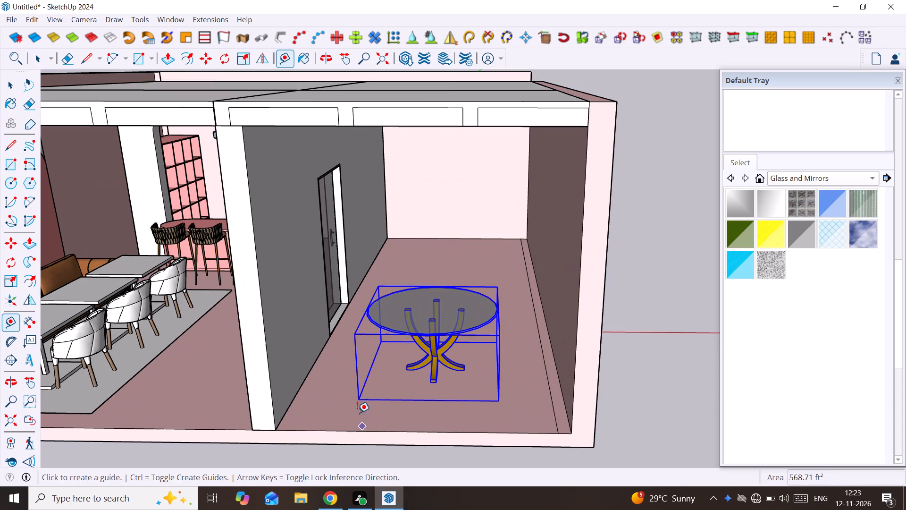
{"action": "left_click", "coordinate": [368, 380]}
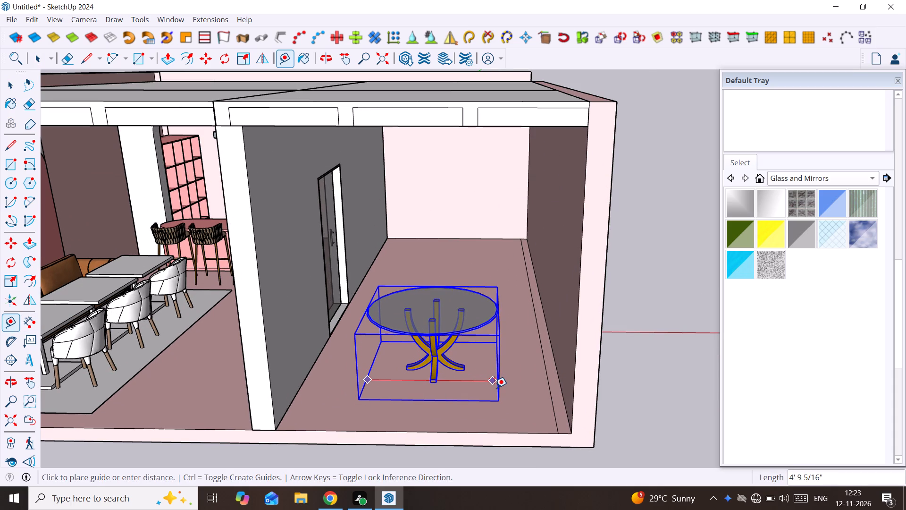
{"action": "scroll", "coordinate": [495, 388], "scroll_direction": "up", "scroll_amount": 2}
{"action": "middle_click_drag", "start_coordinate": [497, 388], "coordinate": [533, 389]}
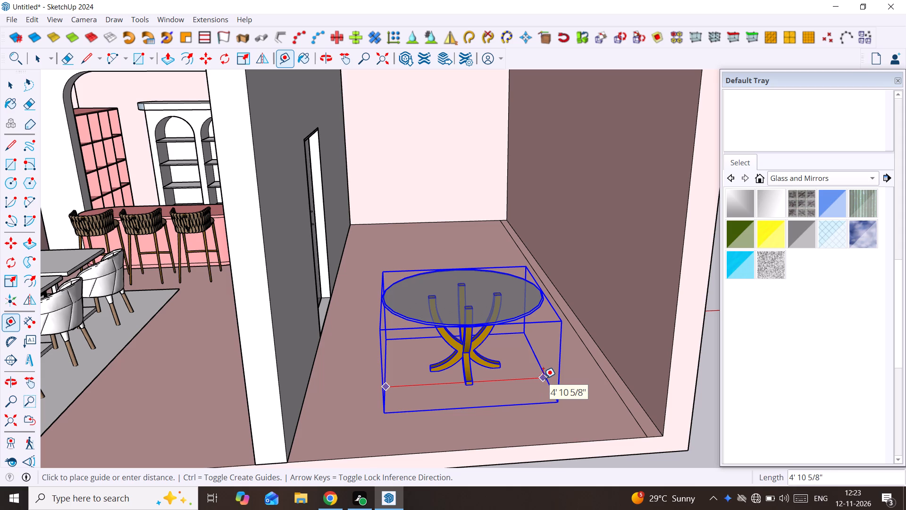
{"action": "key", "text": "space"}
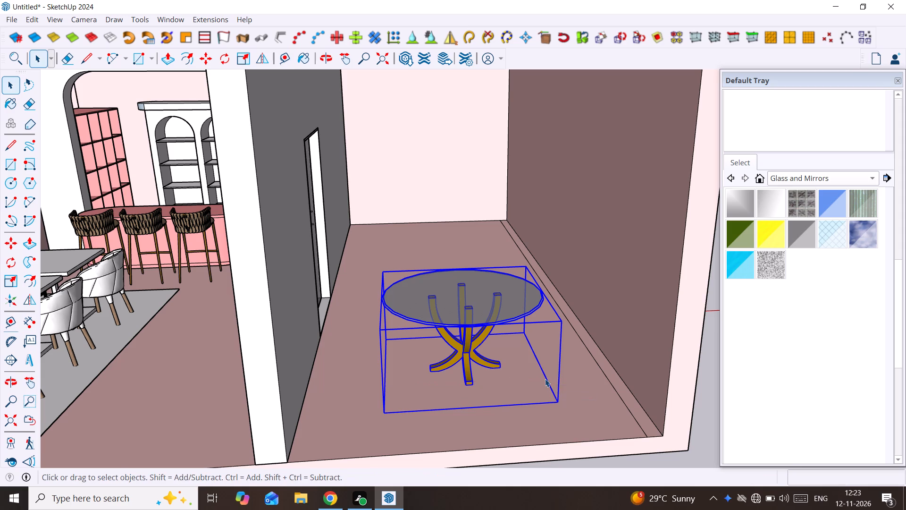
Scale the round glass table down uniformly about its opposite corner.
{"action": "scroll", "coordinate": [544, 379], "scroll_direction": "down", "scroll_amount": 9}
{"action": "middle_click_drag", "start_coordinate": [522, 377], "coordinate": [464, 367]}
{"action": "scroll", "coordinate": [464, 367], "scroll_direction": "down", "scroll_amount": 4}
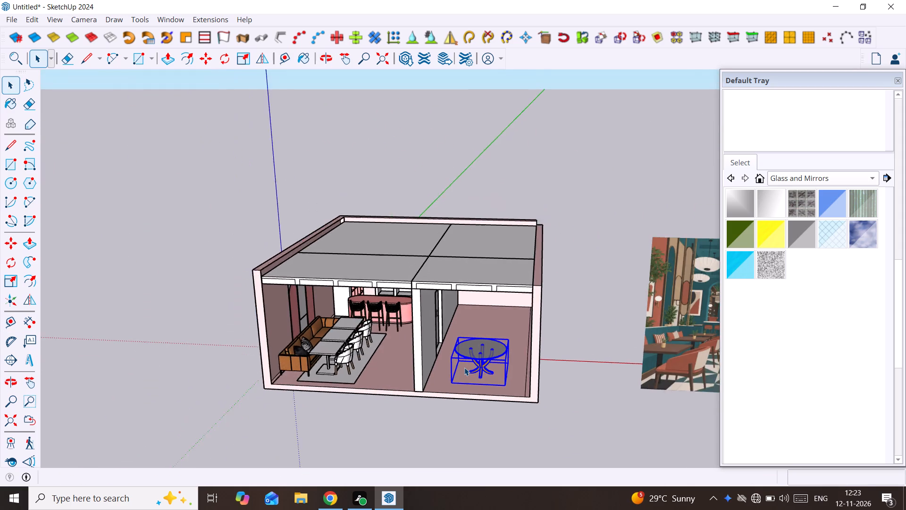
{"action": "key", "text": "s"}
{"action": "scroll", "coordinate": [500, 356], "scroll_direction": "up", "scroll_amount": 1}
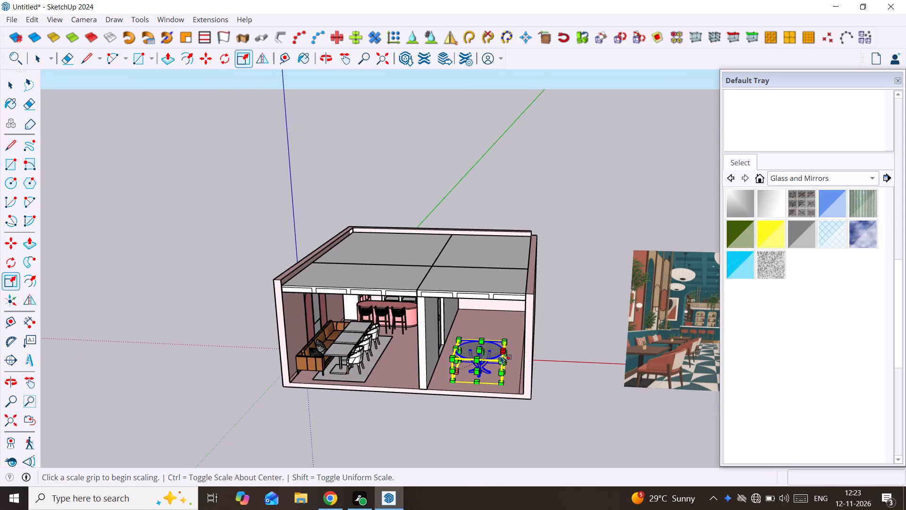
{"action": "scroll", "coordinate": [500, 356], "scroll_direction": "up", "scroll_amount": 9}
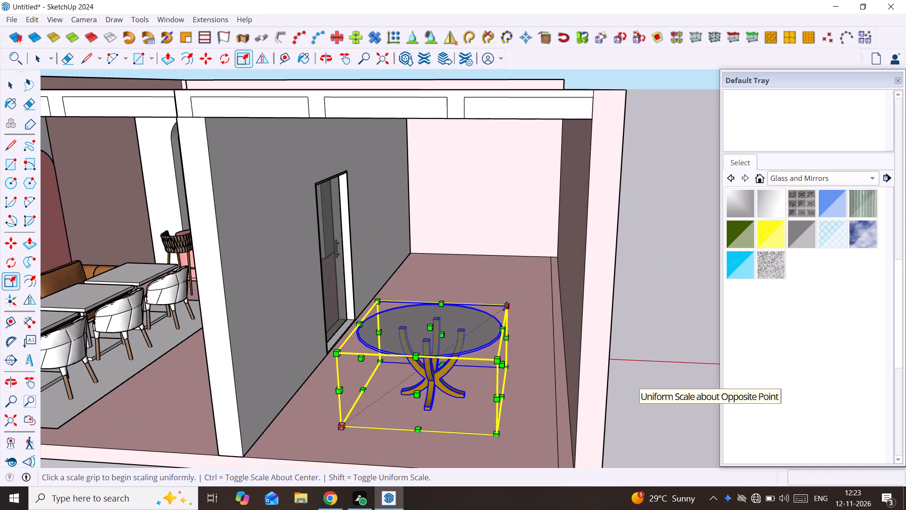
{"action": "left_click_drag", "start_coordinate": [505, 306], "coordinate": [484, 336]}
{"action": "key", "text": "space"}
{"action": "scroll", "coordinate": [439, 376], "scroll_direction": "up", "scroll_amount": 3}
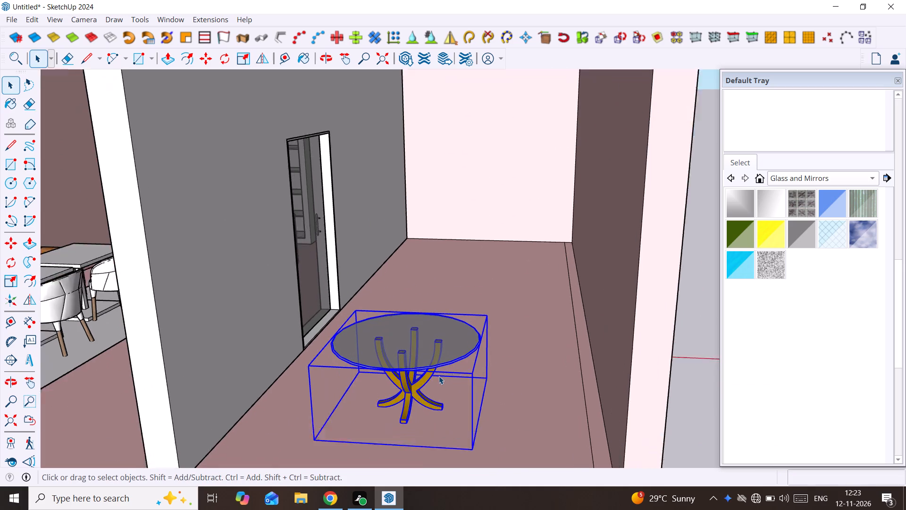
Import the chair model skpEE0F from Downloads and place it on the floor between the partition wall and the round glass table.
{"action": "middle_click_drag", "start_coordinate": [439, 376], "coordinate": [459, 390]}
{"action": "scroll", "coordinate": [459, 390], "scroll_direction": "down", "scroll_amount": 3}
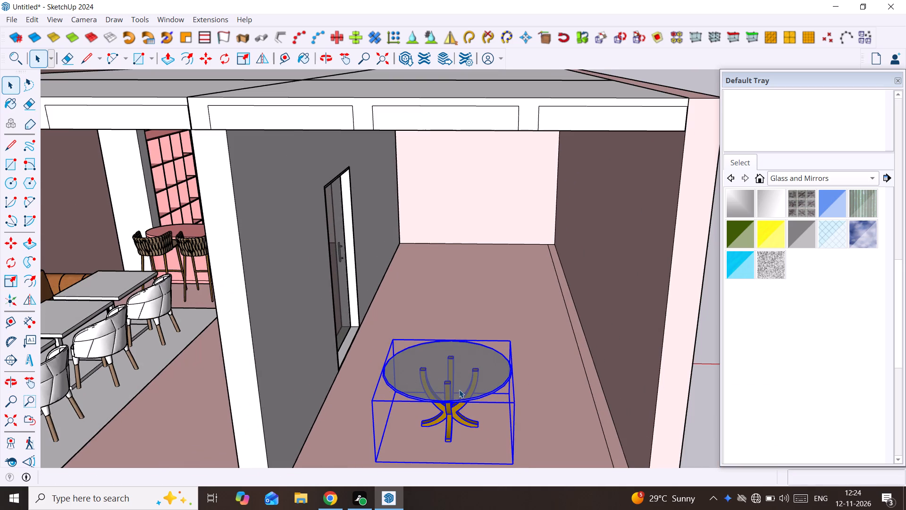
{"action": "middle_click_drag", "start_coordinate": [457, 390], "coordinate": [442, 332], "text": "shift"}
{"action": "middle_click_drag", "start_coordinate": [445, 340], "coordinate": [451, 368]}
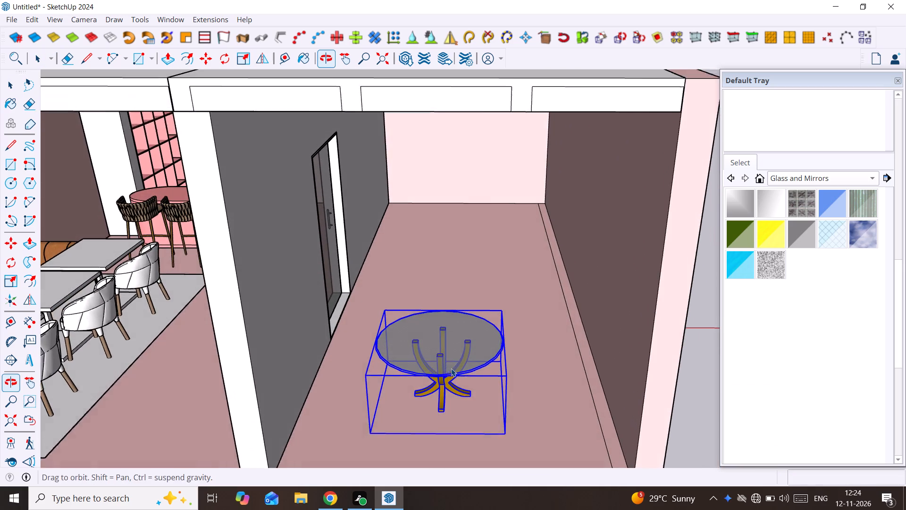
{"action": "middle_click_drag", "start_coordinate": [451, 368], "coordinate": [451, 367]}
{"action": "scroll", "coordinate": [452, 369], "scroll_direction": "down", "scroll_amount": 4}
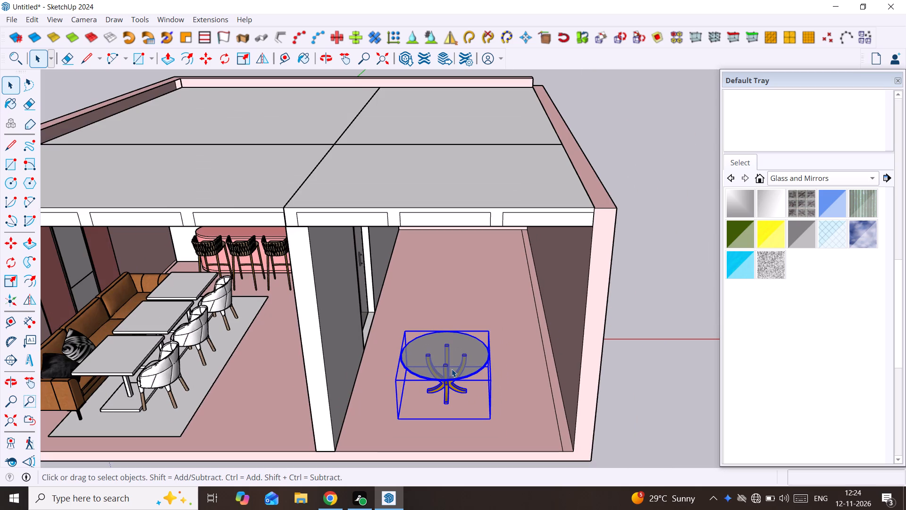
{"action": "scroll", "coordinate": [452, 369], "scroll_direction": "down", "scroll_amount": 4}
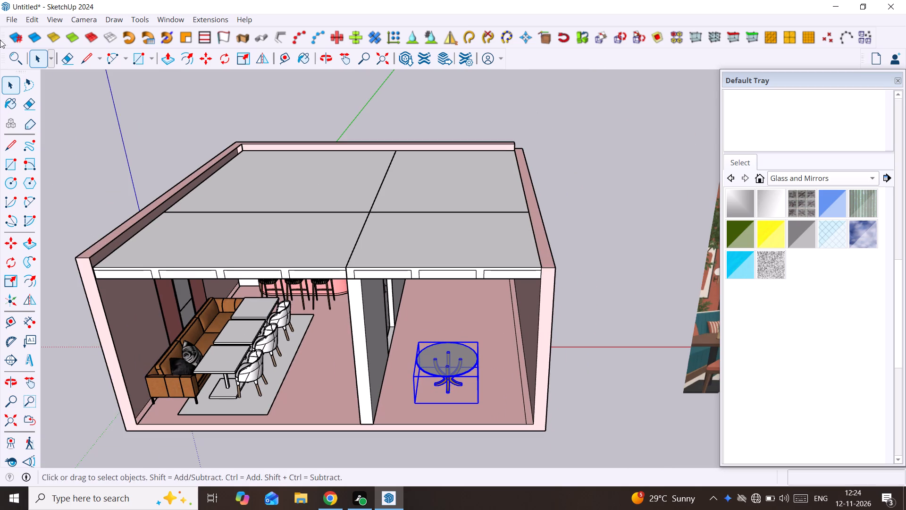
{"action": "left_click", "coordinate": [8, 20]}
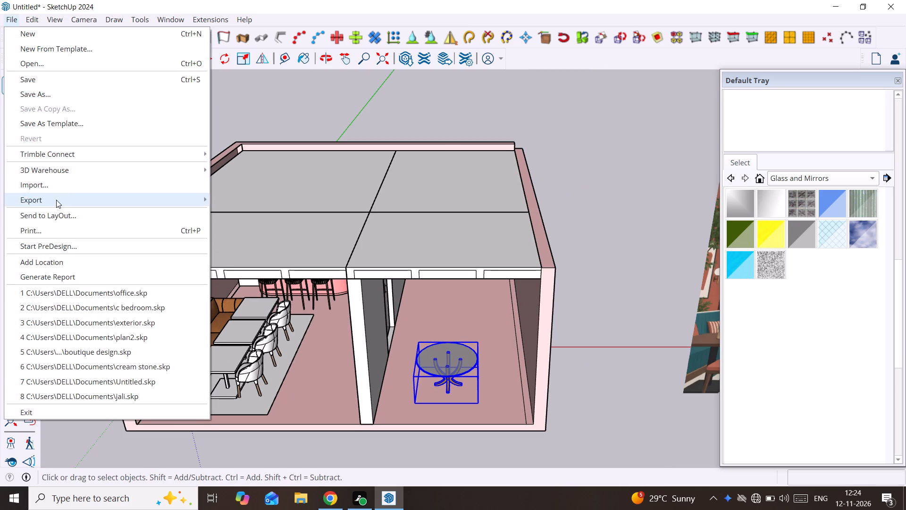
{"action": "left_click", "coordinate": [68, 181]}
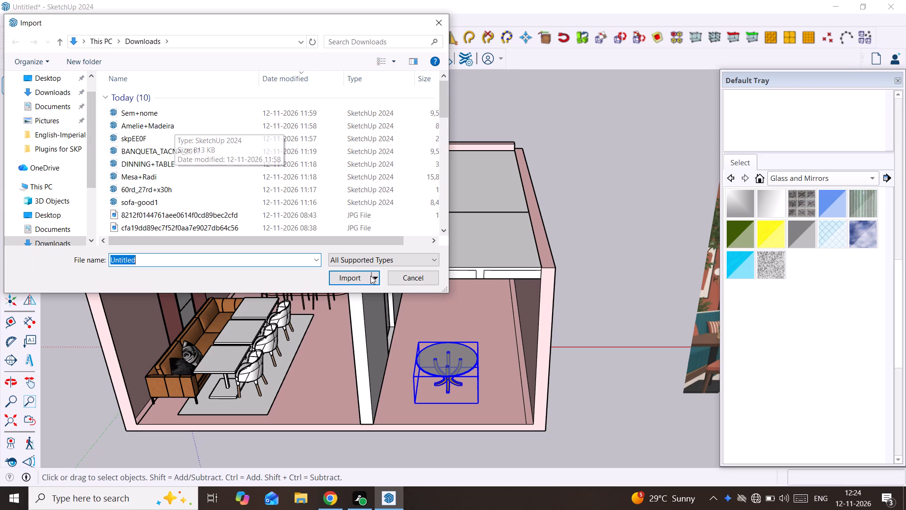
{"action": "left_click", "coordinate": [248, 134]}
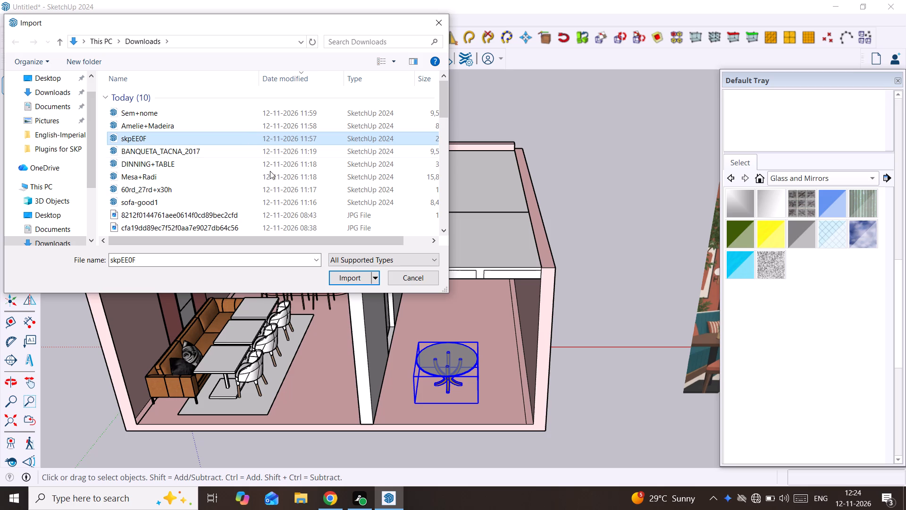
{"action": "left_click", "coordinate": [349, 272]}
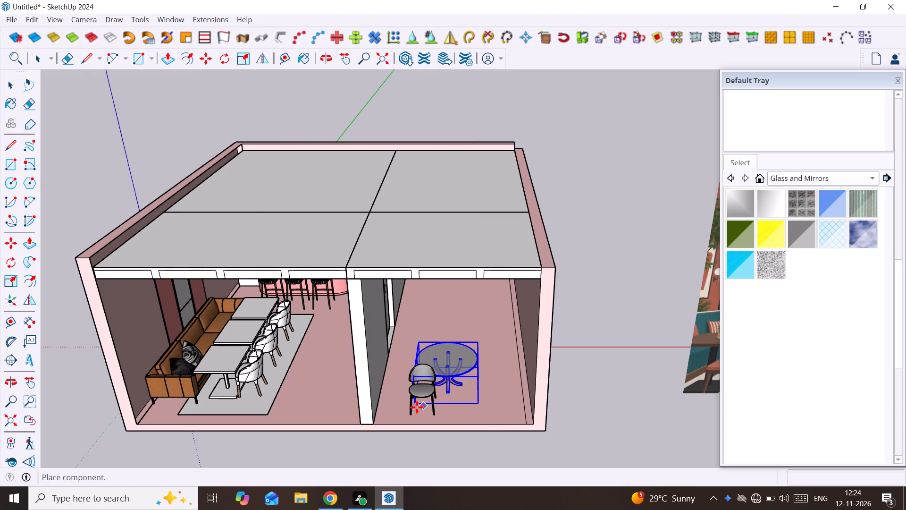
{"action": "left_click", "coordinate": [394, 407]}
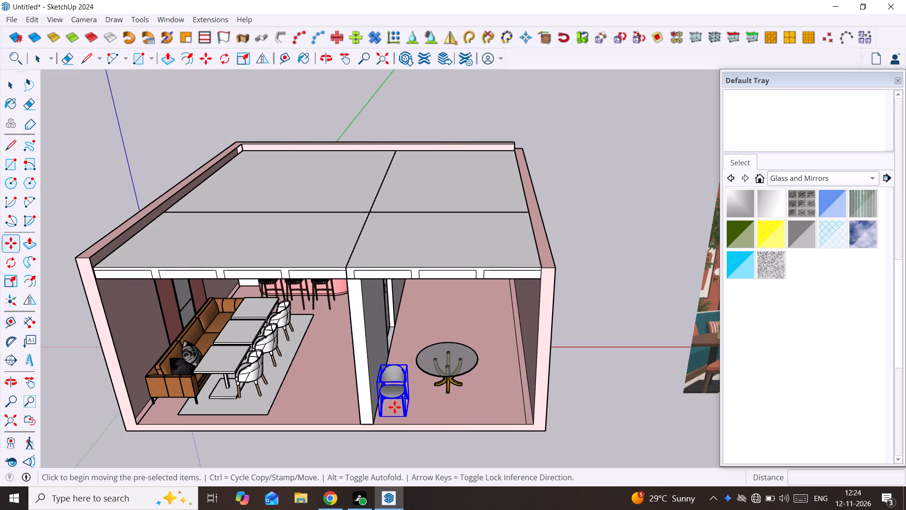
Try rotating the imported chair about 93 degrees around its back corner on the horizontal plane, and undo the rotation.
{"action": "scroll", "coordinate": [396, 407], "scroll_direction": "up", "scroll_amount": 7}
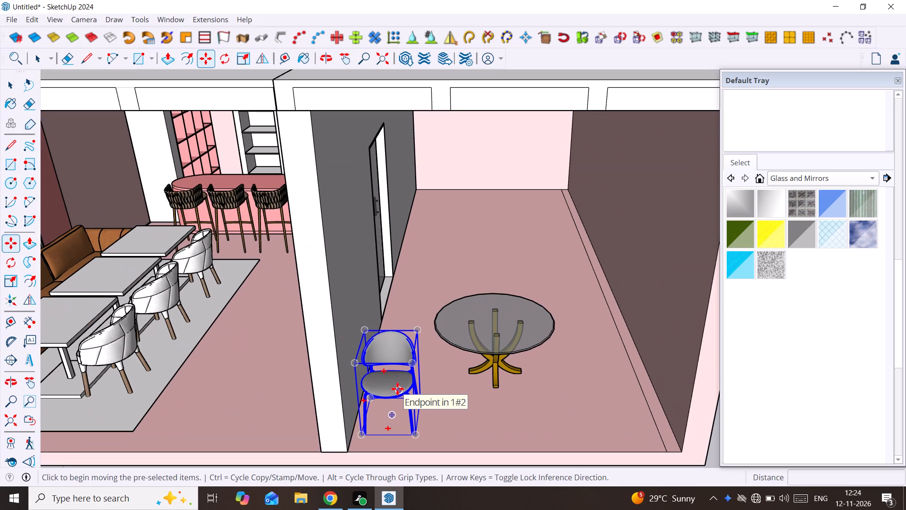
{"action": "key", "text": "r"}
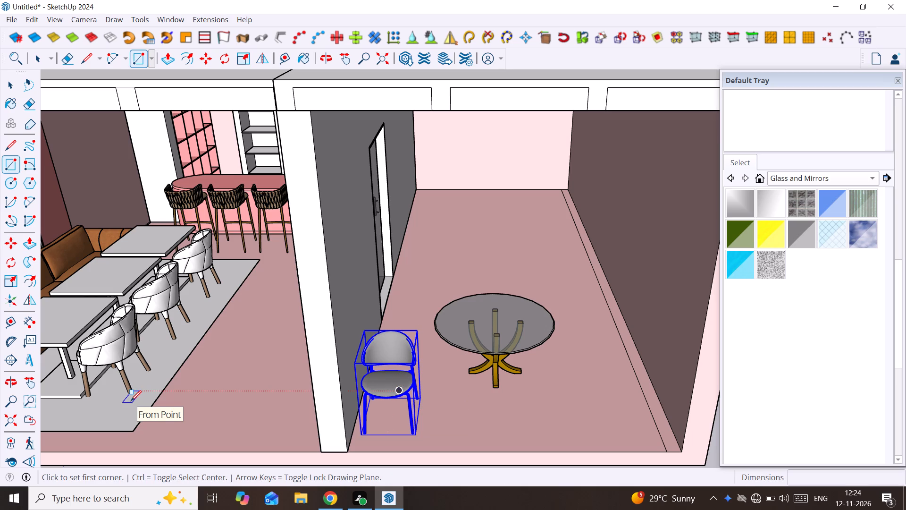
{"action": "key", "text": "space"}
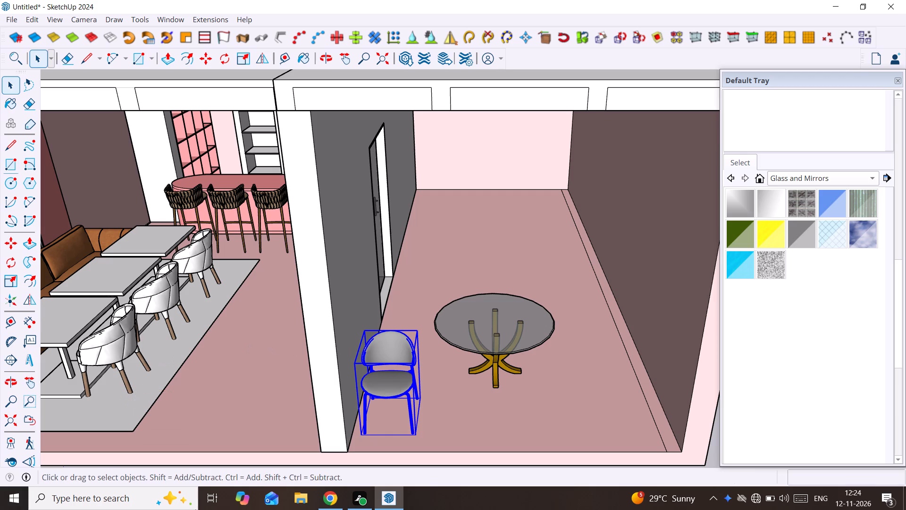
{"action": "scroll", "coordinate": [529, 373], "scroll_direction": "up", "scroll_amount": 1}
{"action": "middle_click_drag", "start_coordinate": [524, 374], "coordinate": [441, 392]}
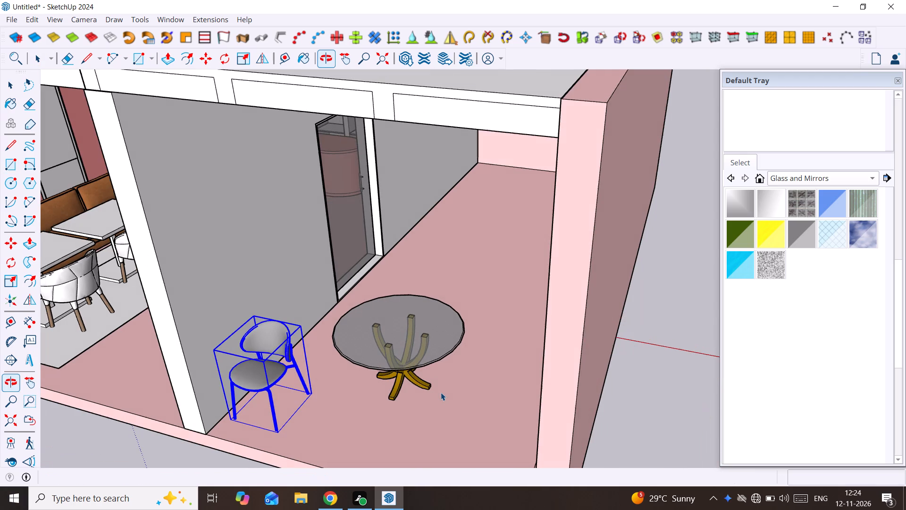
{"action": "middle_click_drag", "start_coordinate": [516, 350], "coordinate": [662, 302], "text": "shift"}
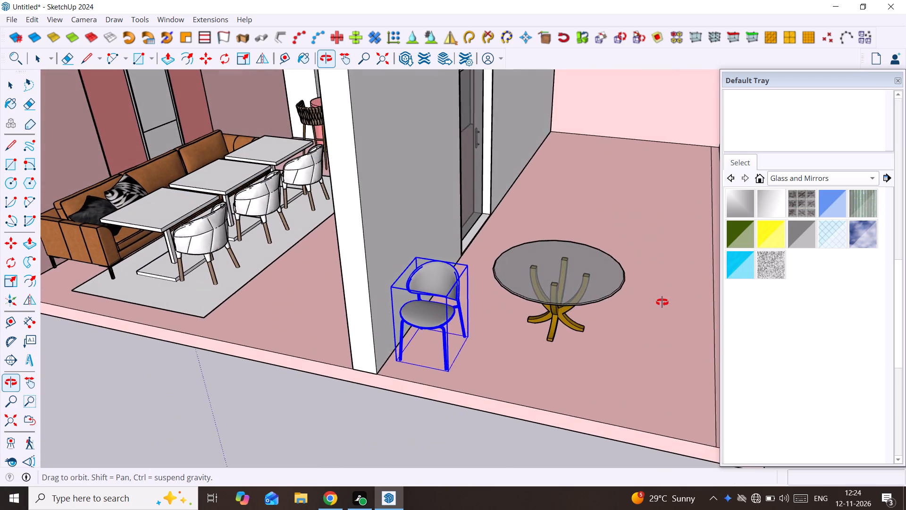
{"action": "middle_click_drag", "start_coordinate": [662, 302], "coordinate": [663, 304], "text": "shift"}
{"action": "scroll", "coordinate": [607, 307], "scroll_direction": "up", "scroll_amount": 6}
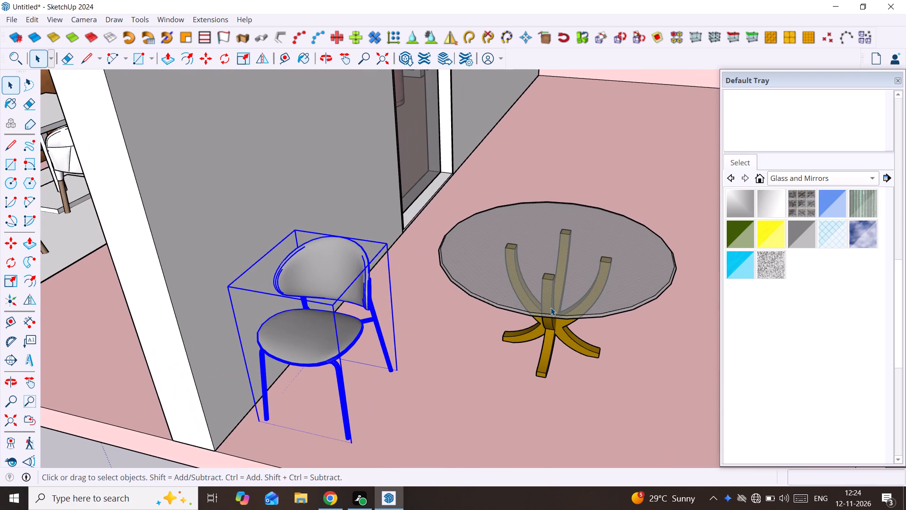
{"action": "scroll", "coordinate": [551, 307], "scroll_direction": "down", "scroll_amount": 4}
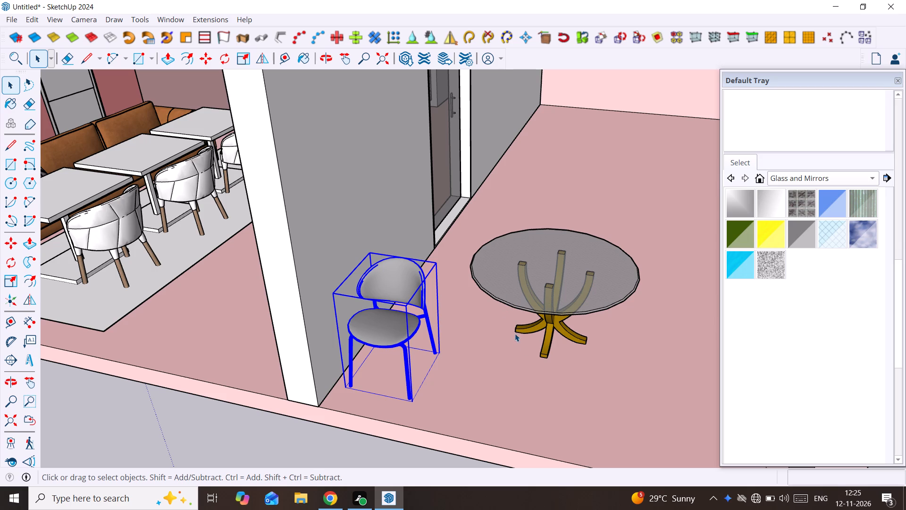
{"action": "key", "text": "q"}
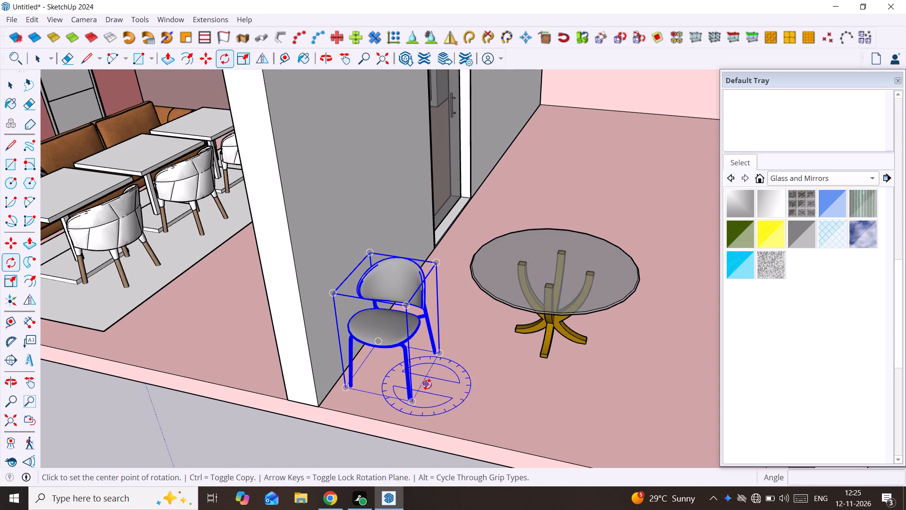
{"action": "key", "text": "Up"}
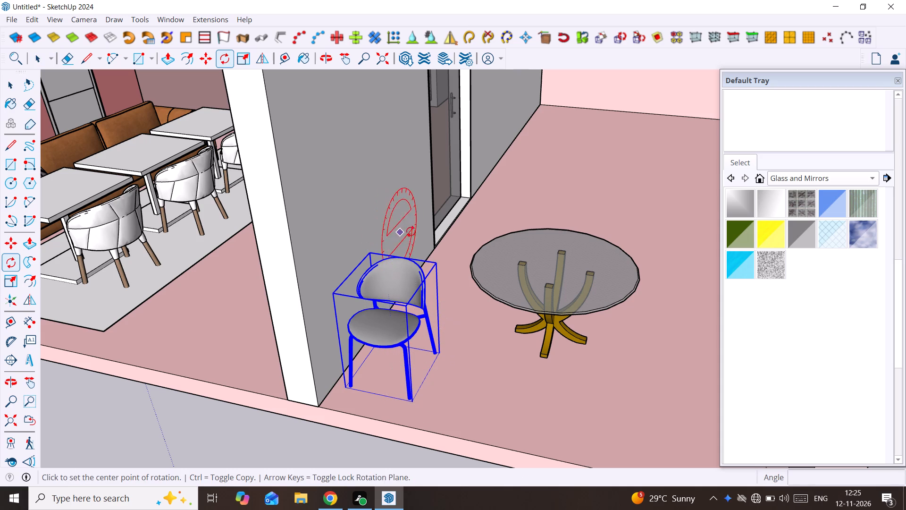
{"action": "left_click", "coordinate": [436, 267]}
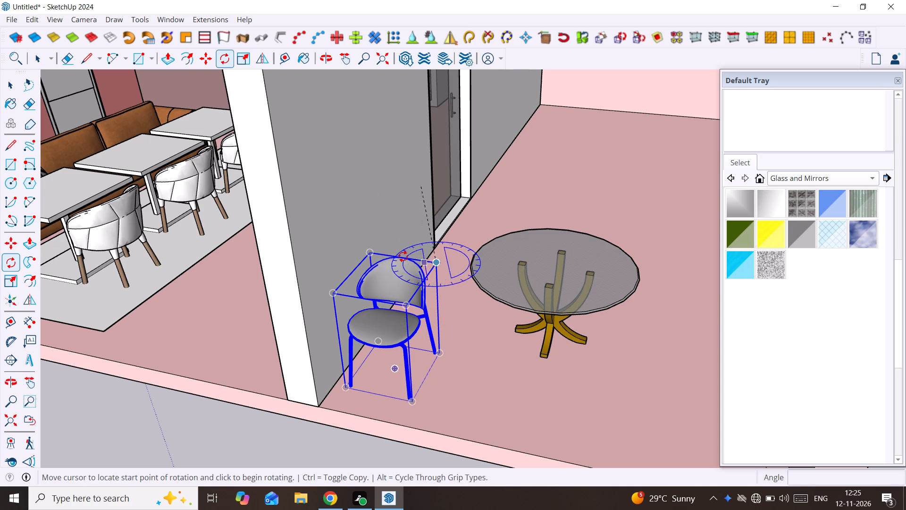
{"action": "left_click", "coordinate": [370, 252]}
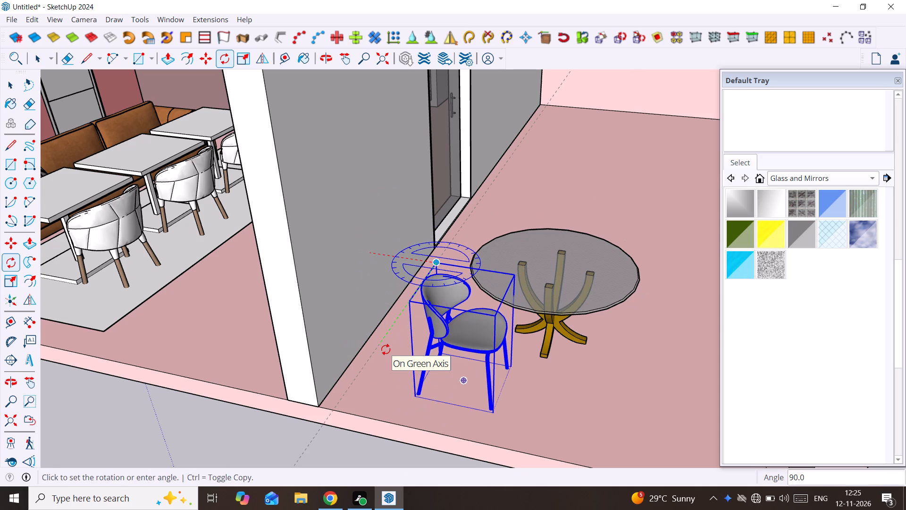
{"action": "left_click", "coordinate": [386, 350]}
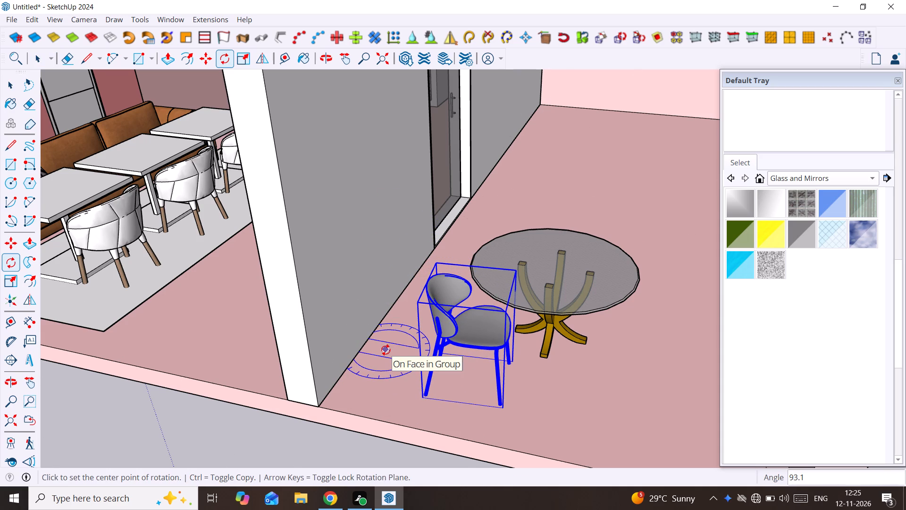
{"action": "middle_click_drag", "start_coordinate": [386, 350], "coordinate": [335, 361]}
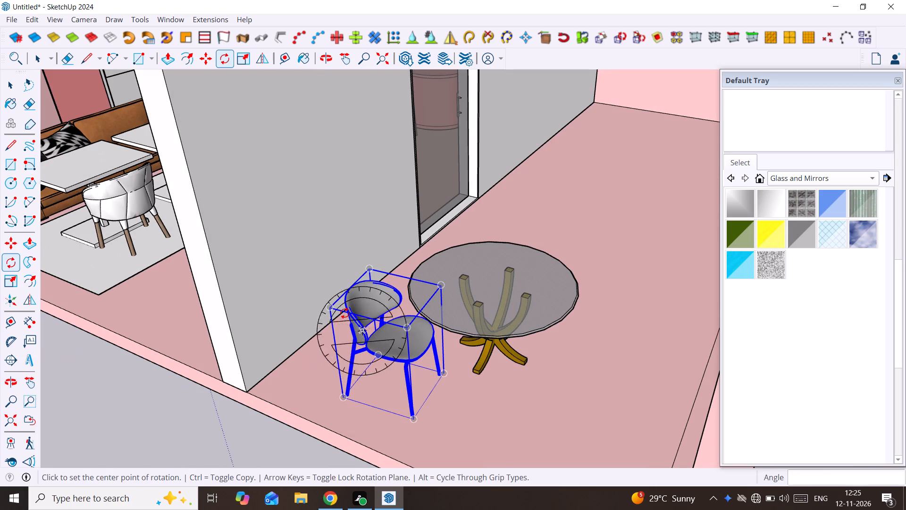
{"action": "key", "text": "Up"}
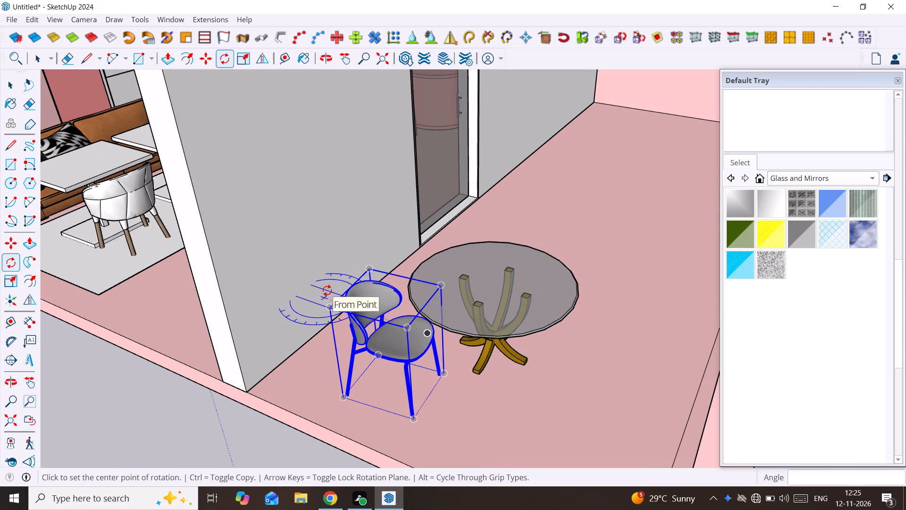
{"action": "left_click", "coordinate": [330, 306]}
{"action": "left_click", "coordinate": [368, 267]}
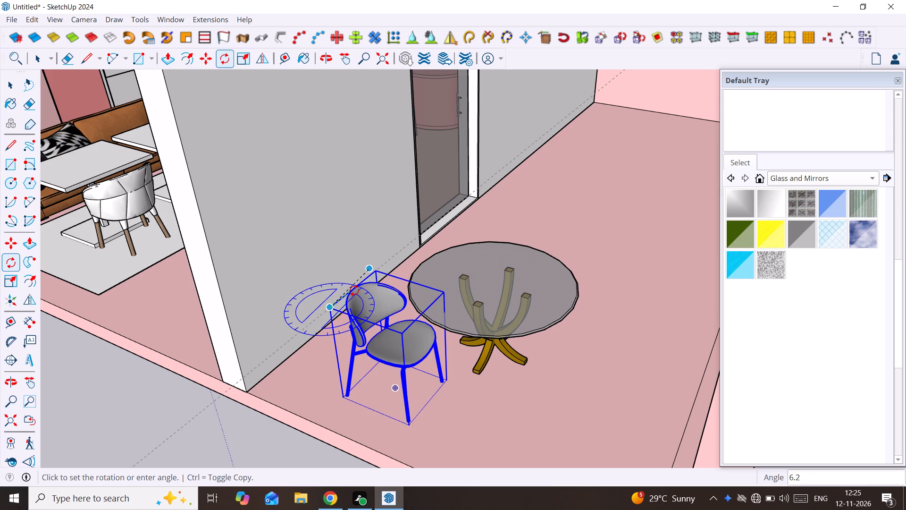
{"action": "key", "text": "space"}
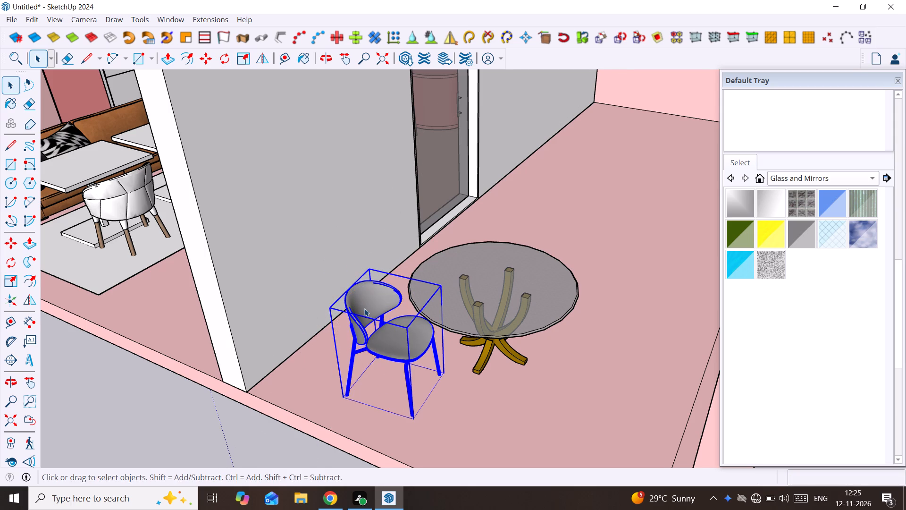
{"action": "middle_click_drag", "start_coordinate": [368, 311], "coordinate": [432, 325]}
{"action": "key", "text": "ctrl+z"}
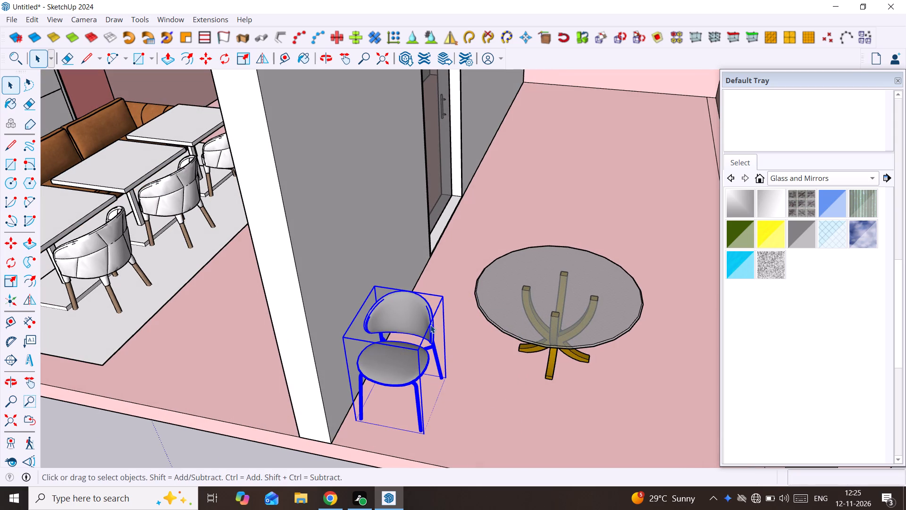
Rotate the imported chair 90 degrees about the vertical axis at its back corner so it faces the round glass table.
{"action": "key", "text": "q"}
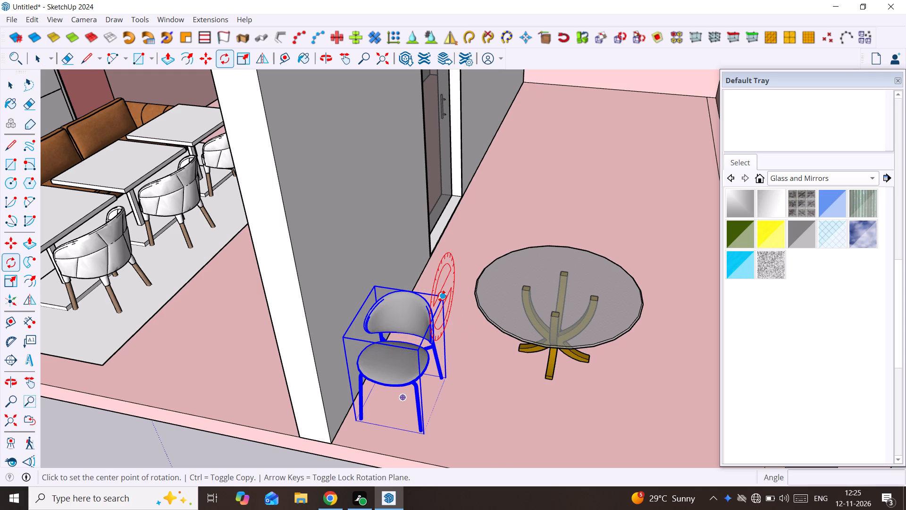
{"action": "key", "text": "Up"}
{"action": "left_click", "coordinate": [441, 297]}
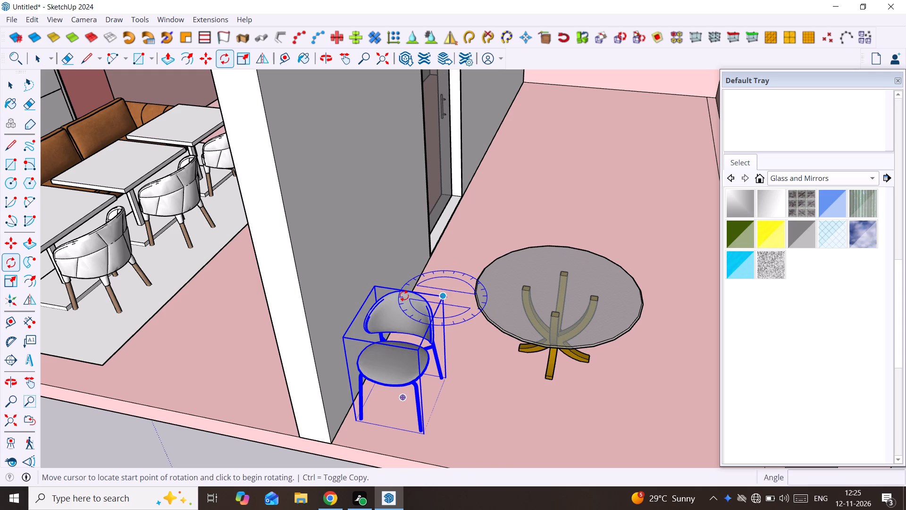
{"action": "left_click", "coordinate": [373, 286]}
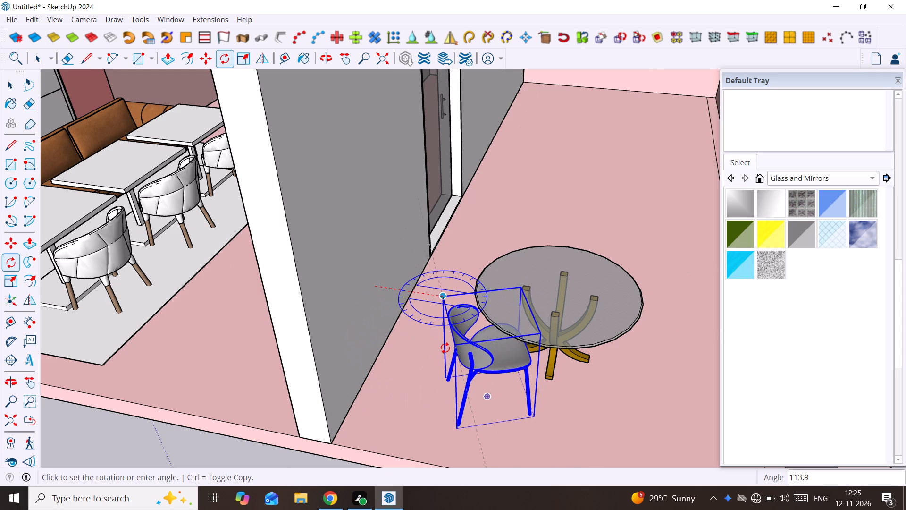
{"action": "left_click", "coordinate": [418, 359]}
{"action": "key", "text": "space"}
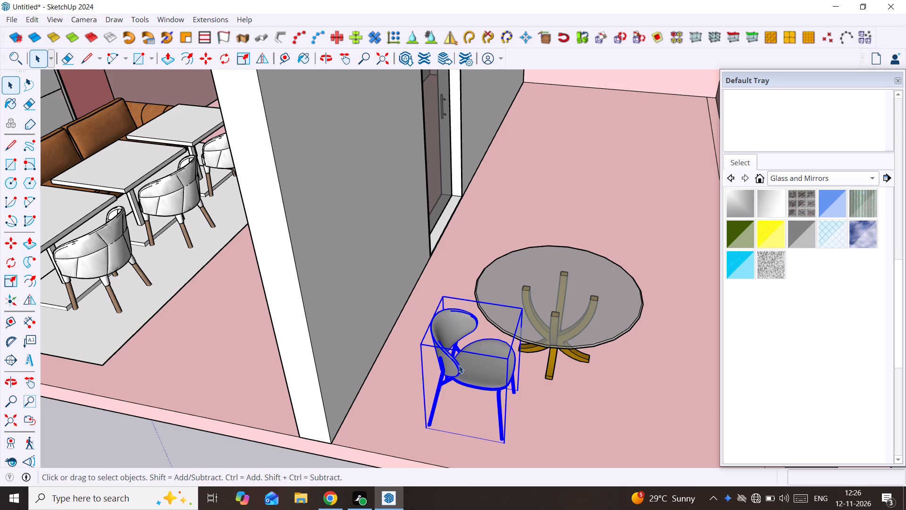
Move the chair about 2' 6" across the floor so its seat tucks under the edge of the round glass table.
{"action": "key", "text": "m"}
{"action": "left_click", "coordinate": [507, 448]}
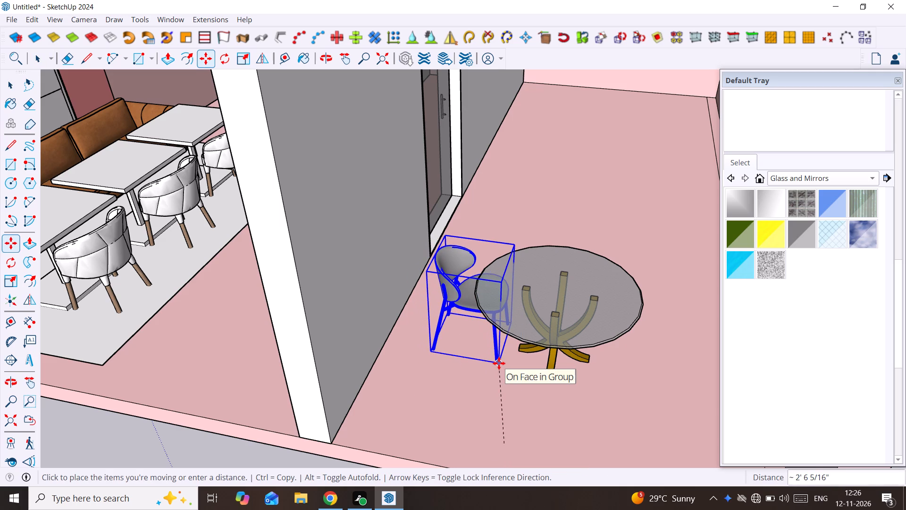
{"action": "left_click", "coordinate": [499, 363]}
Create a mirrored copy of the chair across the round glass table, with the flip plane offset about 3' 8" from the original.
{"action": "scroll", "coordinate": [499, 364], "scroll_direction": "up", "scroll_amount": 1}
{"action": "middle_click_drag", "start_coordinate": [499, 364], "coordinate": [469, 367]}
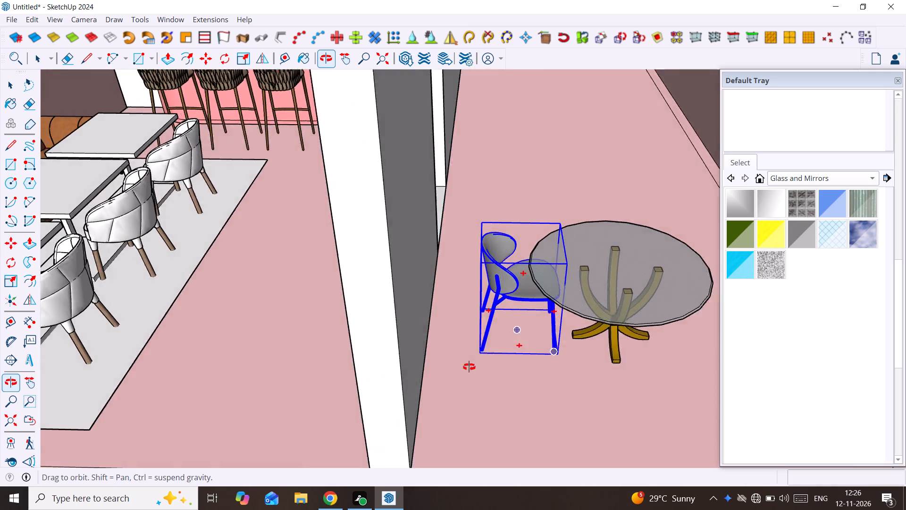
{"action": "middle_click_drag", "start_coordinate": [469, 367], "coordinate": [466, 366]}
{"action": "scroll", "coordinate": [466, 366], "scroll_direction": "down", "scroll_amount": 9}
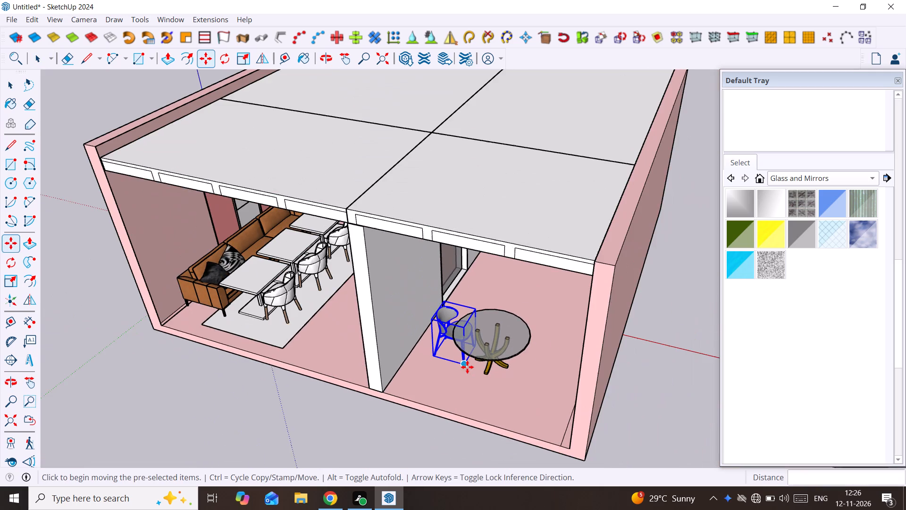
{"action": "middle_click_drag", "start_coordinate": [470, 367], "coordinate": [495, 355]}
{"action": "scroll", "coordinate": [446, 318], "scroll_direction": "up", "scroll_amount": 6}
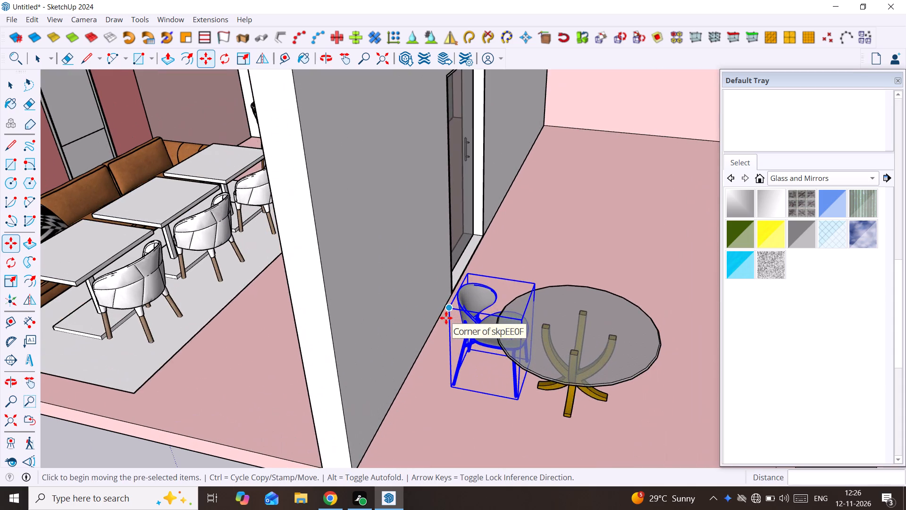
{"action": "middle_click_drag", "start_coordinate": [446, 318], "coordinate": [450, 317]}
{"action": "left_click", "coordinate": [25, 305]}
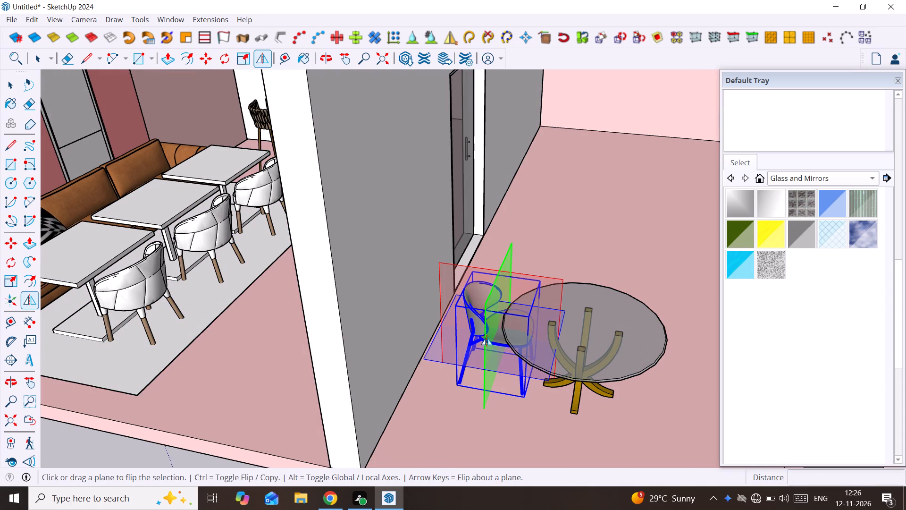
{"action": "left_click_drag", "start_coordinate": [490, 338], "coordinate": [646, 352]}
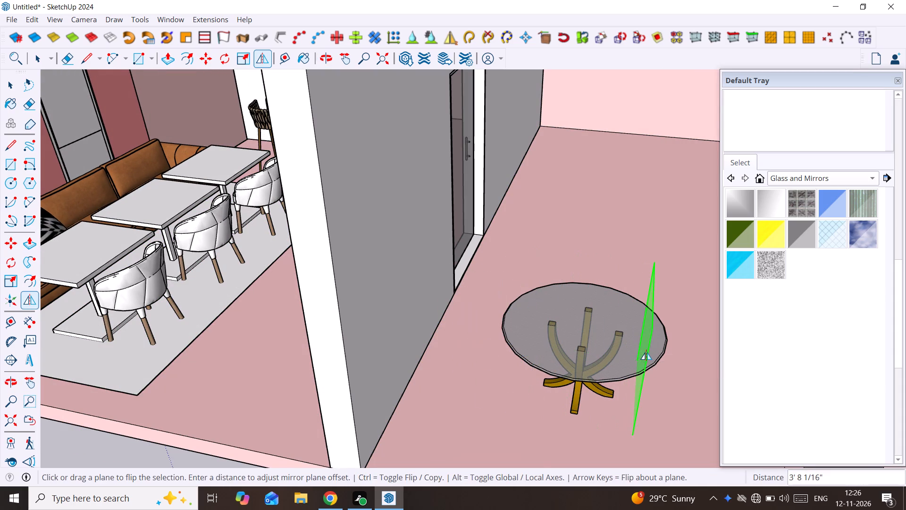
{"action": "scroll", "coordinate": [644, 352], "scroll_direction": "down", "scroll_amount": 12}
{"action": "middle_click_drag", "start_coordinate": [641, 352], "coordinate": [554, 341]}
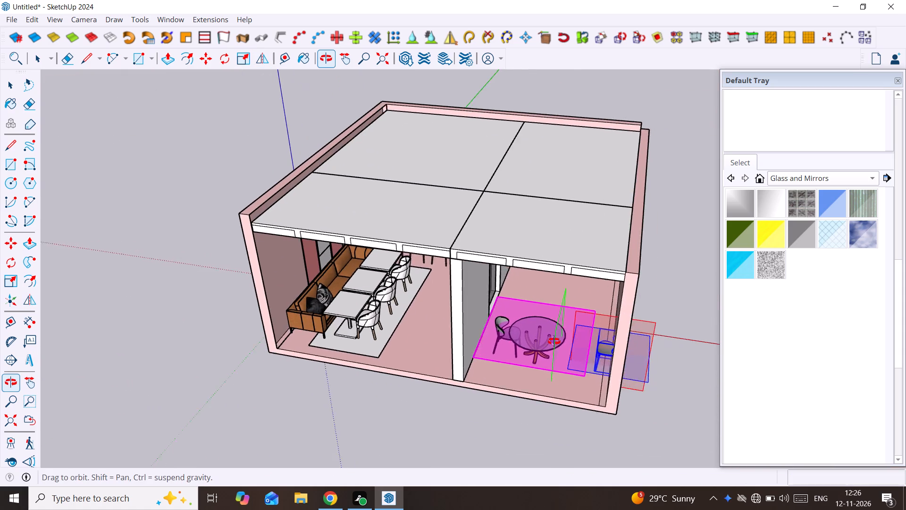
{"action": "middle_click_drag", "start_coordinate": [554, 341], "coordinate": [573, 341]}
{"action": "key", "text": "space"}
Move the mirrored chair about 3' 5" along the red axis so its seat tucks under the table's far edge.
{"action": "scroll", "coordinate": [610, 356], "scroll_direction": "up", "scroll_amount": 3}
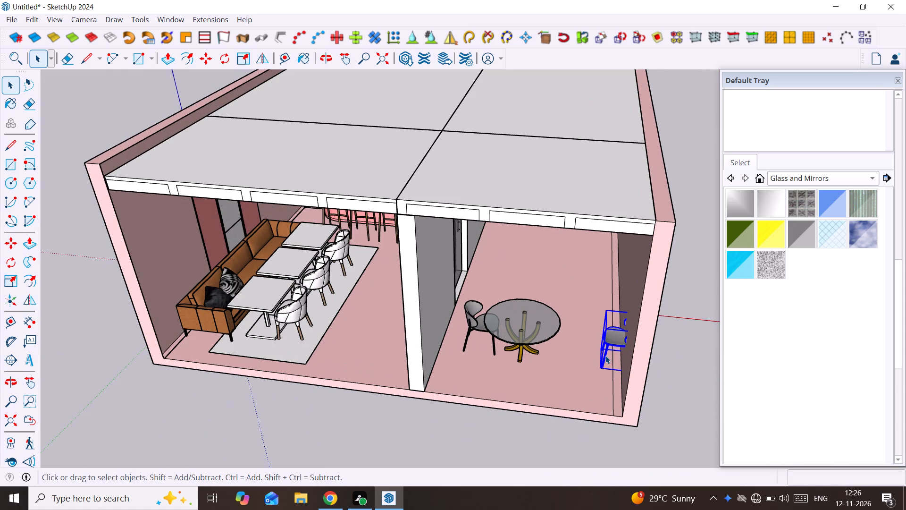
{"action": "key", "text": "m"}
{"action": "scroll", "coordinate": [603, 360], "scroll_direction": "up", "scroll_amount": 11}
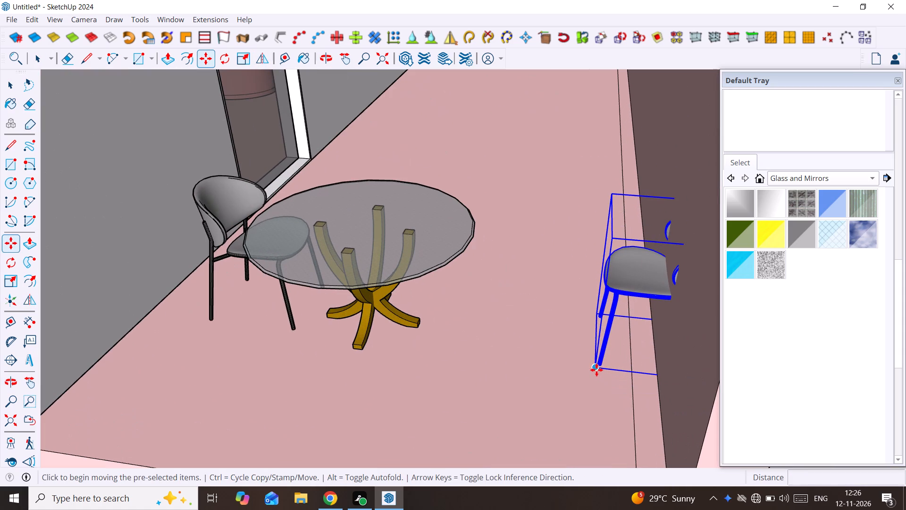
{"action": "left_click", "coordinate": [596, 370]}
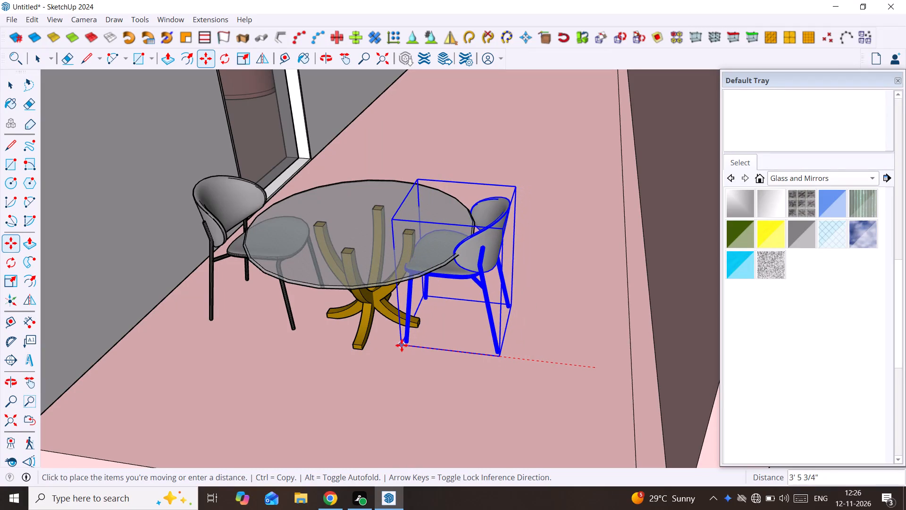
{"action": "left_click", "coordinate": [405, 347]}
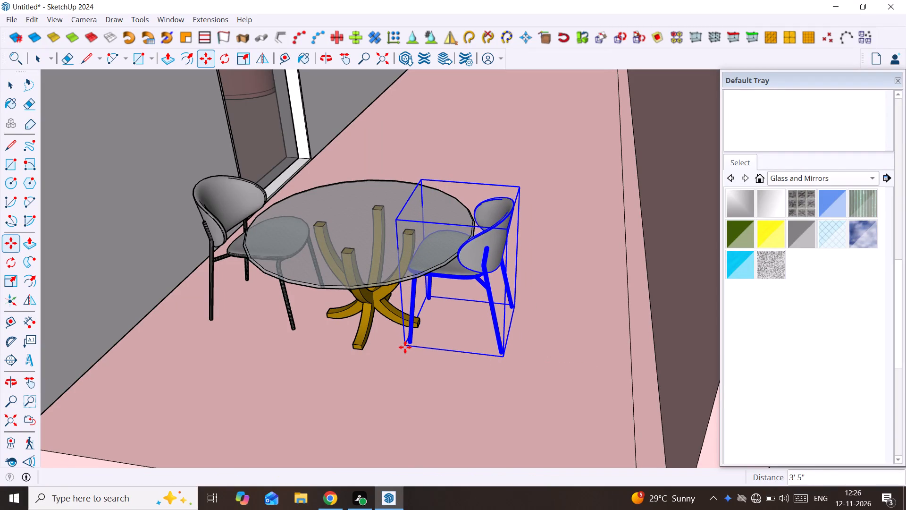
Move the original chair beside the partition wall about 3 13/16" closer to the round glass table.
{"action": "middle_click_drag", "start_coordinate": [405, 347], "coordinate": [521, 349], "text": "shift"}
{"action": "key", "text": "space"}
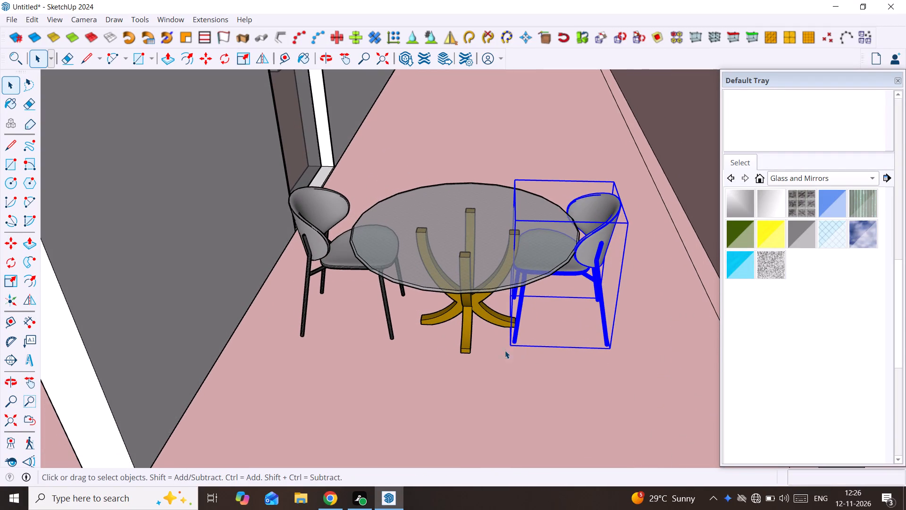
{"action": "left_click", "coordinate": [318, 262]}
{"action": "left_click", "coordinate": [317, 254]}
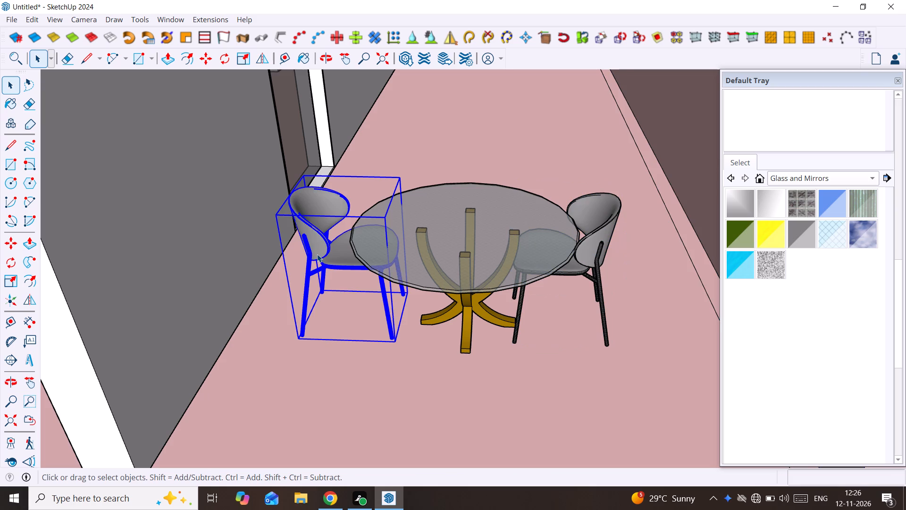
{"action": "key", "text": "m"}
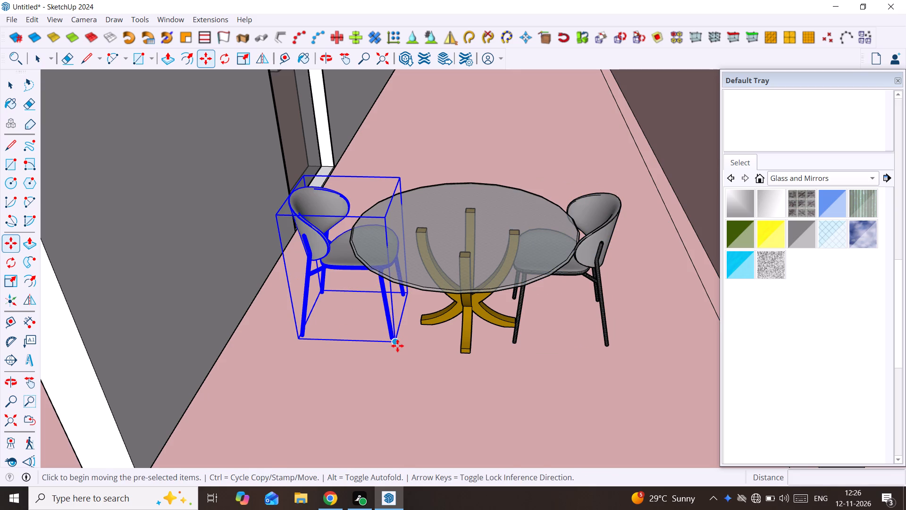
{"action": "left_click", "coordinate": [397, 346]}
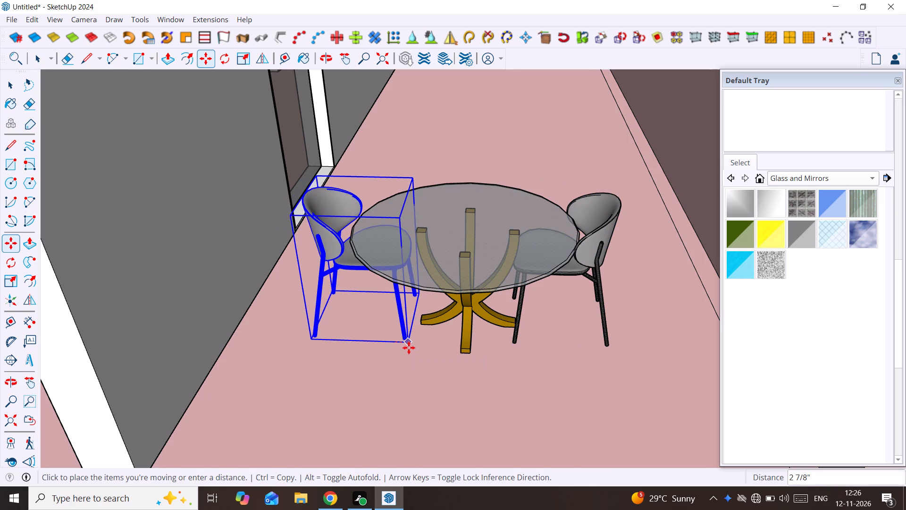
{"action": "left_click", "coordinate": [412, 348]}
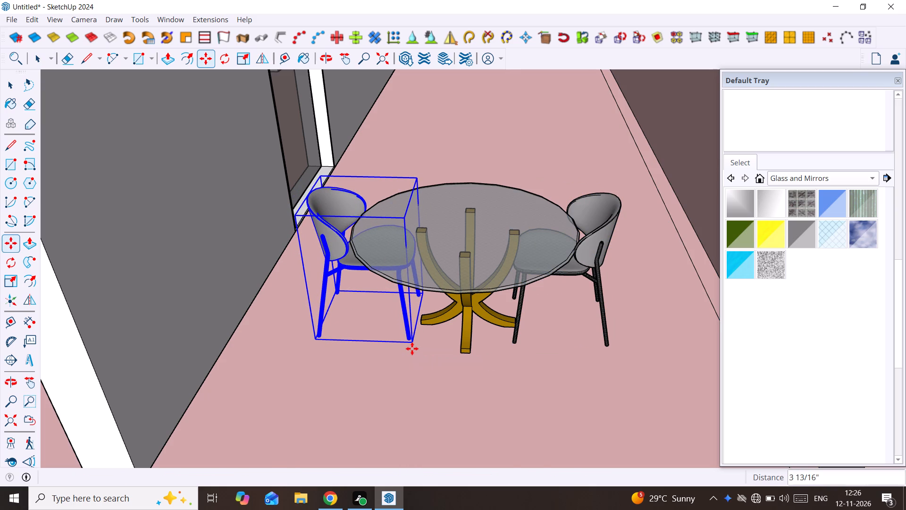
{"action": "key", "text": "space"}
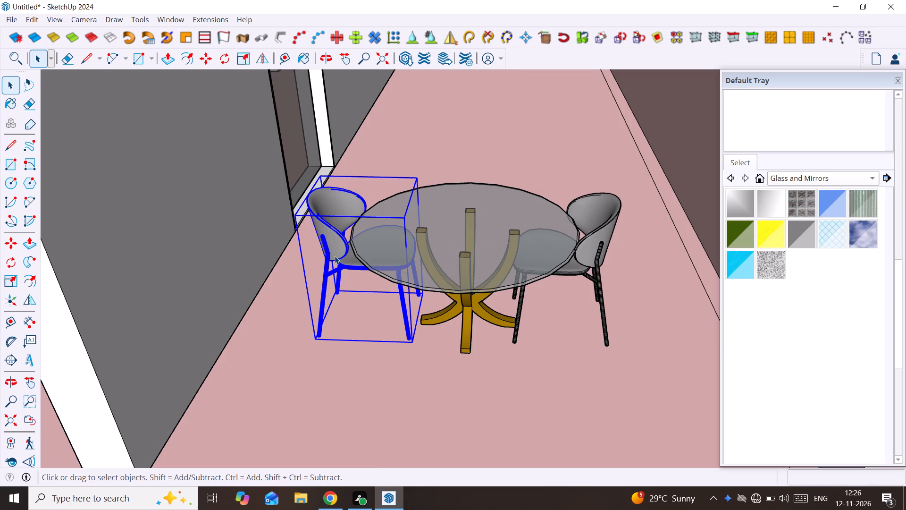
Make a copy of the chair beside the partition wall, rotated 90 degrees about the vertical axis at its back corner.
{"action": "scroll", "coordinate": [335, 256], "scroll_direction": "down", "scroll_amount": 3}
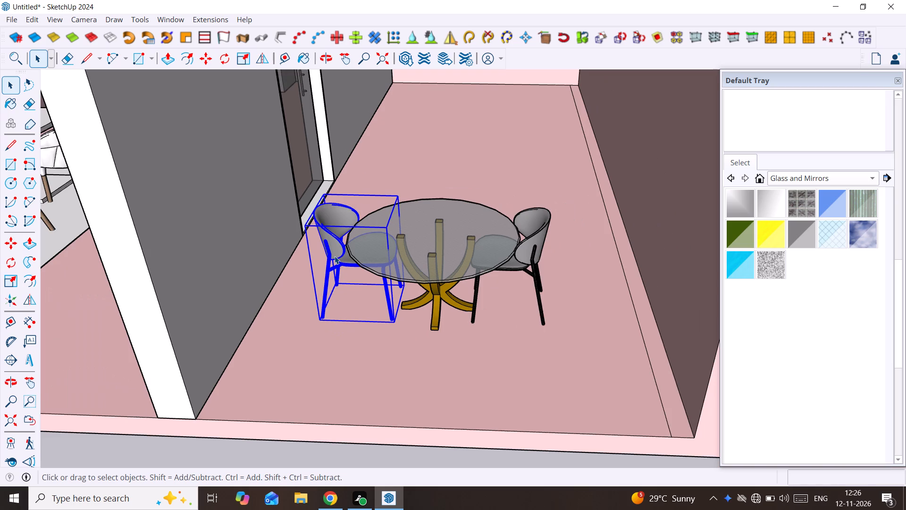
{"action": "left_click", "coordinate": [335, 256]}
{"action": "key", "text": "q"}
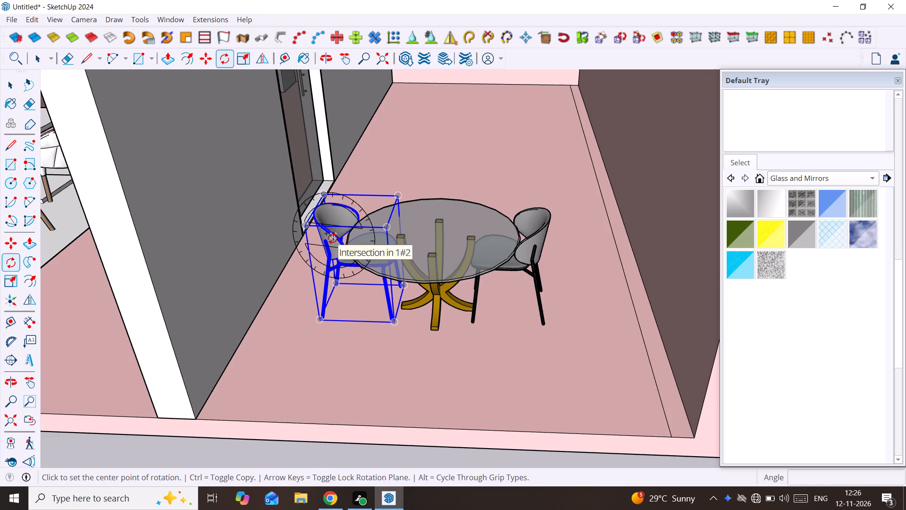
{"action": "key", "text": "Up"}
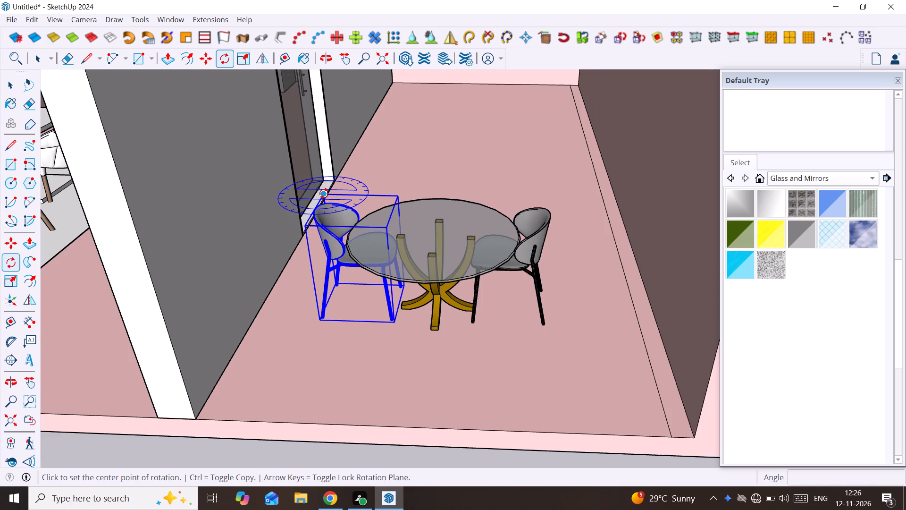
{"action": "left_click", "coordinate": [324, 194]}
{"action": "left_click", "coordinate": [305, 225]}
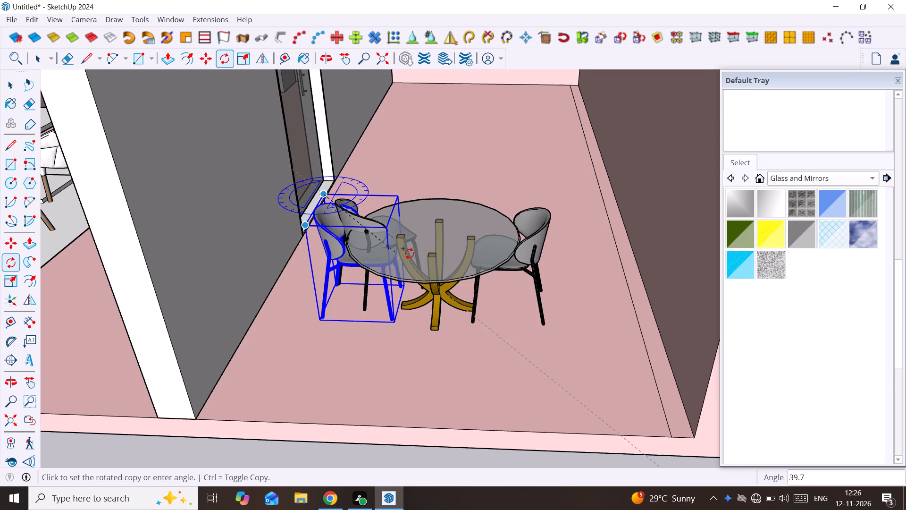
{"action": "left_click", "coordinate": [455, 198]}
{"action": "key", "text": "space"}
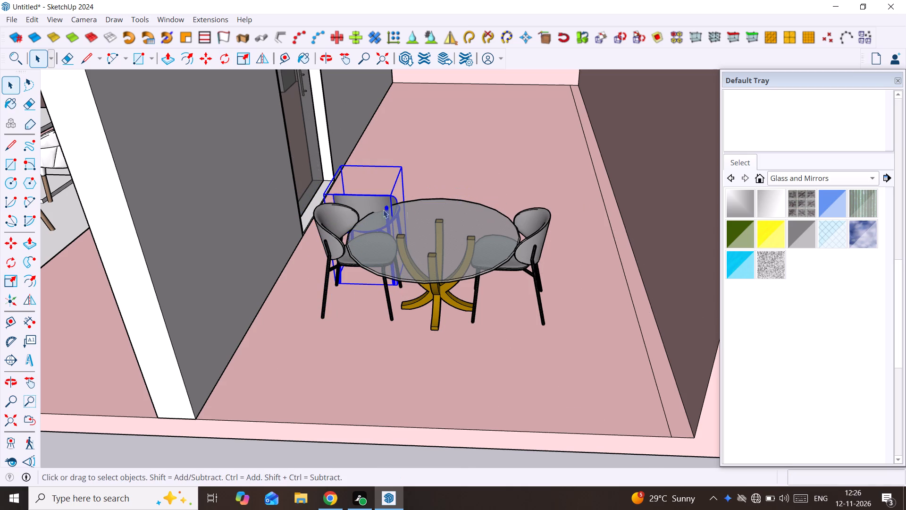
Move the rotated chair copy to the table's side nearest the room's open front, tucking its seat under the glass edge.
{"action": "key", "text": "m"}
{"action": "left_click", "coordinate": [367, 204]}
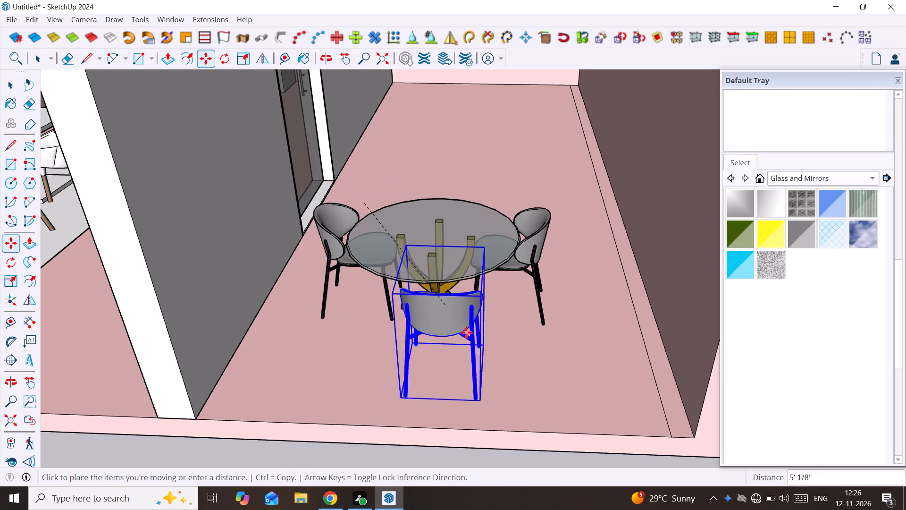
{"action": "left_click", "coordinate": [452, 310]}
{"action": "scroll", "coordinate": [428, 312], "scroll_direction": "up", "scroll_amount": 1}
{"action": "middle_click_drag", "start_coordinate": [428, 312], "coordinate": [560, 341]}
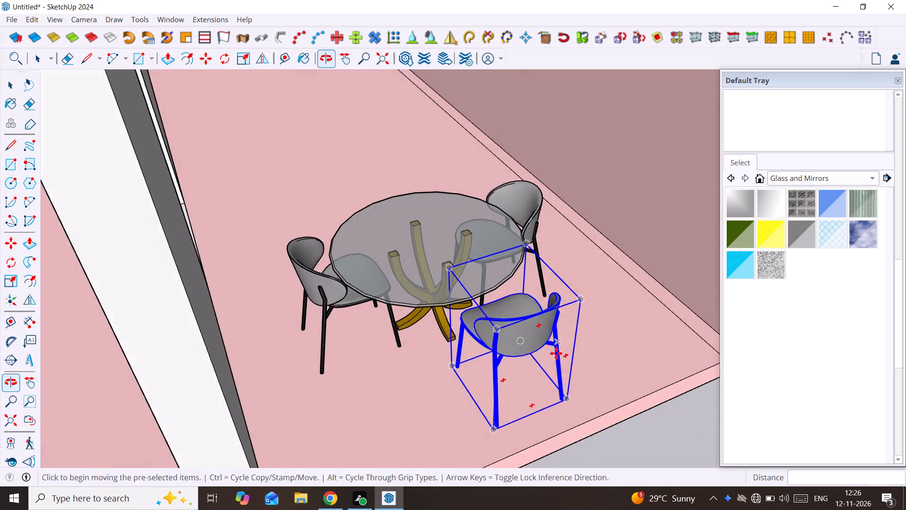
{"action": "scroll", "coordinate": [479, 384], "scroll_direction": "up", "scroll_amount": 3}
{"action": "left_click", "coordinate": [442, 359]}
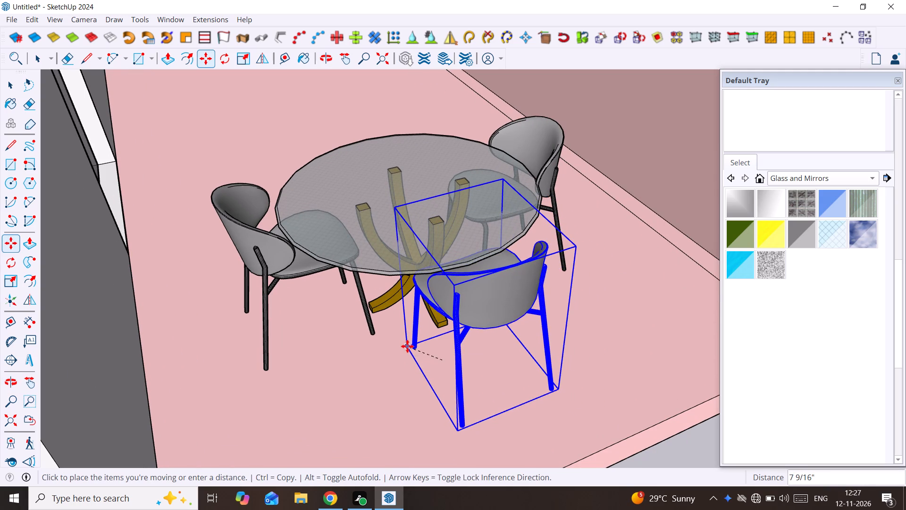
{"action": "left_click", "coordinate": [406, 342]}
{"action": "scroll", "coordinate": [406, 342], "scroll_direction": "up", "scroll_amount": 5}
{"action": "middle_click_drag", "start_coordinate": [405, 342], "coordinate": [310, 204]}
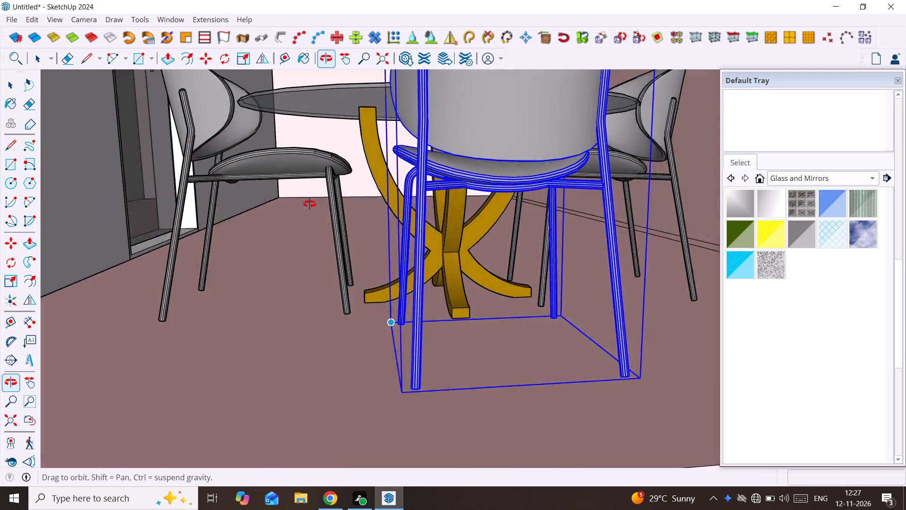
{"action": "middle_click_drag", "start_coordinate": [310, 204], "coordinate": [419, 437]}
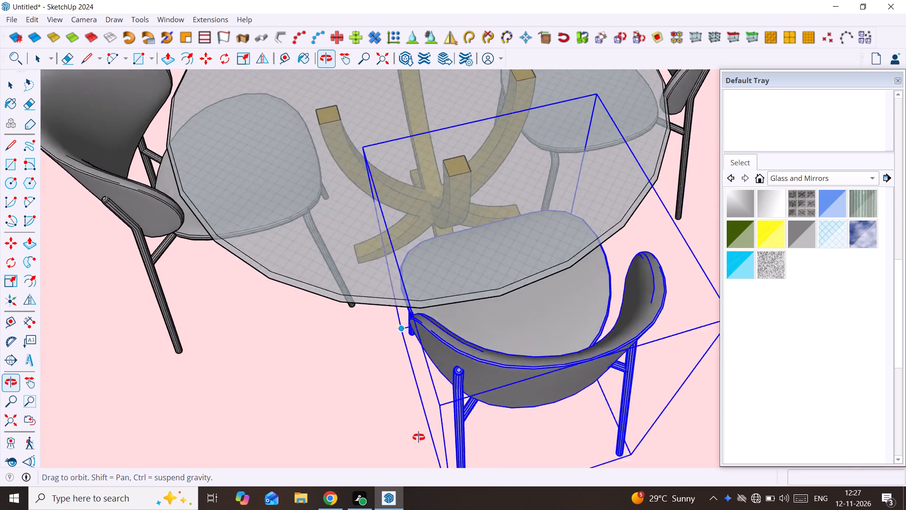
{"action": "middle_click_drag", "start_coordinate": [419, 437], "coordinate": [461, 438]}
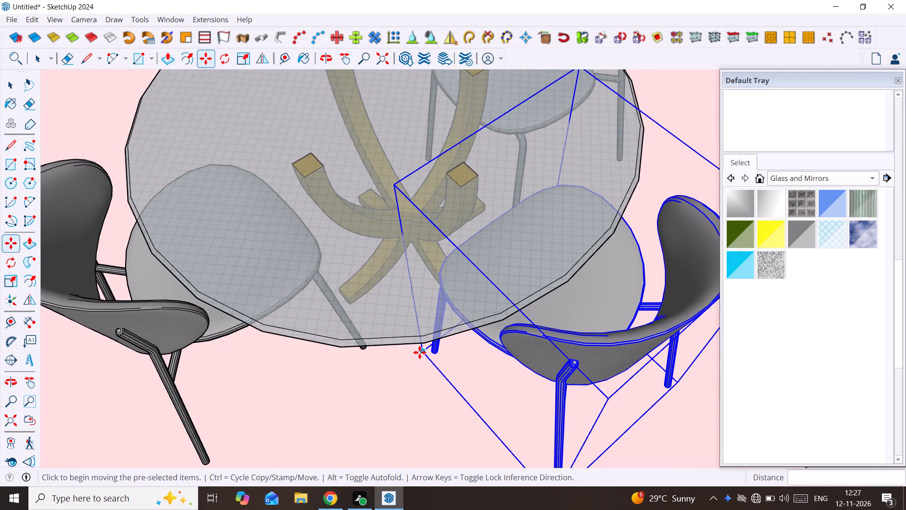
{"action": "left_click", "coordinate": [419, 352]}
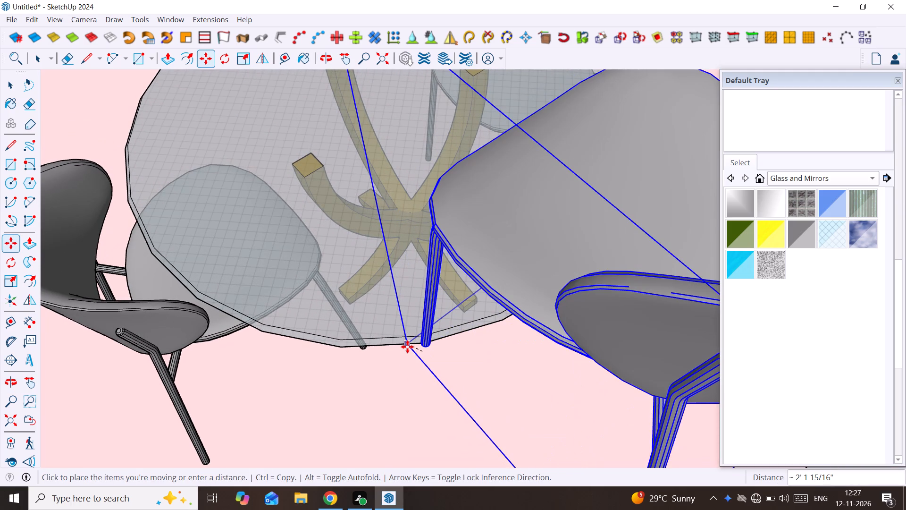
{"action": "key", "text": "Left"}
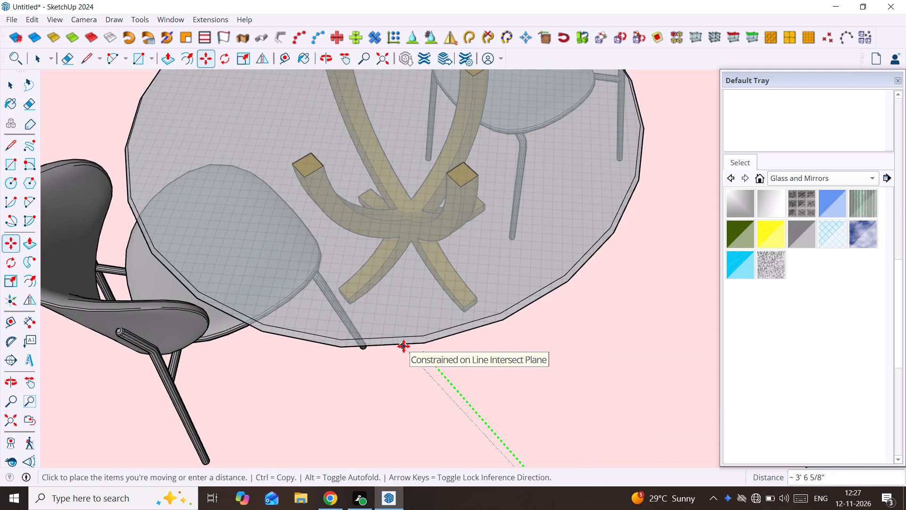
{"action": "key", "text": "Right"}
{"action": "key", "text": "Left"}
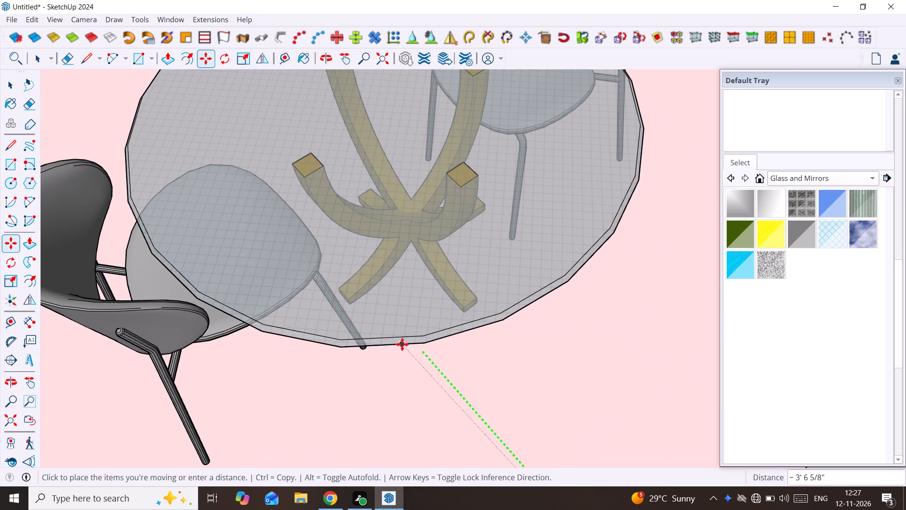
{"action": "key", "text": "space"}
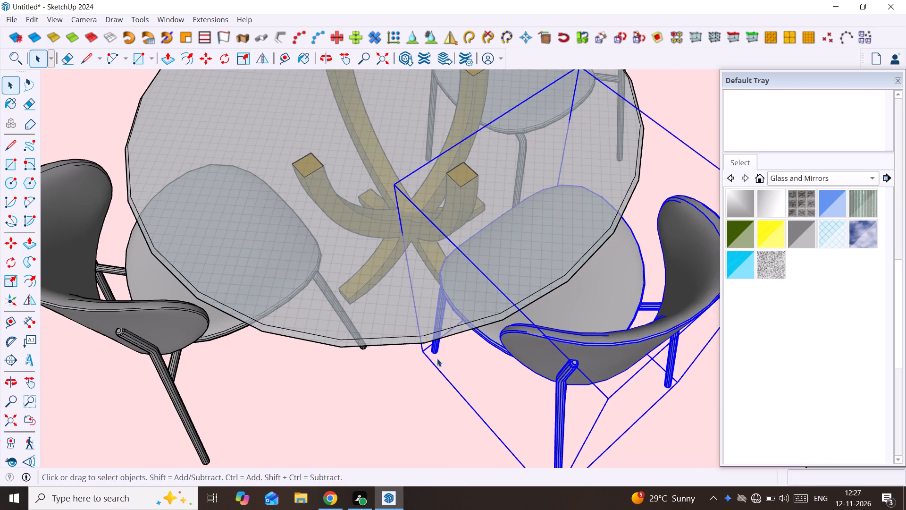
Shift the front chair slightly sideways across the floor by its front leg corner to align it with the round glass table.
{"action": "scroll", "coordinate": [438, 359], "scroll_direction": "down", "scroll_amount": 2}
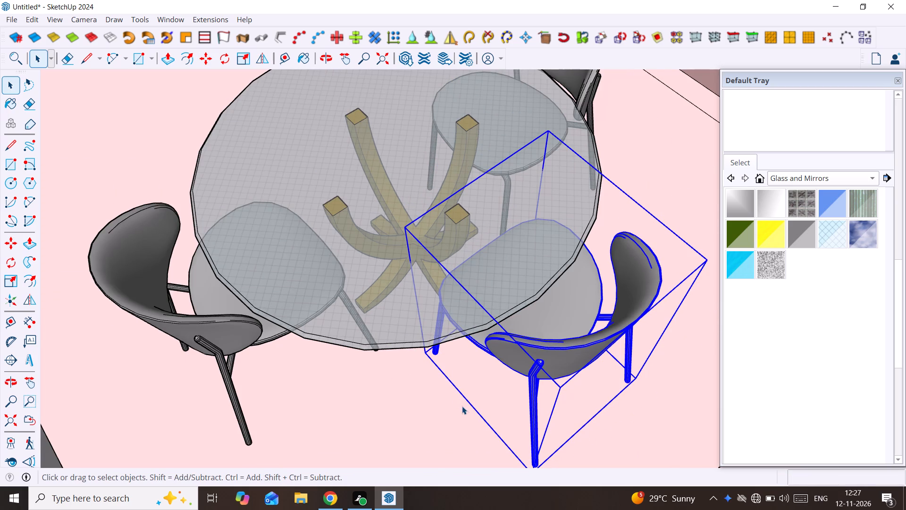
{"action": "middle_click_drag", "start_coordinate": [463, 407], "coordinate": [497, 340]}
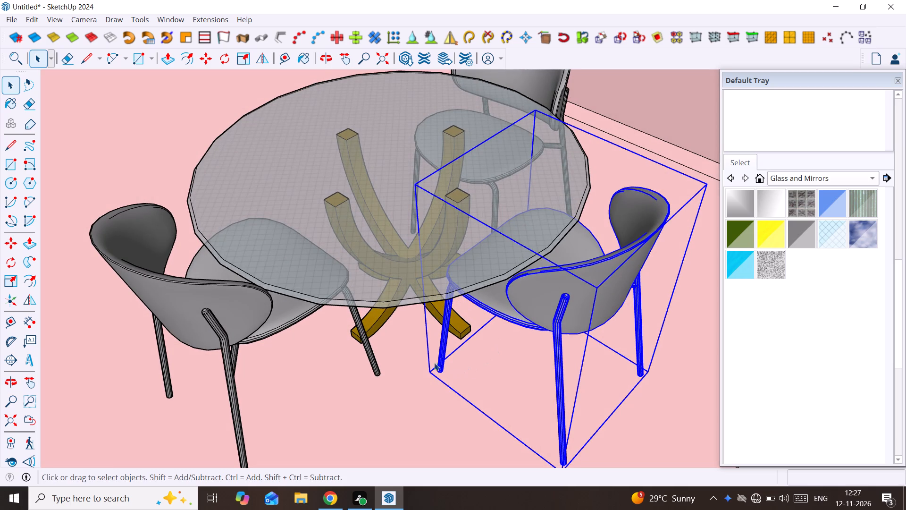
{"action": "key", "text": "m"}
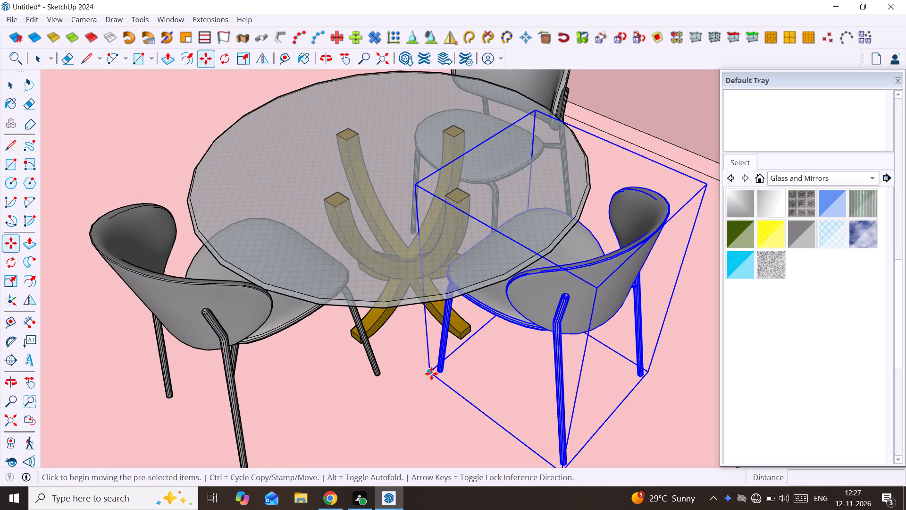
{"action": "left_click", "coordinate": [431, 373]}
{"action": "left_click", "coordinate": [419, 367]}
{"action": "key", "text": "space"}
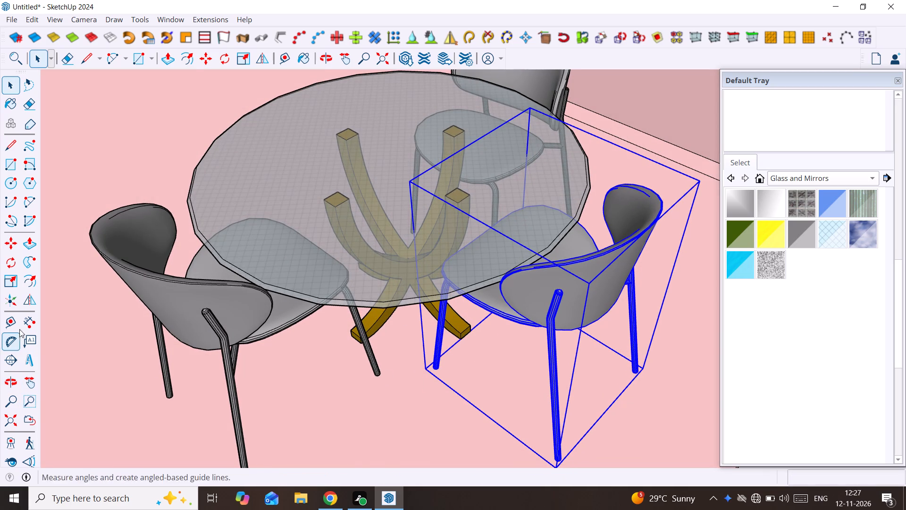
Create a mirrored copy of the front chair on the opposite side of the round glass table.
{"action": "left_click", "coordinate": [26, 302]}
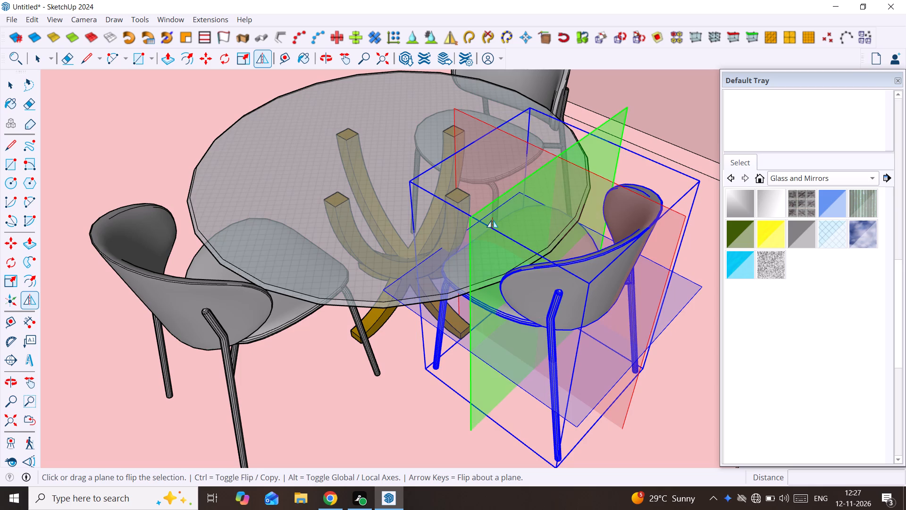
{"action": "left_click_drag", "start_coordinate": [492, 220], "coordinate": [375, 167]}
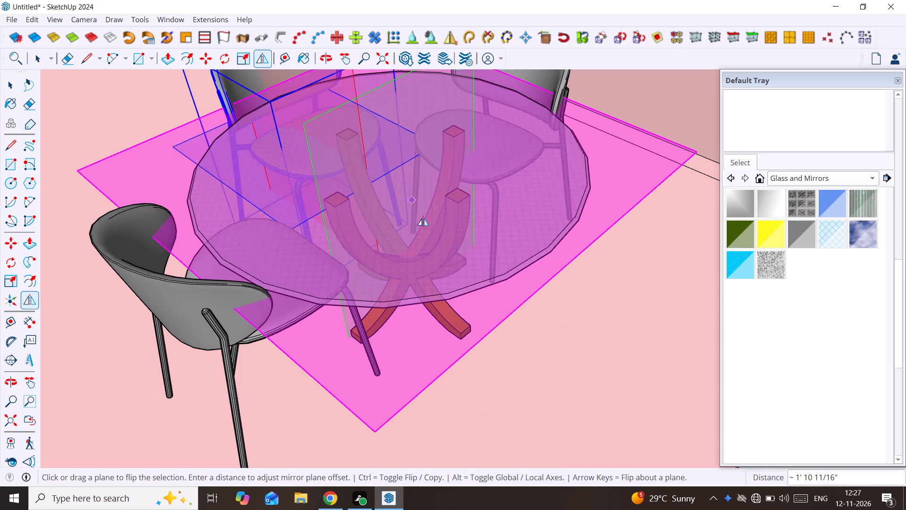
{"action": "key", "text": "space"}
Group the round glass table together with its four surrounding chairs.
{"action": "scroll", "coordinate": [599, 348], "scroll_direction": "down", "scroll_amount": 3}
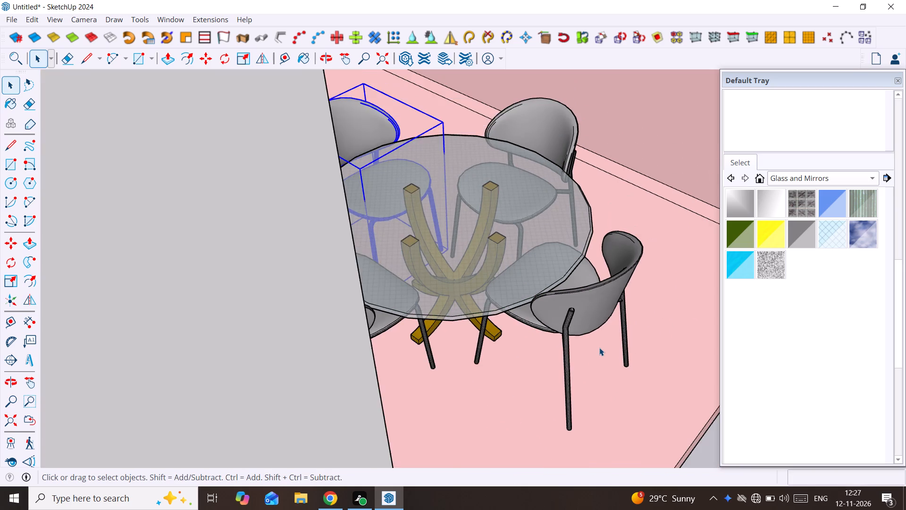
{"action": "middle_click_drag", "start_coordinate": [599, 349], "coordinate": [418, 376]}
{"action": "key", "text": "space"}
{"action": "scroll", "coordinate": [436, 354], "scroll_direction": "down", "scroll_amount": 3}
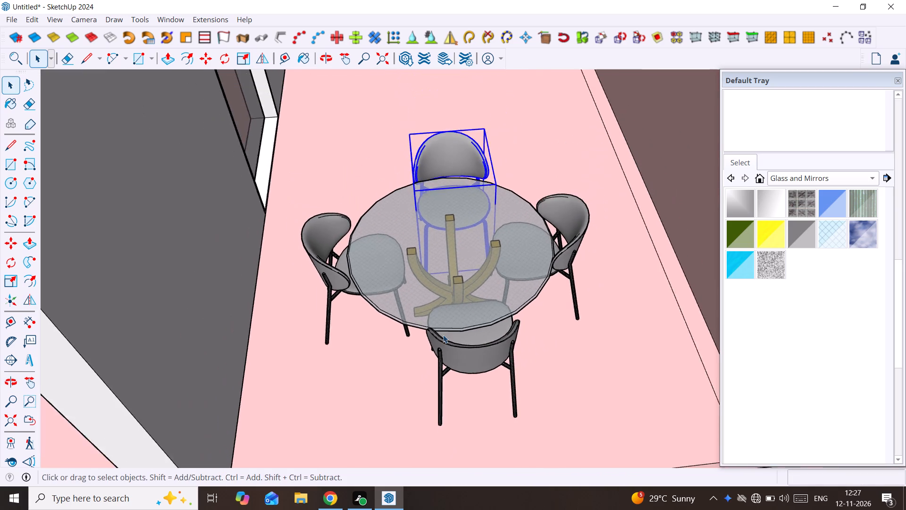
{"action": "scroll", "coordinate": [443, 335], "scroll_direction": "down", "scroll_amount": 11}
{"action": "middle_click_drag", "start_coordinate": [433, 317], "coordinate": [411, 290]}
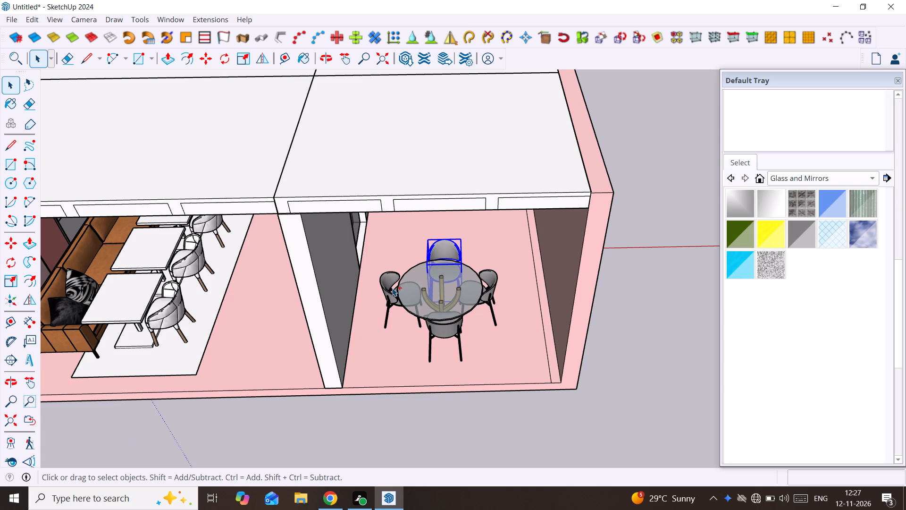
{"action": "left_click", "coordinate": [392, 288], "text": "ctrl"}
{"action": "left_click", "coordinate": [444, 294], "text": "ctrl"}
{"action": "left_click", "coordinate": [490, 289], "text": "ctrl"}
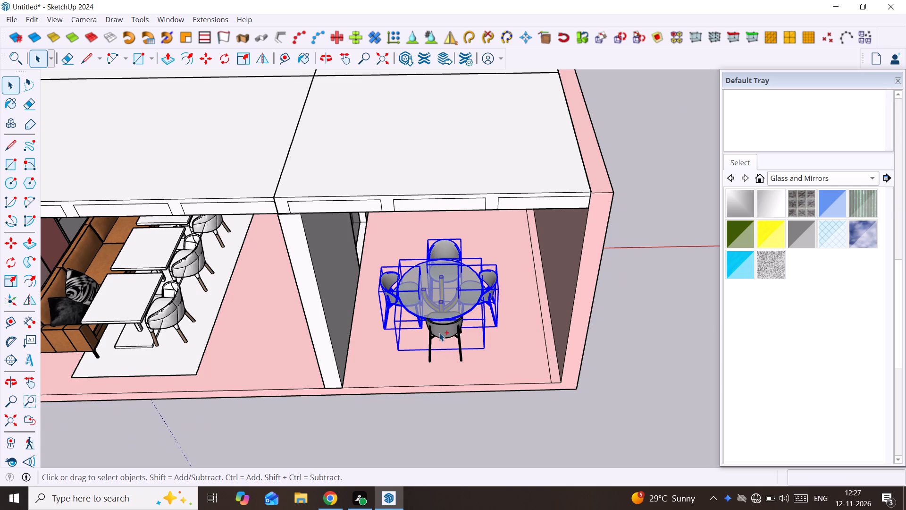
{"action": "left_click", "coordinate": [439, 333], "text": "ctrl"}
{"action": "right_click", "coordinate": [439, 333], "text": "ctrl"}
{"action": "left_click", "coordinate": [499, 232]}
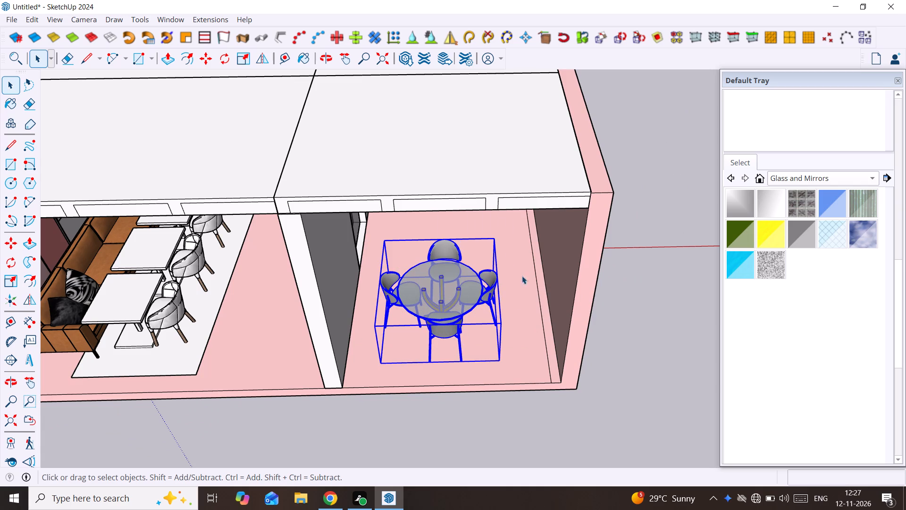
Move the grouped dining set about 17' 1 13/16" deeper into the room, towards the back wall.
{"action": "scroll", "coordinate": [453, 345], "scroll_direction": "down", "scroll_amount": 3}
{"action": "middle_click_drag", "start_coordinate": [453, 345], "coordinate": [453, 366], "text": "shift"}
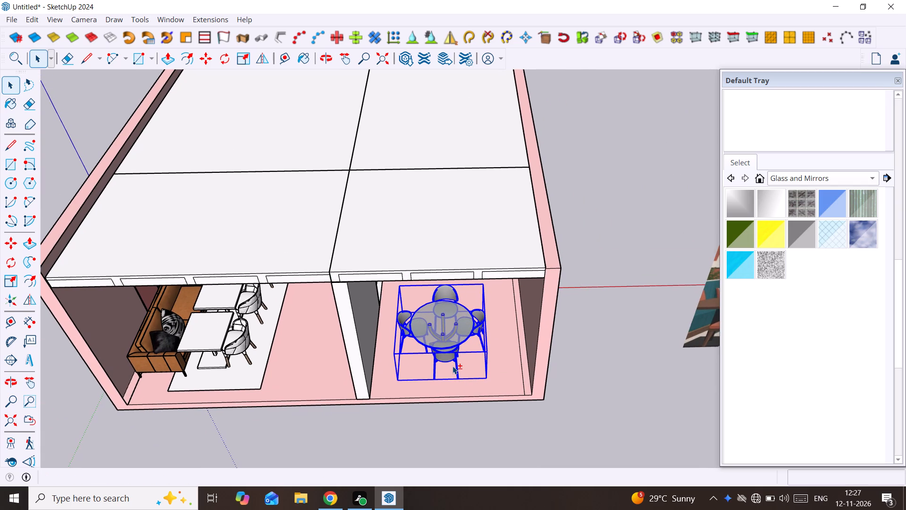
{"action": "key", "text": "m"}
{"action": "left_click", "coordinate": [402, 379]}
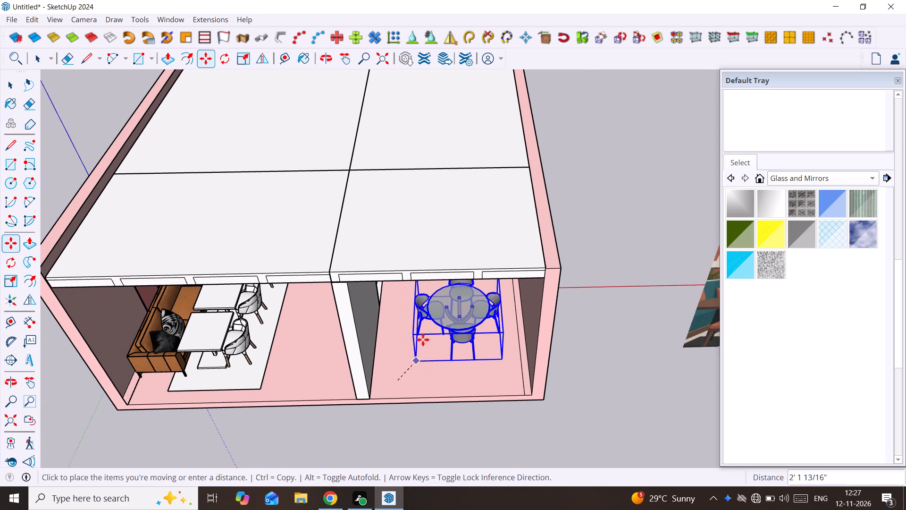
{"action": "scroll", "coordinate": [424, 338], "scroll_direction": "down", "scroll_amount": 3}
{"action": "middle_click_drag", "start_coordinate": [424, 341], "coordinate": [435, 307], "text": "shift"}
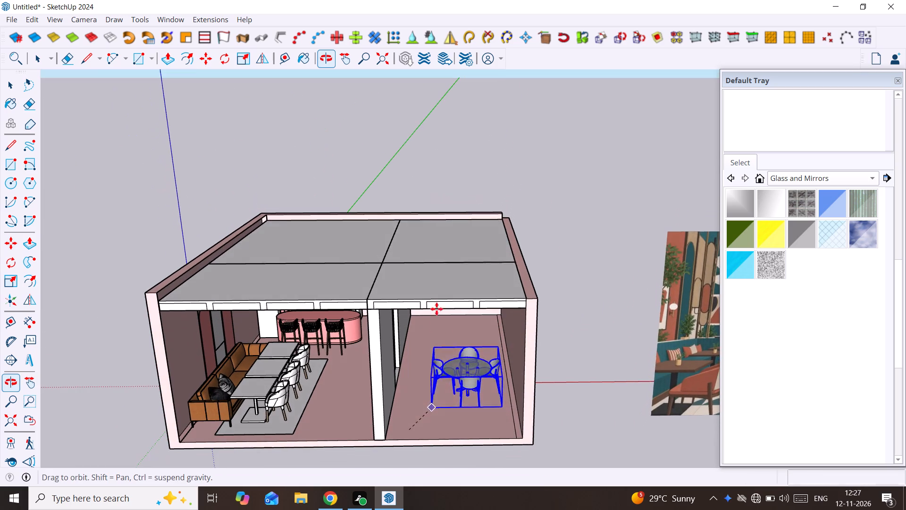
{"action": "scroll", "coordinate": [450, 382], "scroll_direction": "up", "scroll_amount": 7}
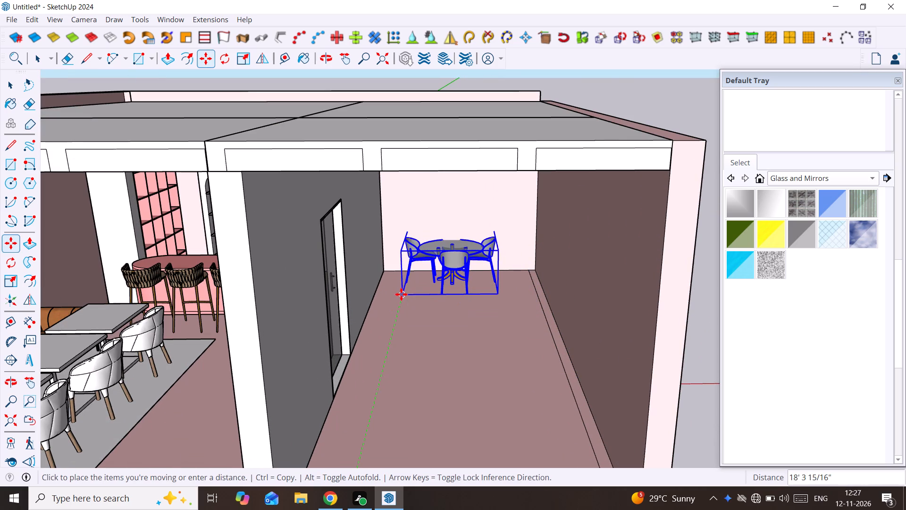
{"action": "left_click", "coordinate": [401, 302]}
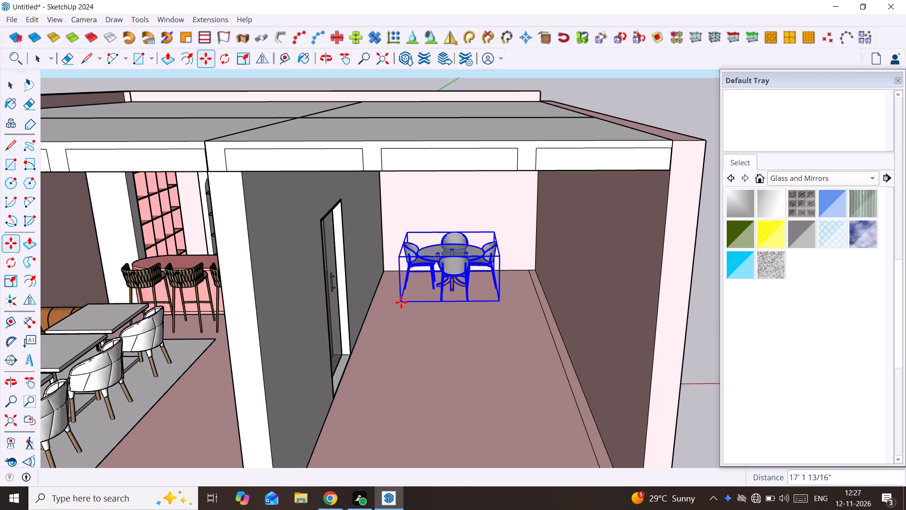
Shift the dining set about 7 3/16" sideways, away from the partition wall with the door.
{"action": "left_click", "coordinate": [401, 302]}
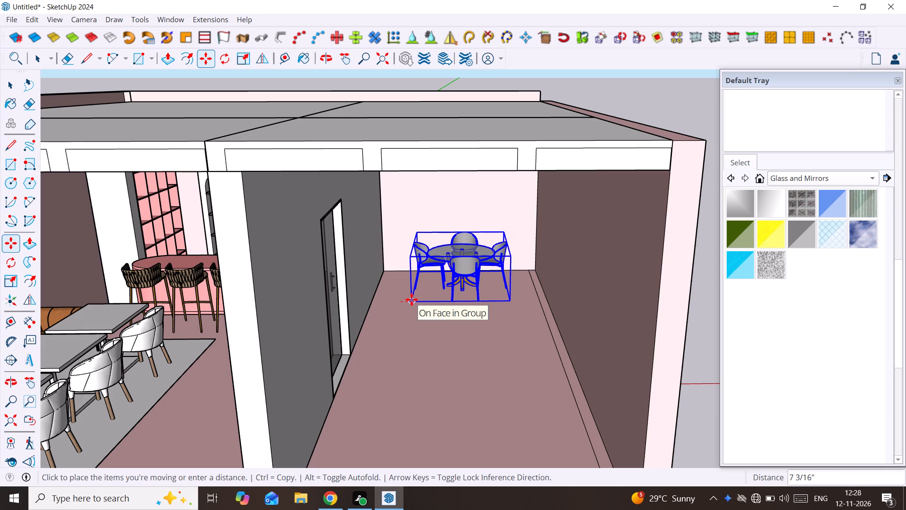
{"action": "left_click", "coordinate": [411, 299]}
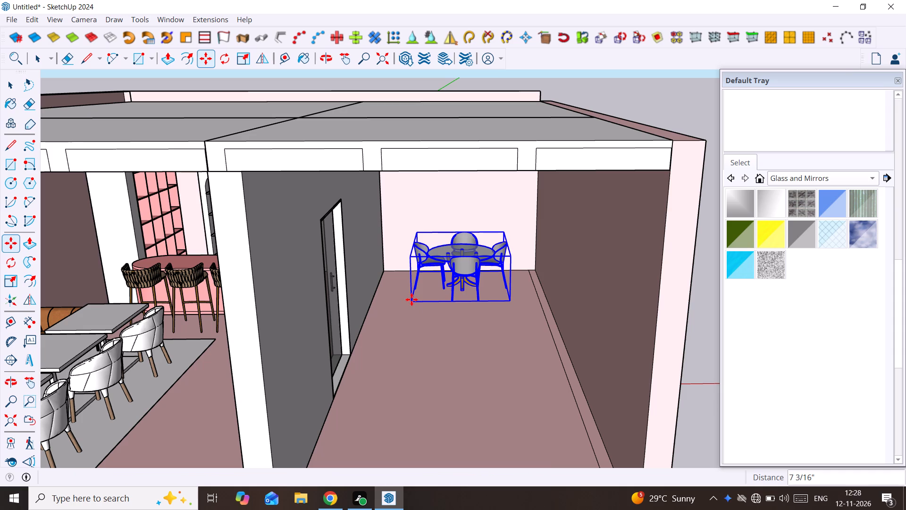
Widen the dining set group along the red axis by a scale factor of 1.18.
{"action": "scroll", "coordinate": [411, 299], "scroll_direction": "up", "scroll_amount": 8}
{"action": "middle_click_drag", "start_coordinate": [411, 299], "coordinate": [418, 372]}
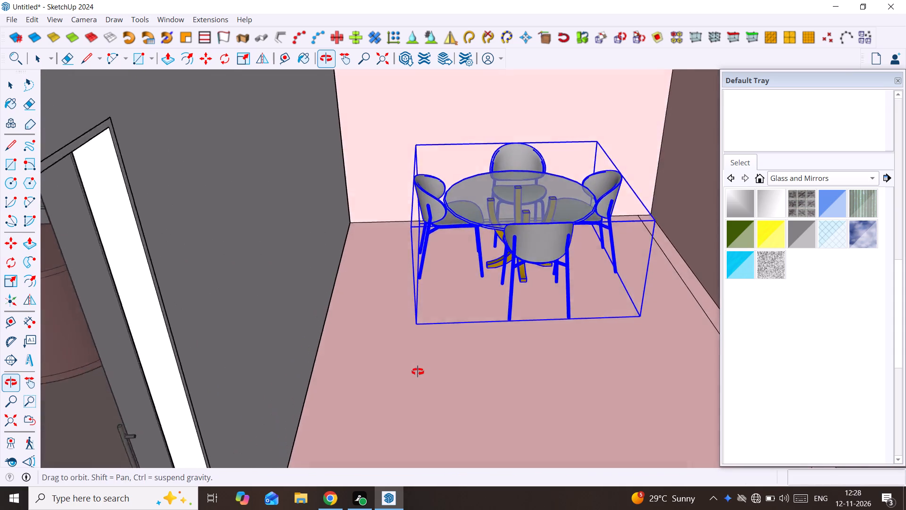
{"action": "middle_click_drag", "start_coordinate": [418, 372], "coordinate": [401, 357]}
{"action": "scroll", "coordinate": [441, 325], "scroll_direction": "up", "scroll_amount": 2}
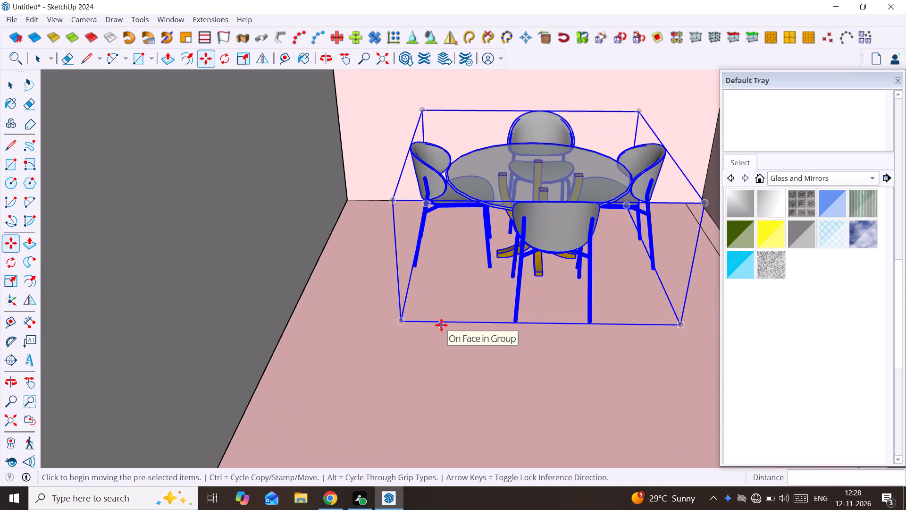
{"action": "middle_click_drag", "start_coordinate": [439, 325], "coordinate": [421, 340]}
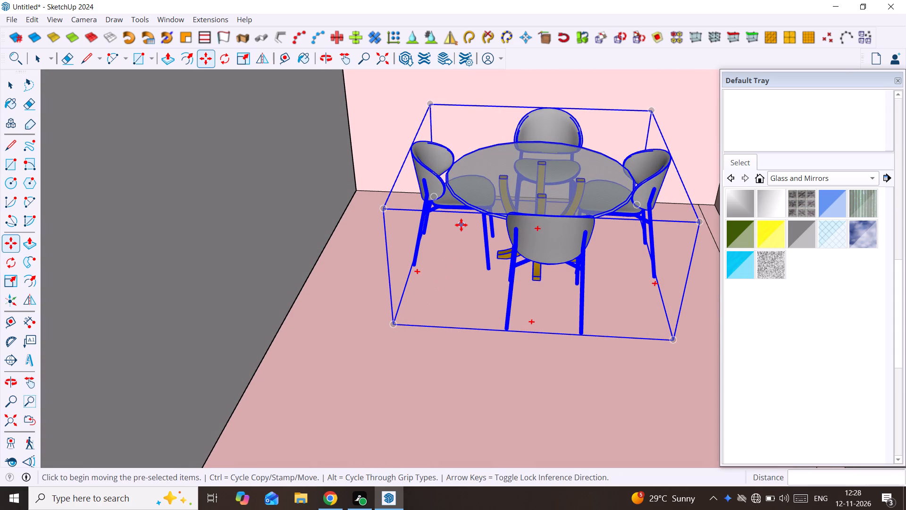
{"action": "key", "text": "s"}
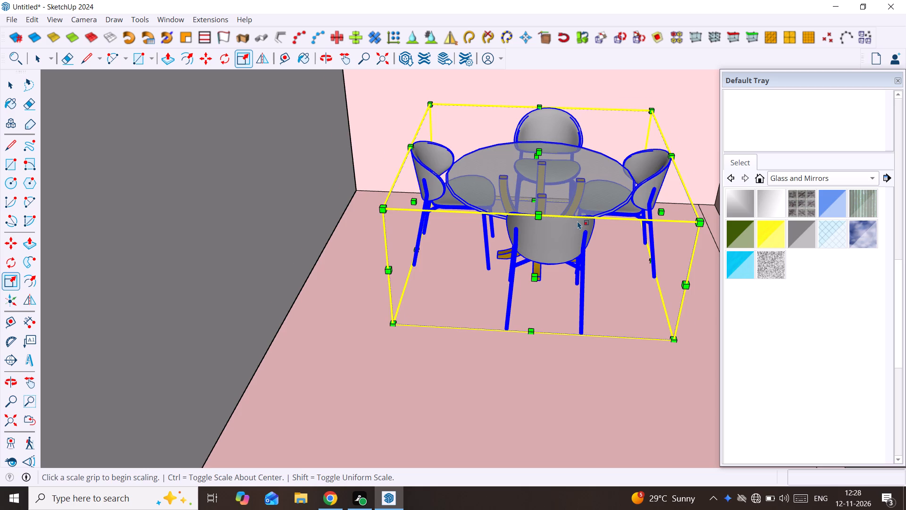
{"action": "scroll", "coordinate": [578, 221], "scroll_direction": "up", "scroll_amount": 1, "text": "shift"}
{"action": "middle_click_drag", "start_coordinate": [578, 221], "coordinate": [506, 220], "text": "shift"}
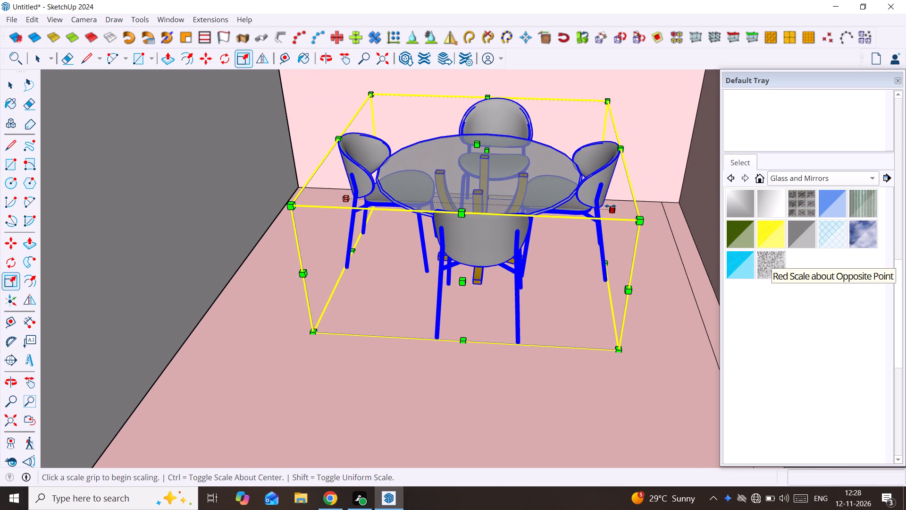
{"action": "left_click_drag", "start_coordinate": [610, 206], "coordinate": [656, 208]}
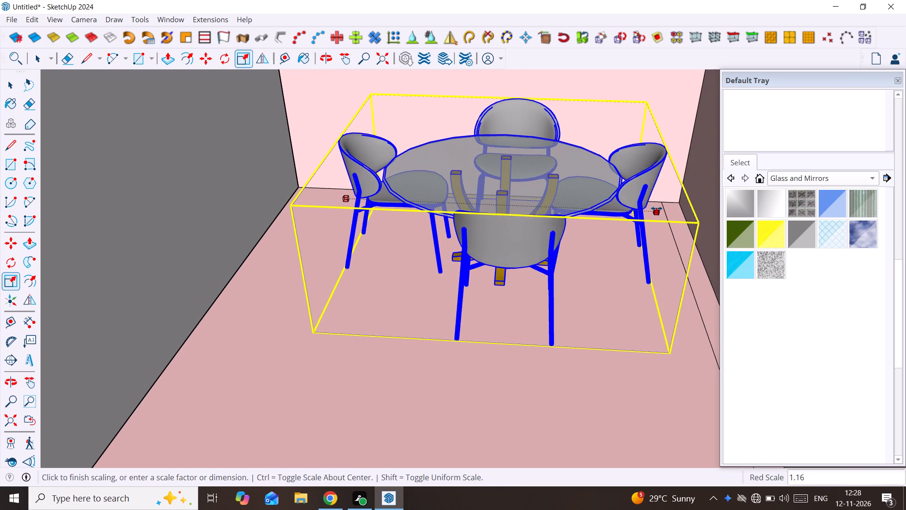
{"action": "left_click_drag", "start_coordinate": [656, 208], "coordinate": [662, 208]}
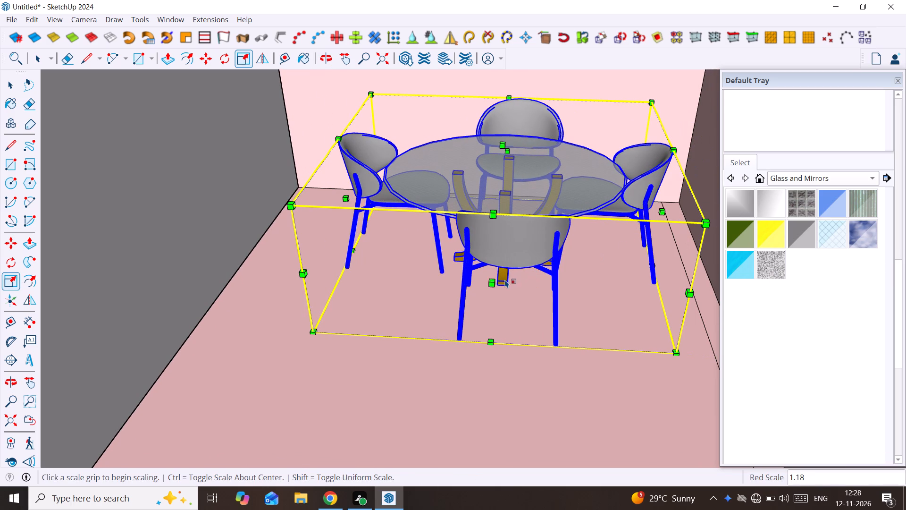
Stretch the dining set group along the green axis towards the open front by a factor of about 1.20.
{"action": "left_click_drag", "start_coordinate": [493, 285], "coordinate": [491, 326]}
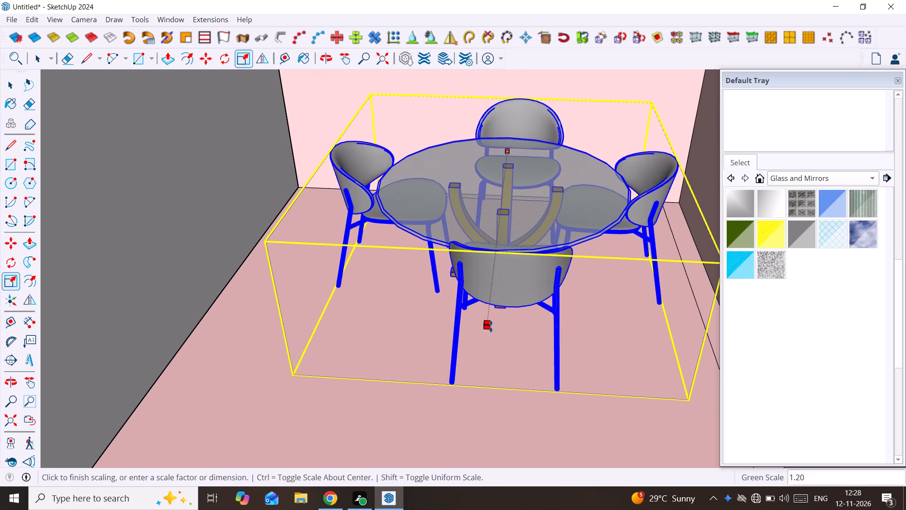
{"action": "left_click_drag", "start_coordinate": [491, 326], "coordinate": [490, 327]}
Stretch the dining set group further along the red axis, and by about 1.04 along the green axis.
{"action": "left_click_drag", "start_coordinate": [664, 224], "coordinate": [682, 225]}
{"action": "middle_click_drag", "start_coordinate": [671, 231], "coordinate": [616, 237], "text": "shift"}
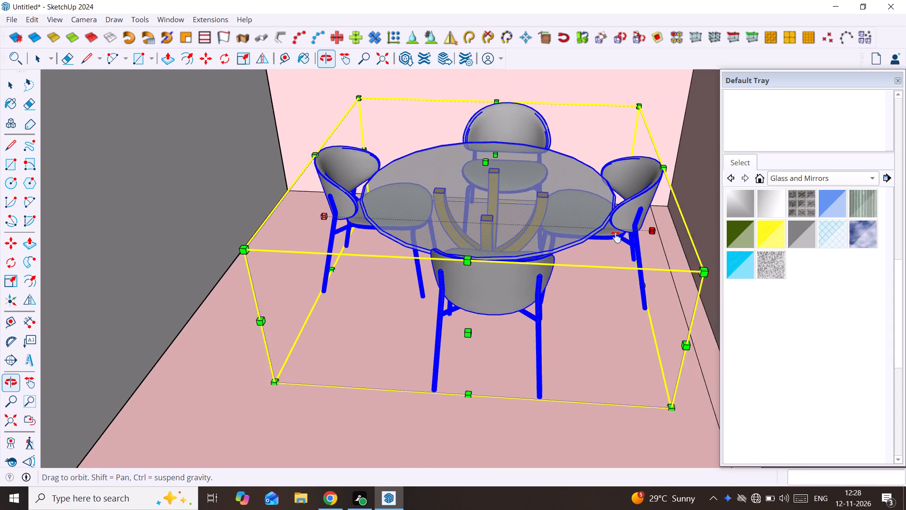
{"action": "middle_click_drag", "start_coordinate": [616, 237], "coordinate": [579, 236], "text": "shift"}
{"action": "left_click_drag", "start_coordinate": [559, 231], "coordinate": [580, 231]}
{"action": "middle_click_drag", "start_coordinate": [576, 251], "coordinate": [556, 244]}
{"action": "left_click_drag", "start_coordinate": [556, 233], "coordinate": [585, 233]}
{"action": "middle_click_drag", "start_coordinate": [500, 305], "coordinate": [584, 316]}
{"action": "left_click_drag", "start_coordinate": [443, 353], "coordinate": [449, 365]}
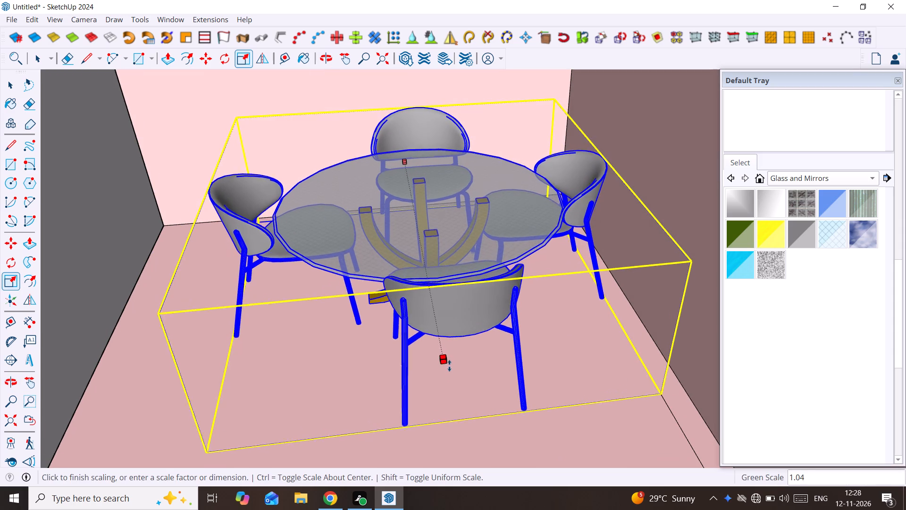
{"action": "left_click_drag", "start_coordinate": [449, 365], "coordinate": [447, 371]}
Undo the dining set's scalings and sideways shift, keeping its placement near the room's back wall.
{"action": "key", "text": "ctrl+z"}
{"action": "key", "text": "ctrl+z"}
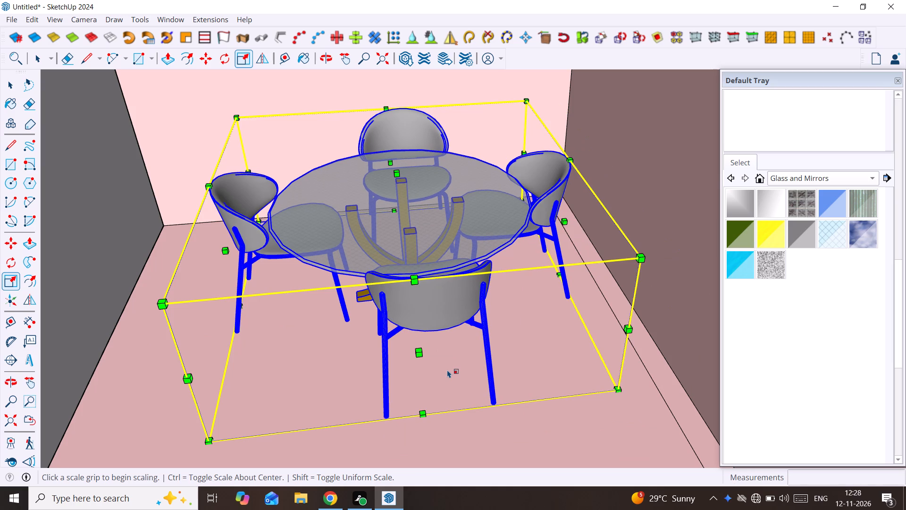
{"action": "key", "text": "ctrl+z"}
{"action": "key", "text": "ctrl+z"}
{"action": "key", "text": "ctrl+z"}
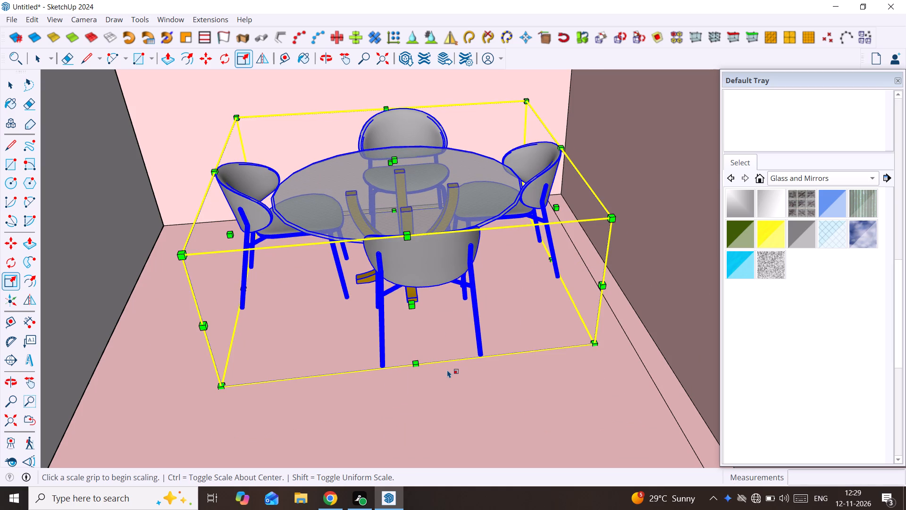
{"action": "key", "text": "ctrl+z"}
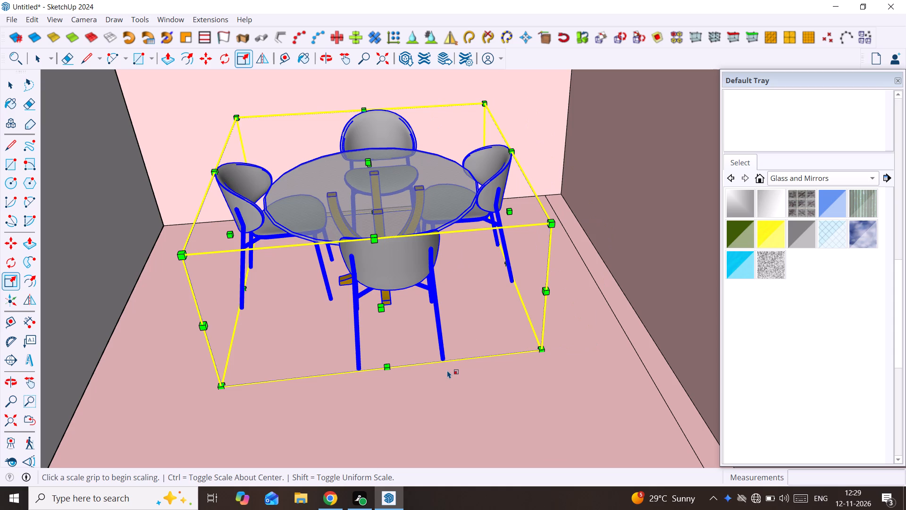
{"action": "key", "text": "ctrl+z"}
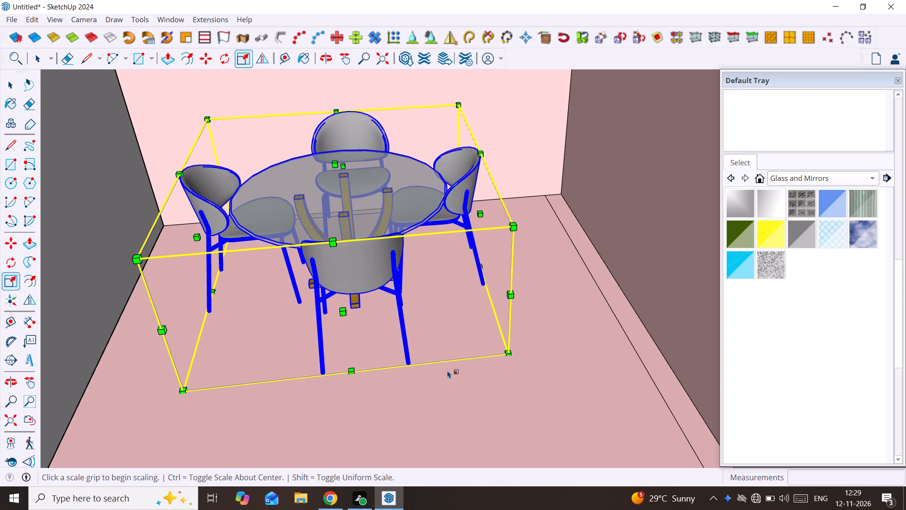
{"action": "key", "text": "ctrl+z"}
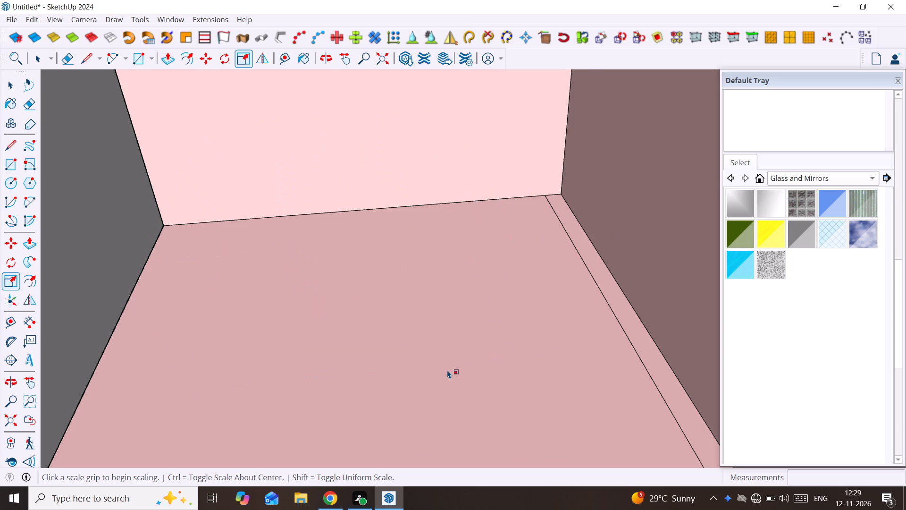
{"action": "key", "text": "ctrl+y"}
Open the dining set group for editing so its individual chairs and table can be selected.
{"action": "key", "text": "space"}
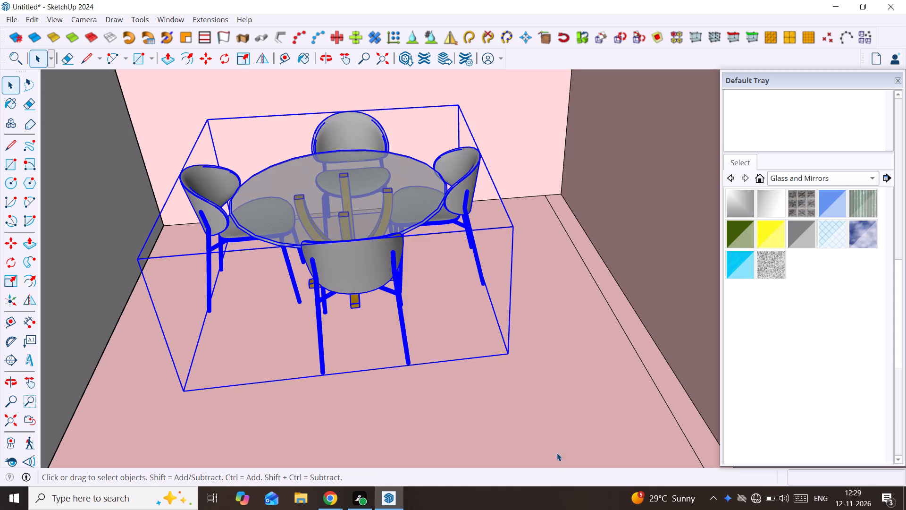
{"action": "left_click", "coordinate": [557, 453]}
{"action": "double_click", "coordinate": [363, 209]}
{"action": "scroll", "coordinate": [365, 291], "scroll_direction": "up", "scroll_amount": 3}
{"action": "left_click", "coordinate": [359, 268]}
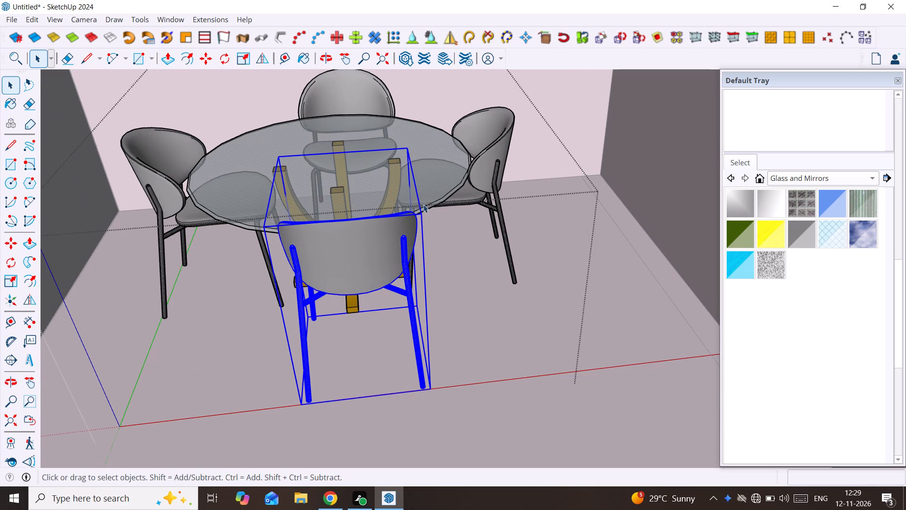
{"action": "middle_click_drag", "start_coordinate": [422, 206], "coordinate": [389, 287]}
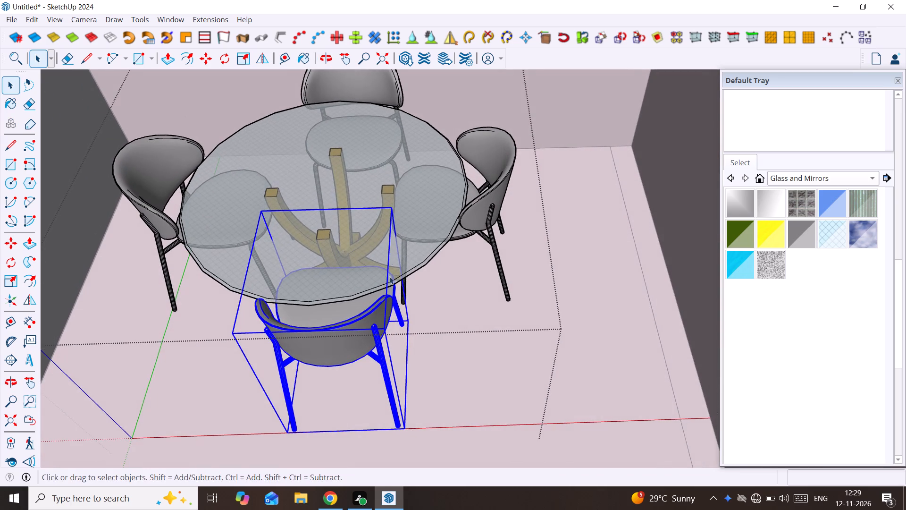
{"action": "middle_click_drag", "start_coordinate": [392, 251], "coordinate": [461, 242], "text": "shift"}
{"action": "scroll", "coordinate": [463, 240], "scroll_direction": "down", "scroll_amount": 1}
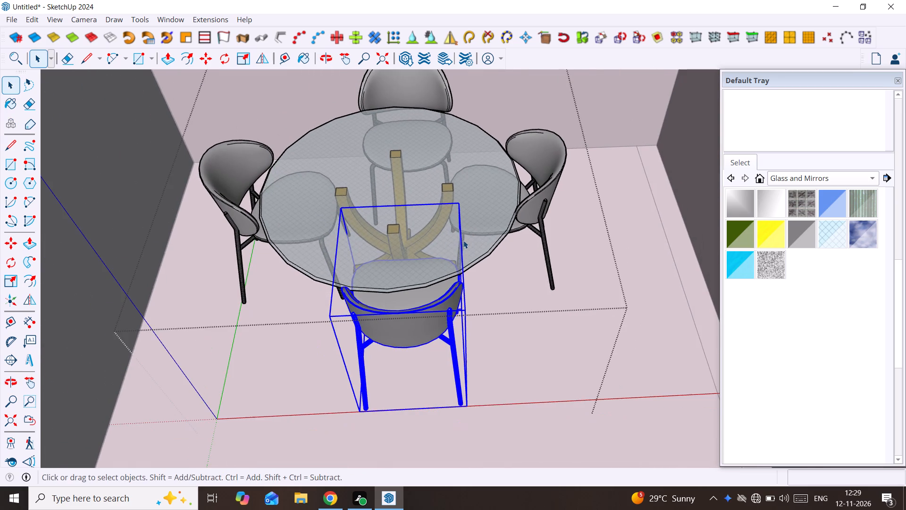
{"action": "middle_click_drag", "start_coordinate": [463, 240], "coordinate": [522, 259], "text": "shift"}
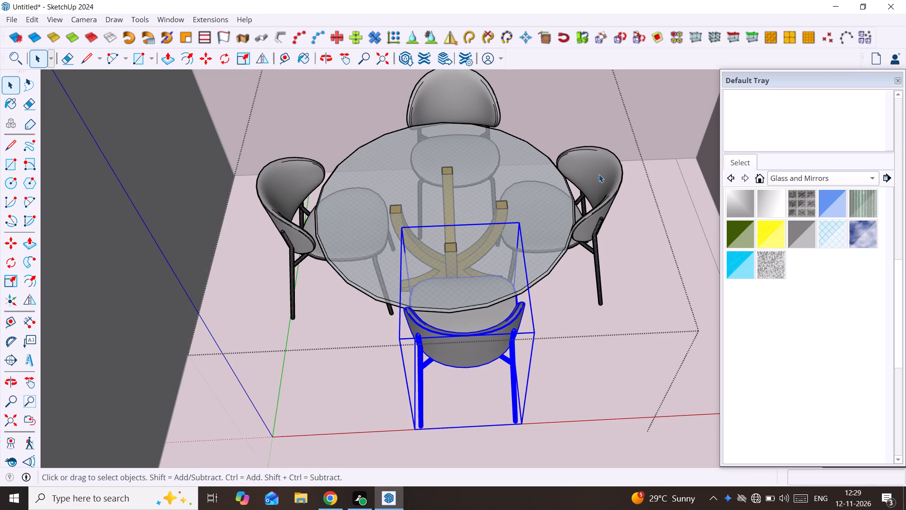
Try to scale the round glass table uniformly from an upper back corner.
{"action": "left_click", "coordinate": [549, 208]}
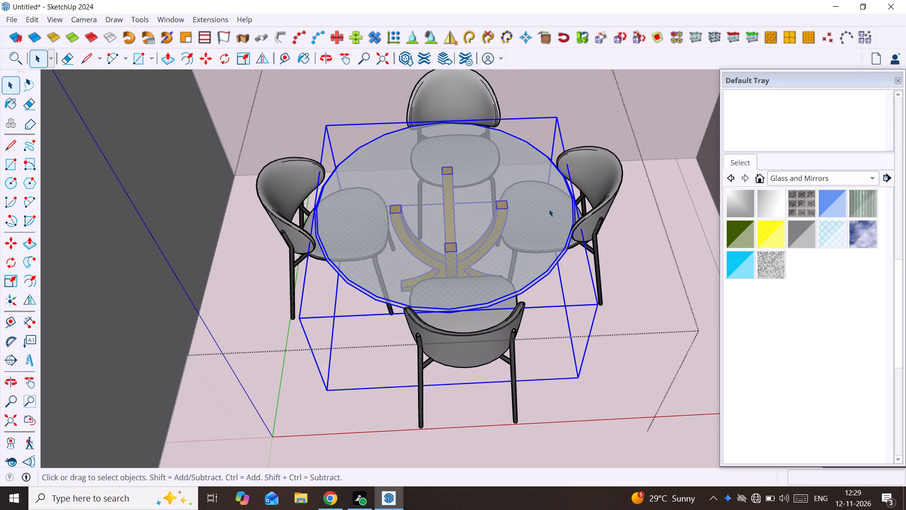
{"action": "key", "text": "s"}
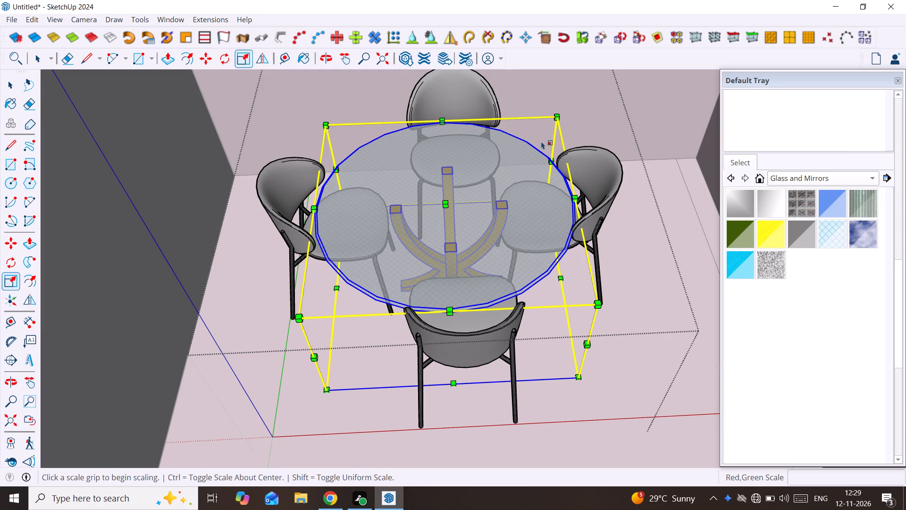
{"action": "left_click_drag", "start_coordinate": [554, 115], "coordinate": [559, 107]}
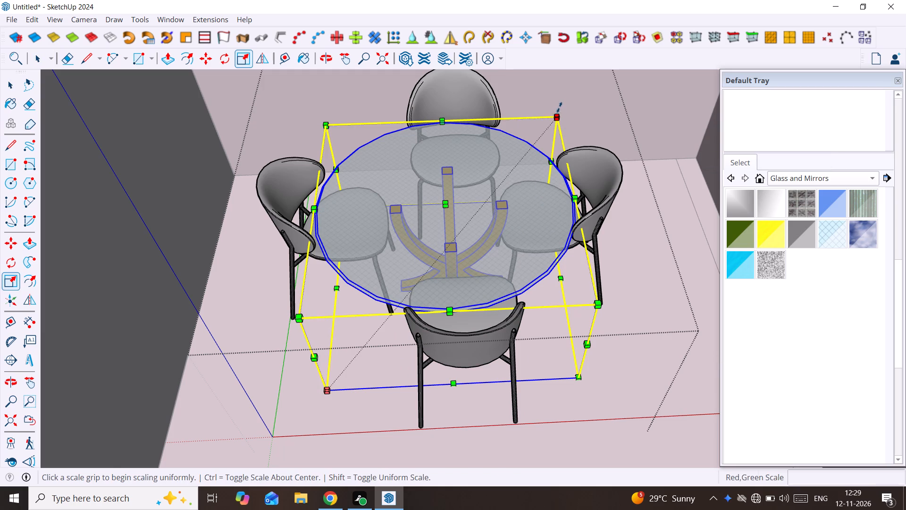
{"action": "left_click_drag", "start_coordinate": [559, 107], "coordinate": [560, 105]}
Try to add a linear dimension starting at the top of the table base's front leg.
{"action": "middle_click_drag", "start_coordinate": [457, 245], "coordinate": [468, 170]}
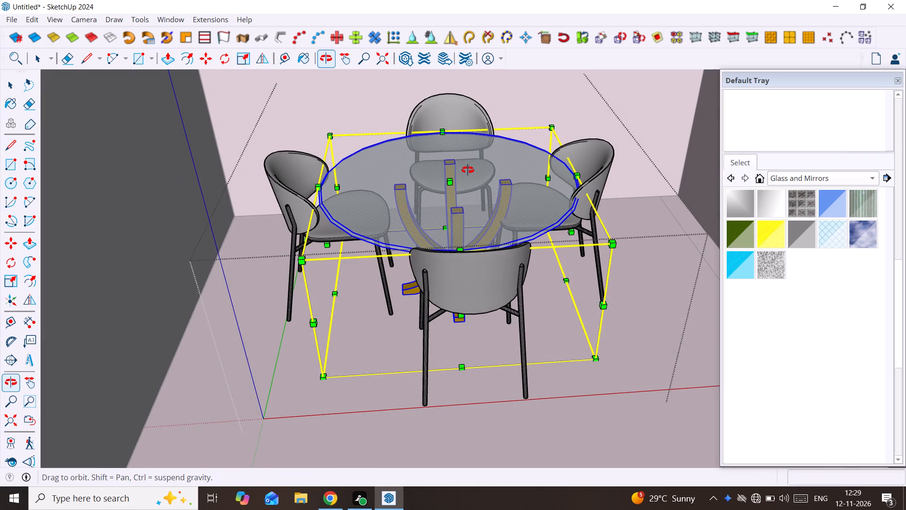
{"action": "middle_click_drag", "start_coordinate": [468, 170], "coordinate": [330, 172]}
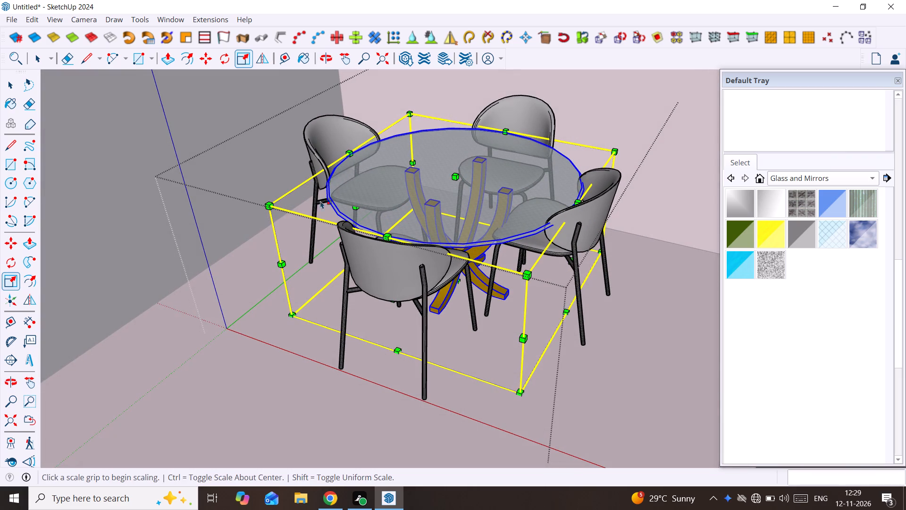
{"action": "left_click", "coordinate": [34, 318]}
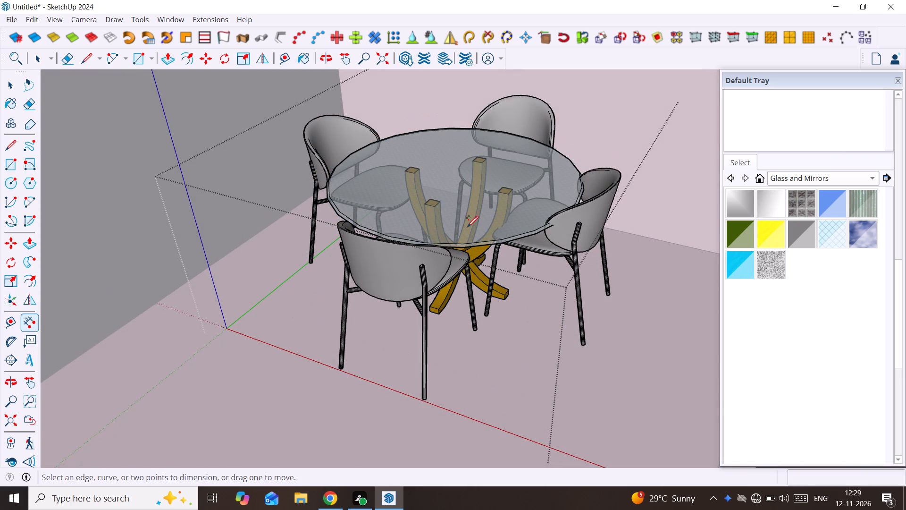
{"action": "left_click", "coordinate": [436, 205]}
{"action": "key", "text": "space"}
Measure the round table from the upper front edge of its bounding box down to the lower edge, near the red-axis end.
{"action": "left_click", "coordinate": [486, 235]}
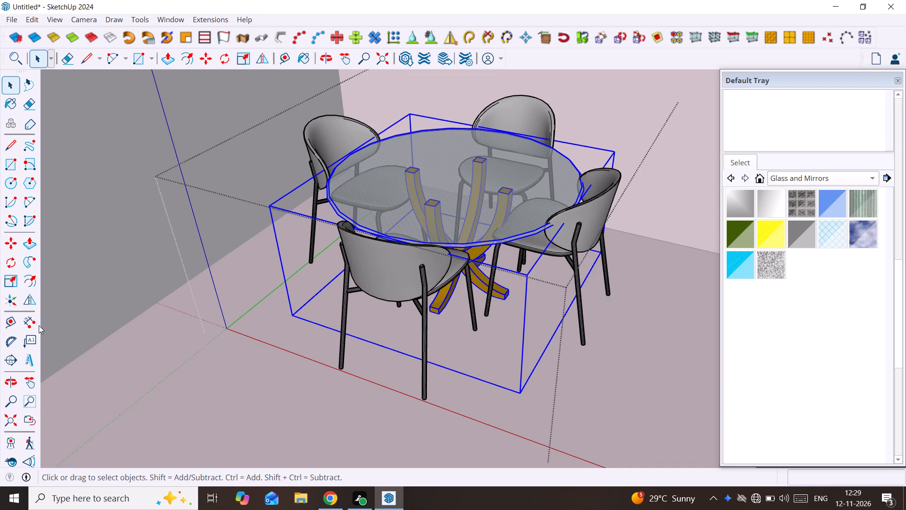
{"action": "left_click", "coordinate": [10, 327]}
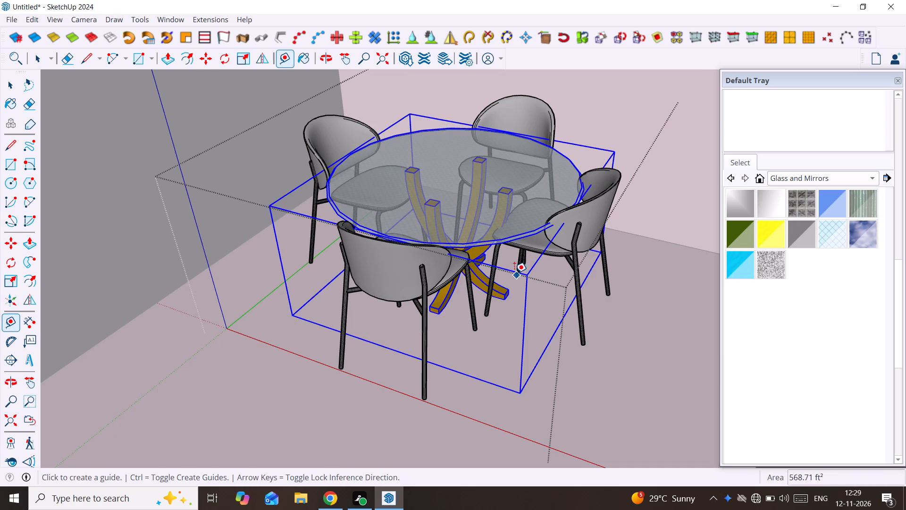
{"action": "left_click", "coordinate": [512, 271]}
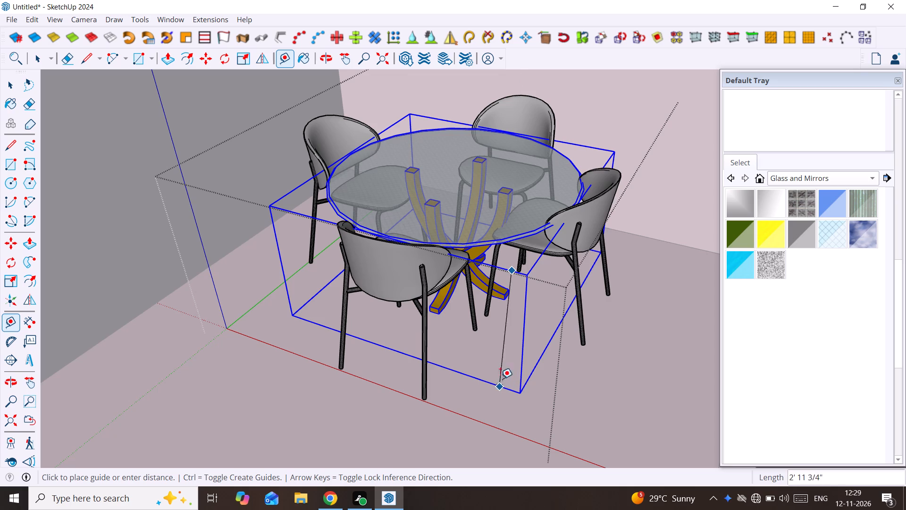
{"action": "scroll", "coordinate": [506, 389], "scroll_direction": "up", "scroll_amount": 1}
{"action": "middle_click_drag", "start_coordinate": [508, 389], "coordinate": [561, 381]}
{"action": "scroll", "coordinate": [561, 381], "scroll_direction": "up", "scroll_amount": 1}
{"action": "key", "text": "space"}
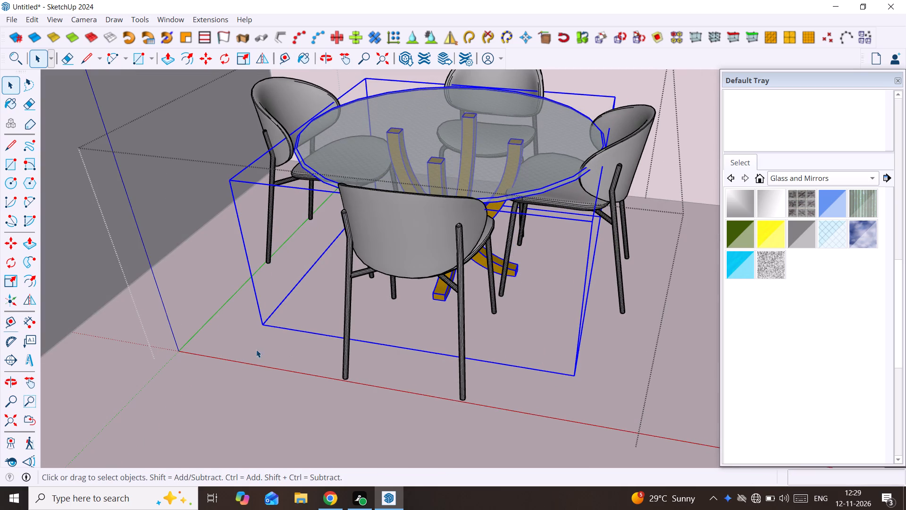
Measure the table's height again along the front of its bounding box, near the grey side wall.
{"action": "left_click", "coordinate": [9, 314]}
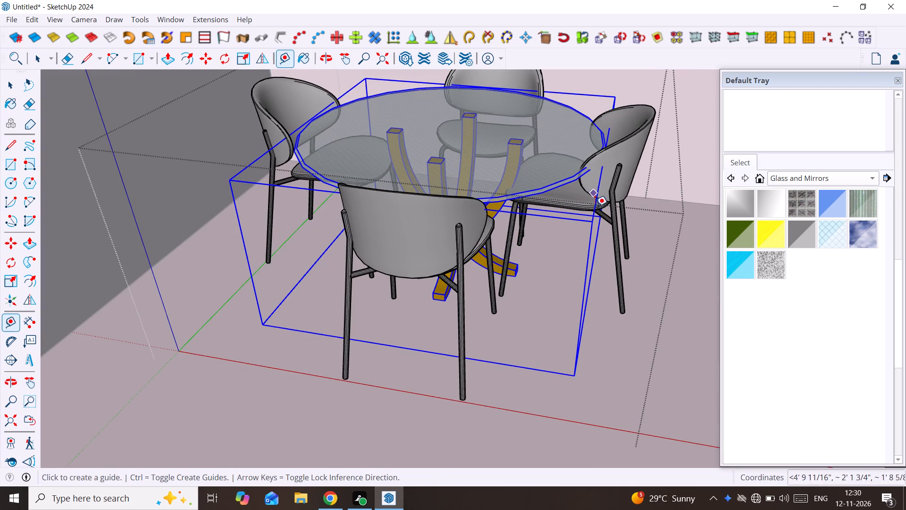
{"action": "middle_click_drag", "start_coordinate": [593, 220], "coordinate": [545, 229]}
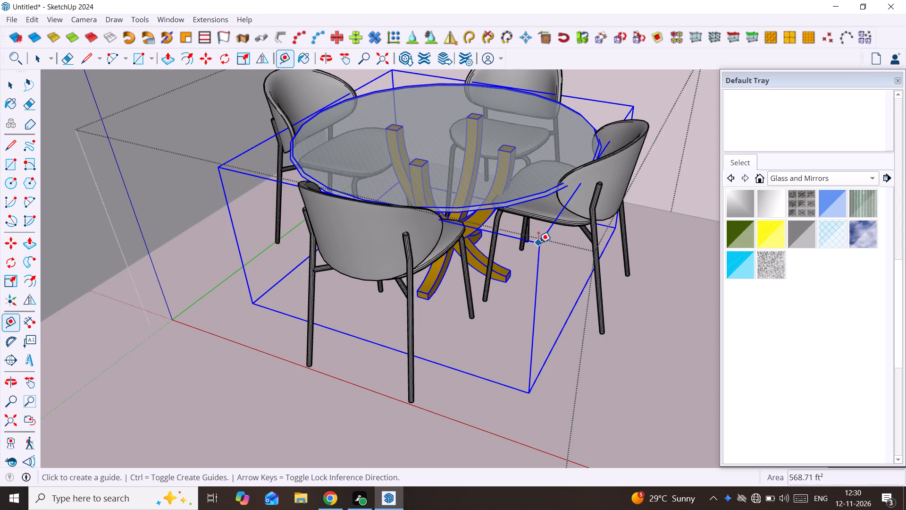
{"action": "scroll", "coordinate": [542, 243], "scroll_direction": "up", "scroll_amount": 7}
{"action": "middle_click_drag", "start_coordinate": [532, 241], "coordinate": [525, 222]}
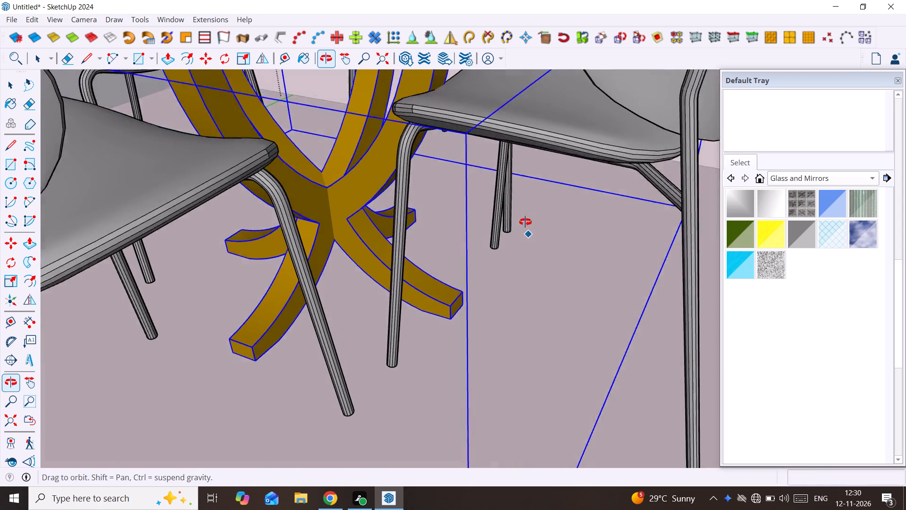
{"action": "middle_click_drag", "start_coordinate": [525, 222], "coordinate": [552, 241]}
{"action": "scroll", "coordinate": [552, 241], "scroll_direction": "down", "scroll_amount": 9}
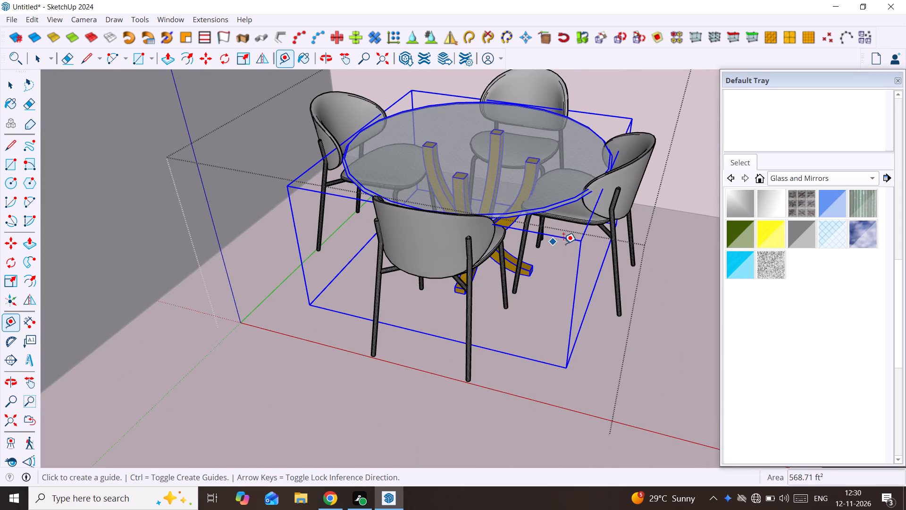
{"action": "scroll", "coordinate": [560, 243], "scroll_direction": "up", "scroll_amount": 1}
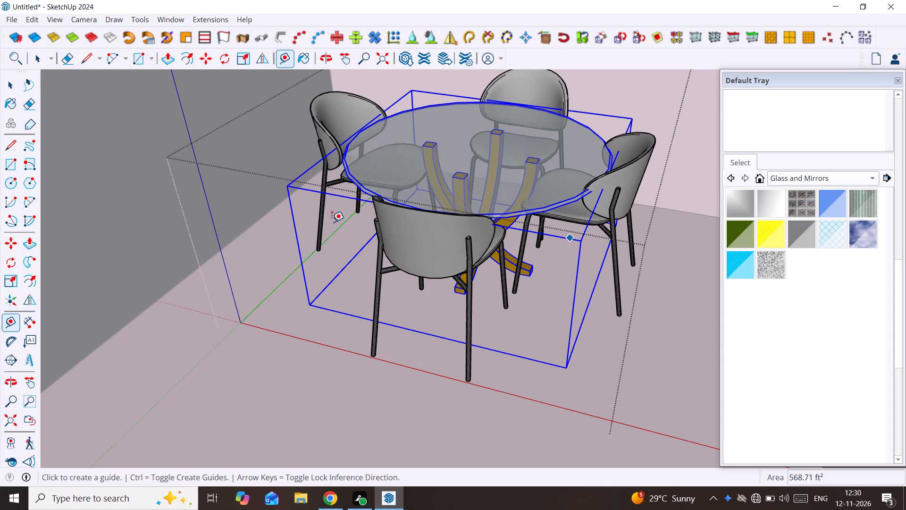
{"action": "left_click", "coordinate": [315, 189]}
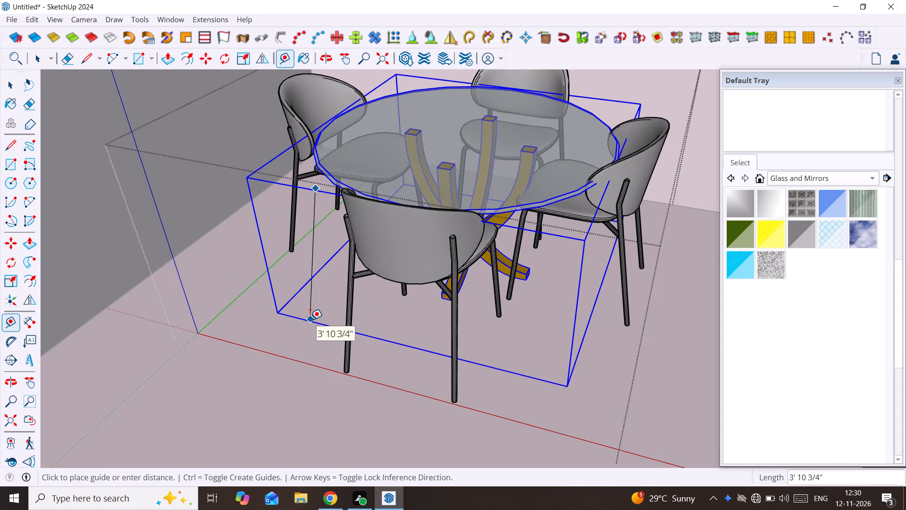
{"action": "key", "text": "space"}
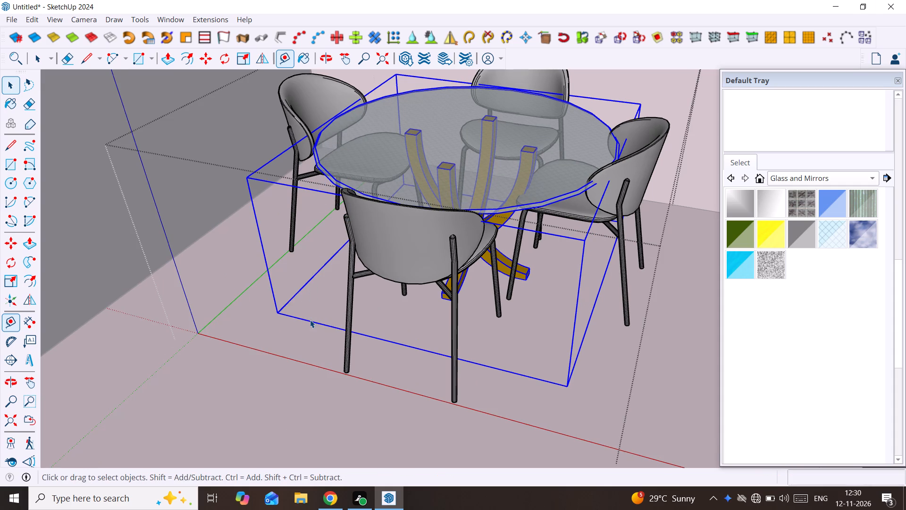
Measure the table's height between the upper and lower front corners of its bounding box, and recheck it from the bottom edge upward.
{"action": "left_click", "coordinate": [16, 322]}
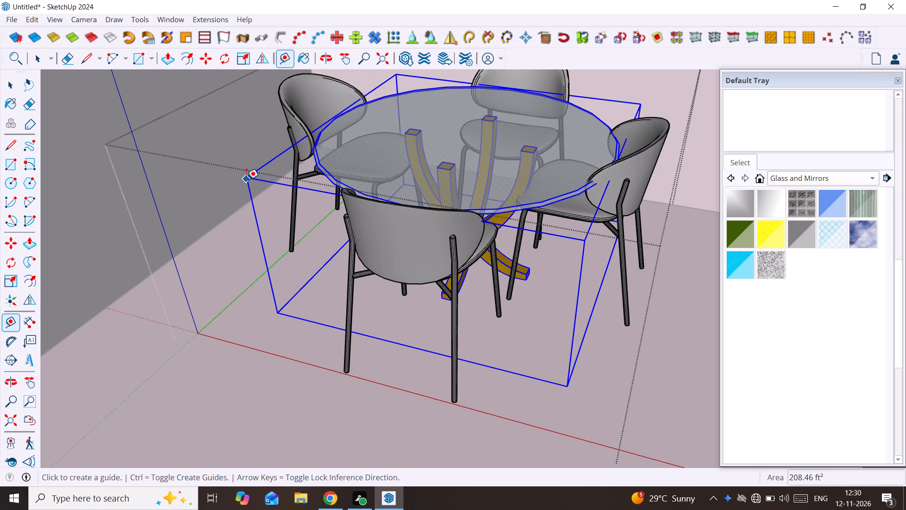
{"action": "left_click", "coordinate": [247, 179]}
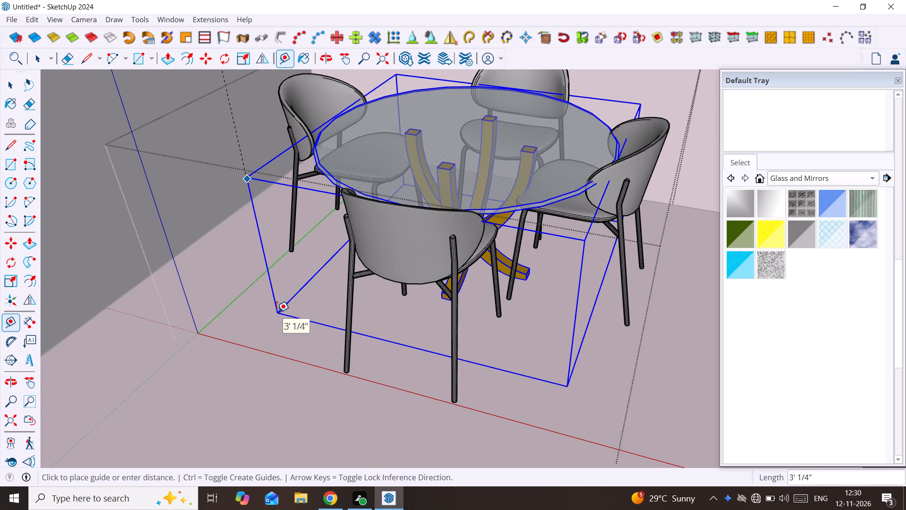
{"action": "left_click", "coordinate": [277, 313]}
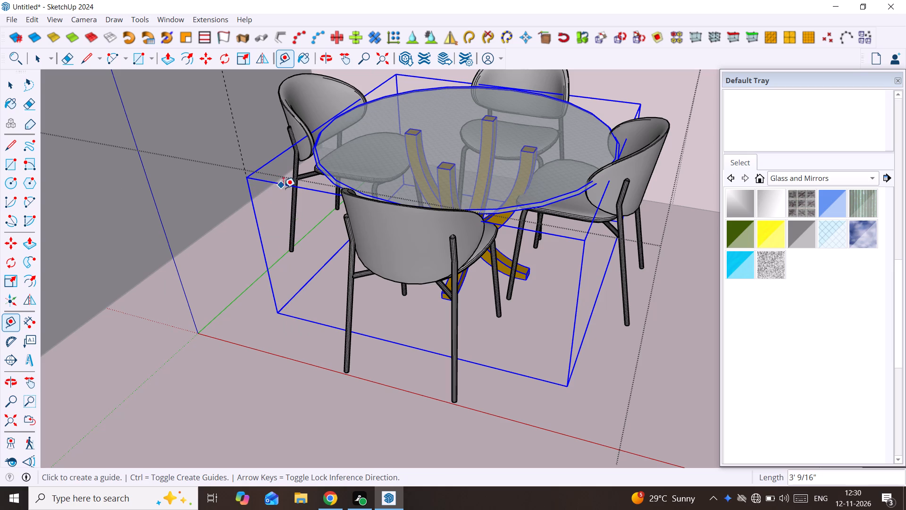
{"action": "left_click", "coordinate": [313, 322]}
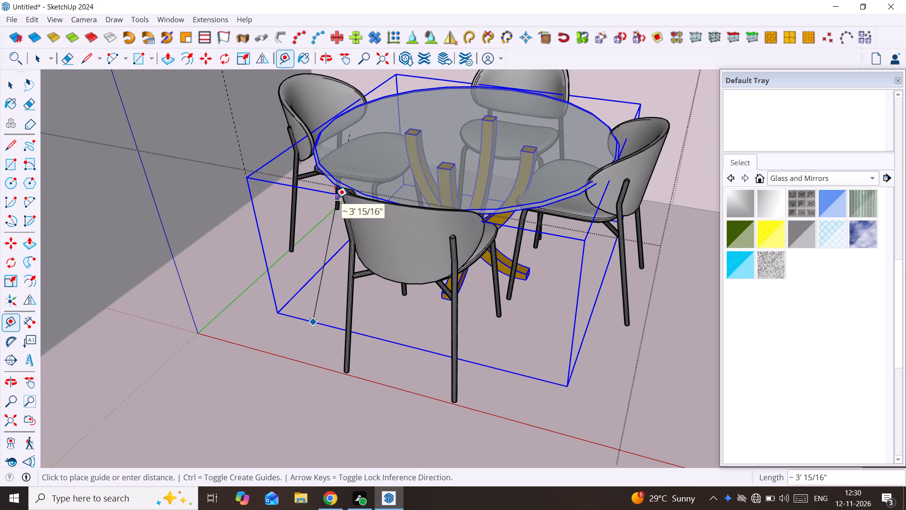
{"action": "key", "text": "space"}
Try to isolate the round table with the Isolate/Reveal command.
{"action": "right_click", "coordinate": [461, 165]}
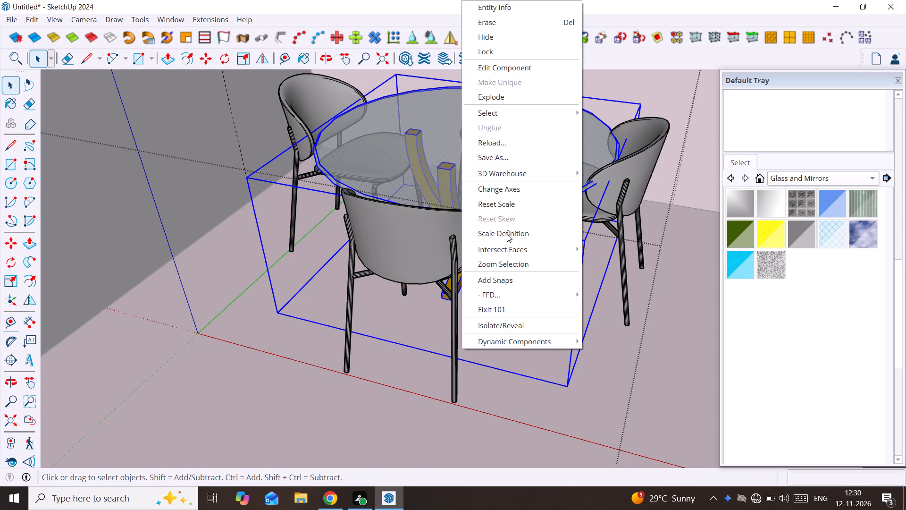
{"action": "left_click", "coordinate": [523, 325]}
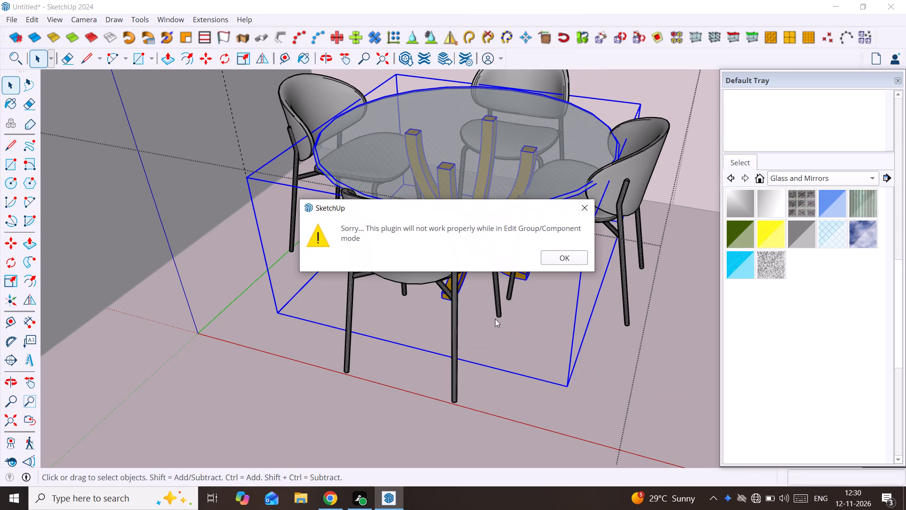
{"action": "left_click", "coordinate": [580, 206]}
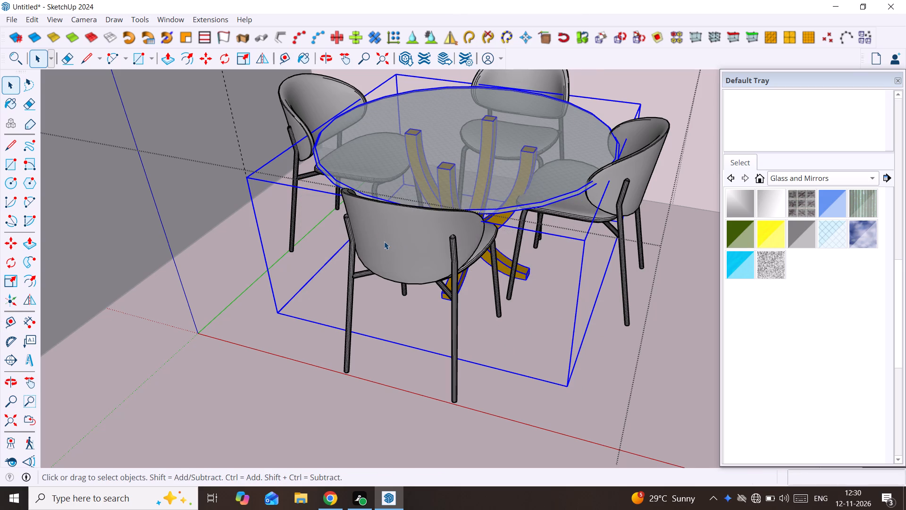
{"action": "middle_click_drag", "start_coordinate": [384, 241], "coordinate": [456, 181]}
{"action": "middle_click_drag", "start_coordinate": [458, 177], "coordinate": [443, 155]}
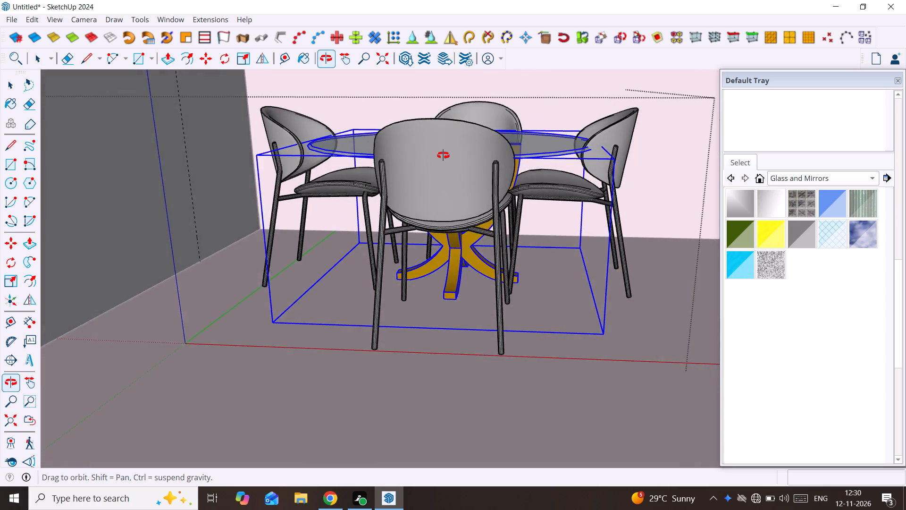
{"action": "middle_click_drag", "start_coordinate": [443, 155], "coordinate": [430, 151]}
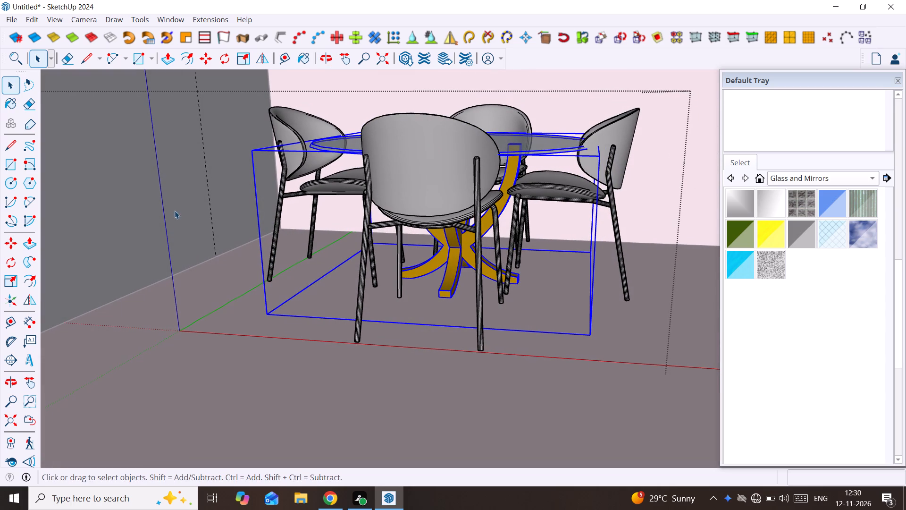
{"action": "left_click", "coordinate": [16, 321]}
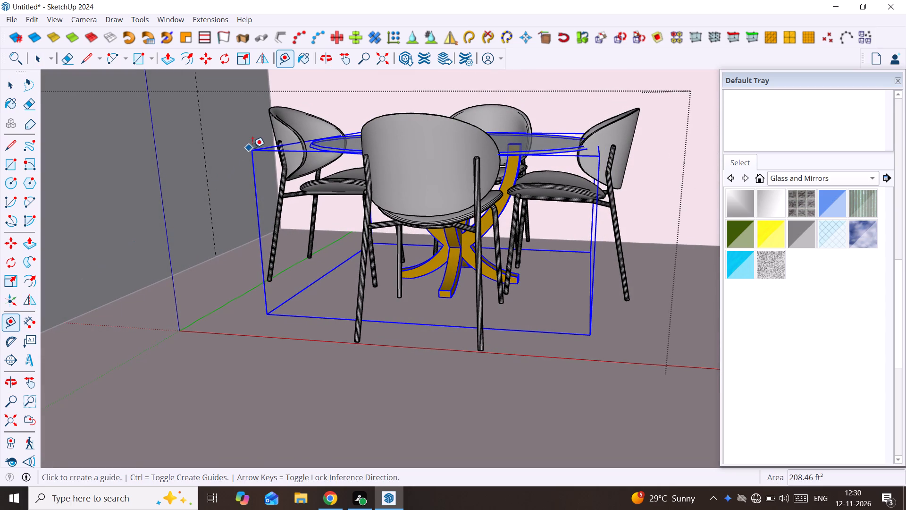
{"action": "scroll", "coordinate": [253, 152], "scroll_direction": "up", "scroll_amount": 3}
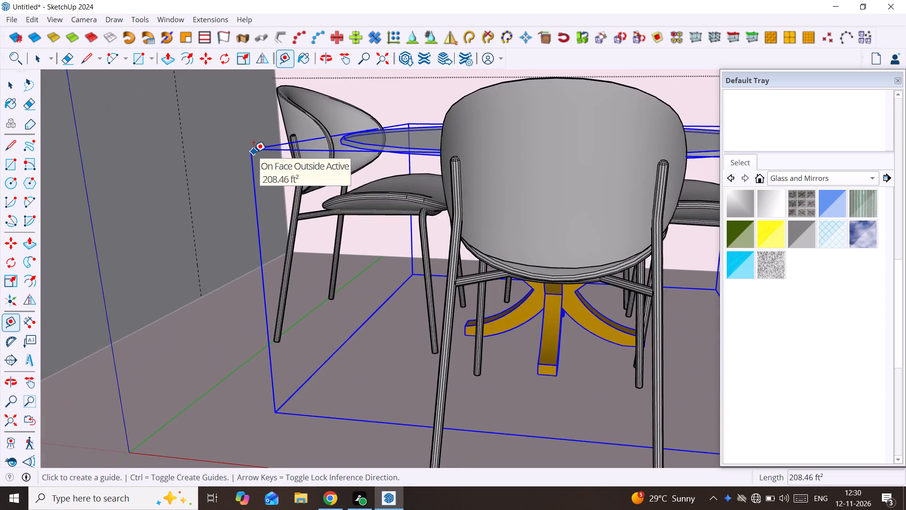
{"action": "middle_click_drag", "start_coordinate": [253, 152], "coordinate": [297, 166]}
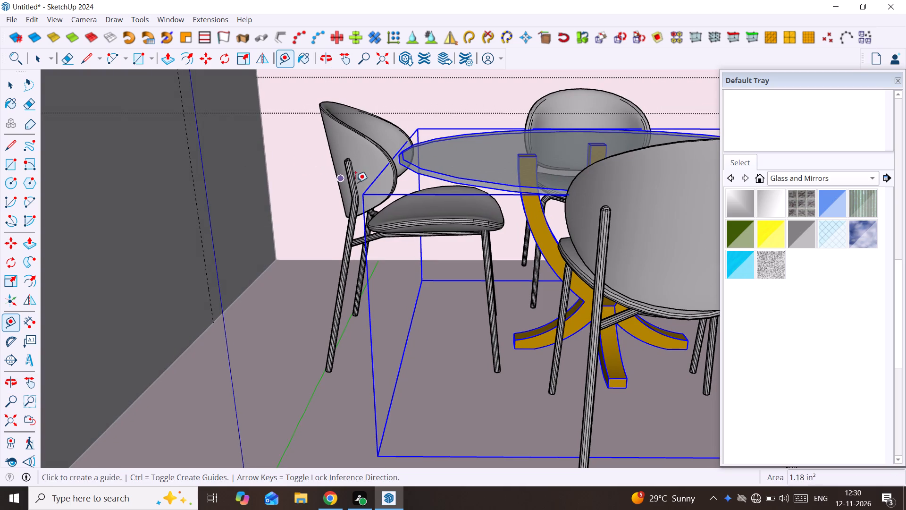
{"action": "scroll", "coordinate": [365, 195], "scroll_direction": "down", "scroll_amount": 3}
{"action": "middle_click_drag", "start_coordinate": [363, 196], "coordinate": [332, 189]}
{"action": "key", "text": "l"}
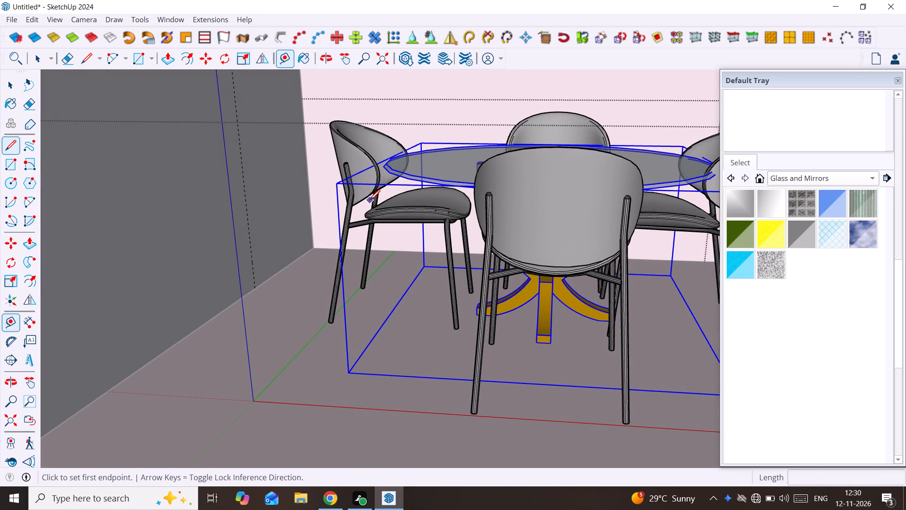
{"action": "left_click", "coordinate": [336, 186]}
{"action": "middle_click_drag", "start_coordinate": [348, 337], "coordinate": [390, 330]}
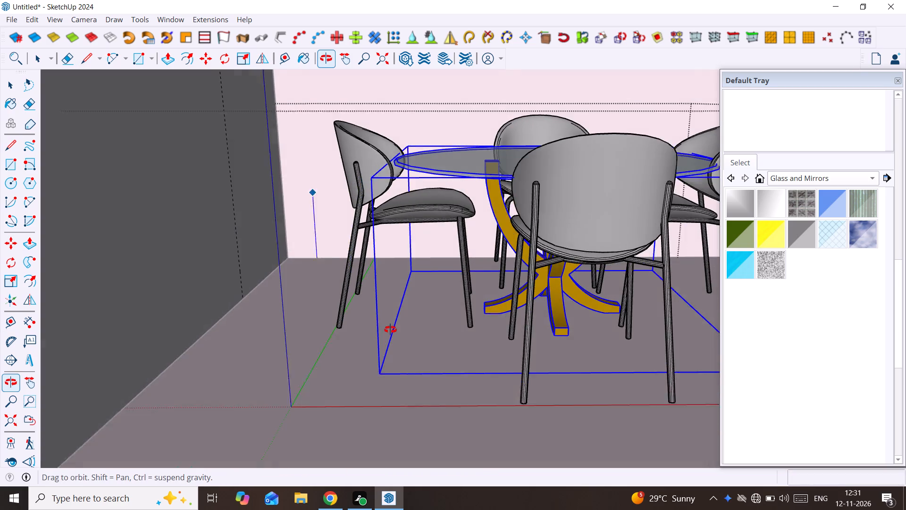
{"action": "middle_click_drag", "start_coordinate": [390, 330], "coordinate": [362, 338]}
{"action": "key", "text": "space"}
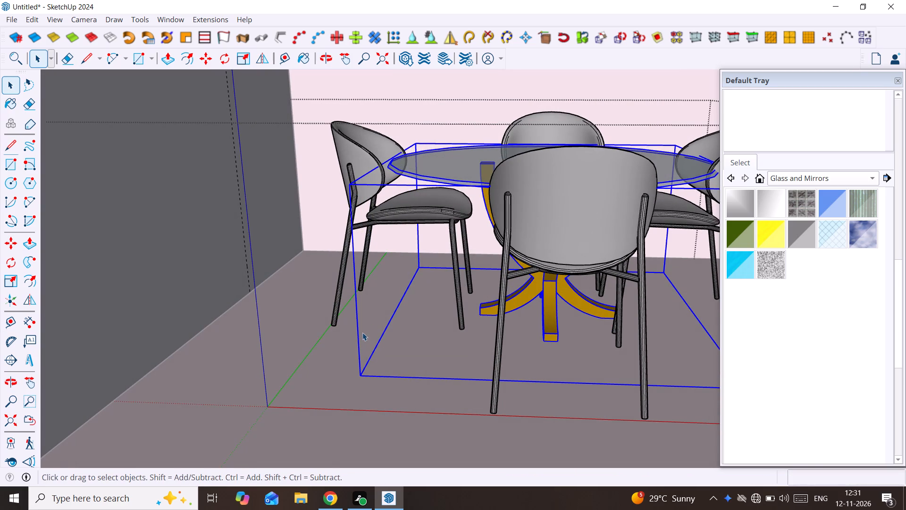
Leave the dining-set group and isolate the whole table-and-chairs group from the rest of the café model.
{"action": "scroll", "coordinate": [362, 332], "scroll_direction": "down", "scroll_amount": 11}
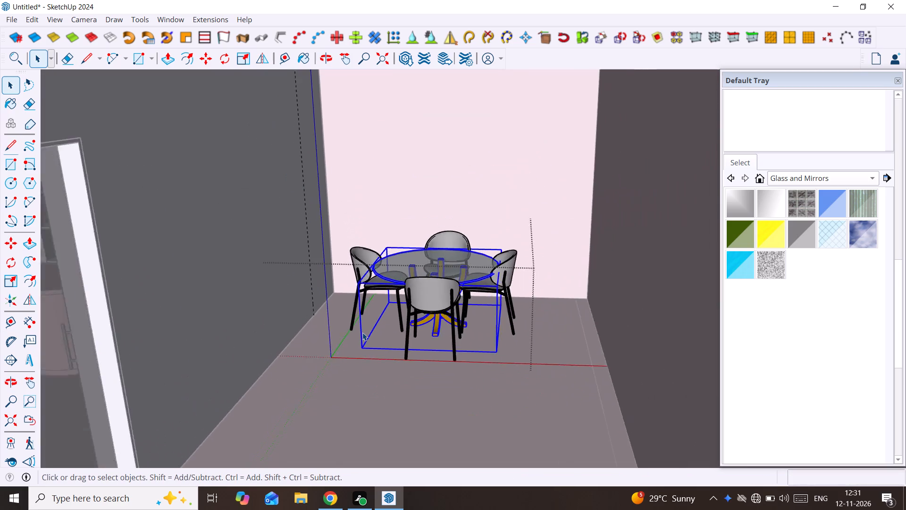
{"action": "scroll", "coordinate": [362, 332], "scroll_direction": "down", "scroll_amount": 7}
{"action": "middle_click_drag", "start_coordinate": [363, 331], "coordinate": [404, 284]}
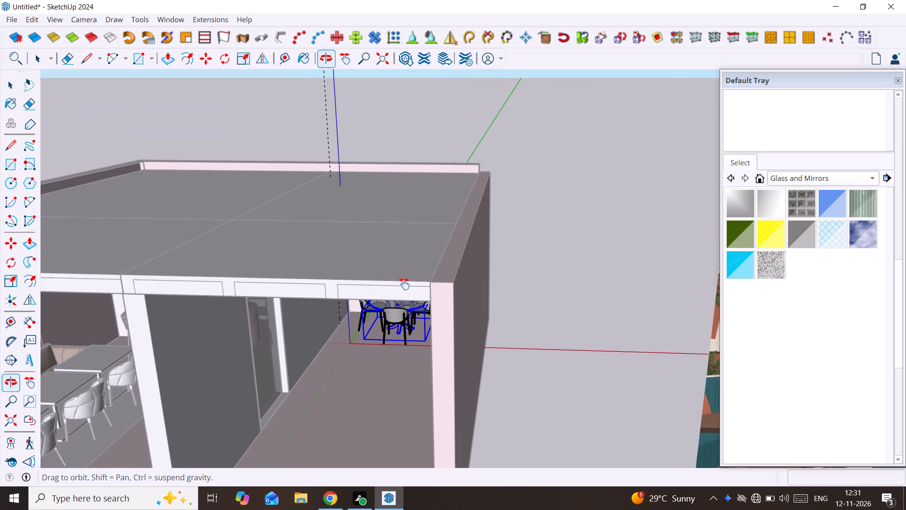
{"action": "middle_click_drag", "start_coordinate": [404, 284], "coordinate": [413, 256]}
{"action": "left_click", "coordinate": [613, 214]}
{"action": "left_click", "coordinate": [471, 231]}
{"action": "right_click", "coordinate": [471, 231]}
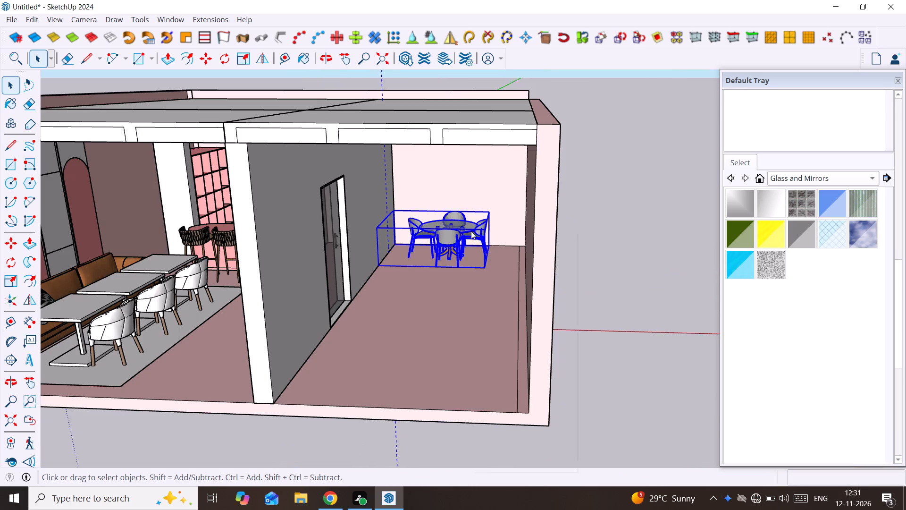
{"action": "left_click", "coordinate": [531, 463]}
Open the isolated dining-set group for editing and select the round glass table inside it.
{"action": "scroll", "coordinate": [416, 311], "scroll_direction": "up", "scroll_amount": 2}
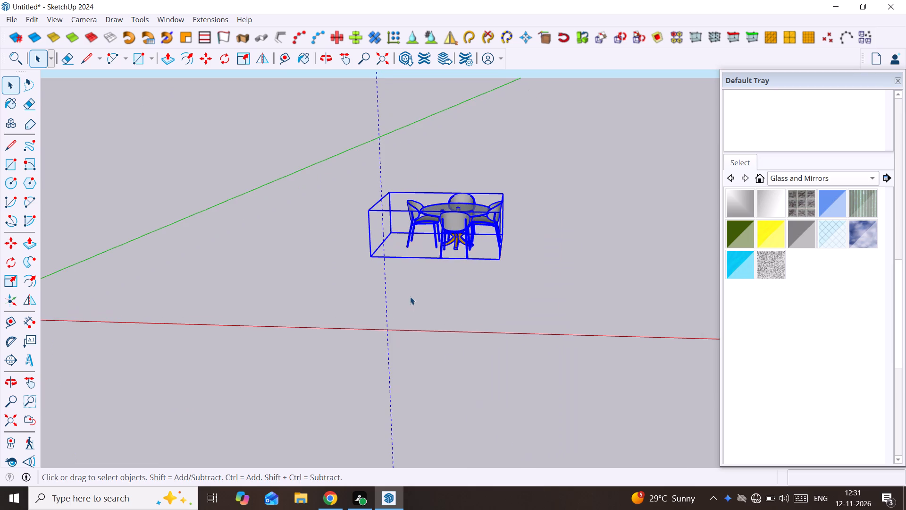
{"action": "scroll", "coordinate": [441, 245], "scroll_direction": "up", "scroll_amount": 8}
{"action": "left_click", "coordinate": [450, 146]}
{"action": "double_click", "coordinate": [454, 173]}
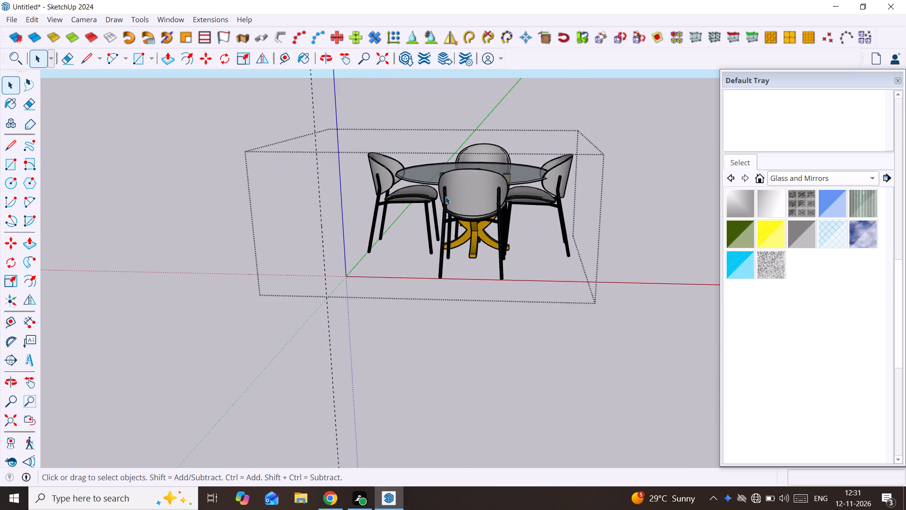
{"action": "scroll", "coordinate": [445, 196], "scroll_direction": "up", "scroll_amount": 3}
{"action": "middle_click_drag", "start_coordinate": [445, 196], "coordinate": [586, 281]}
{"action": "left_click", "coordinate": [479, 214]}
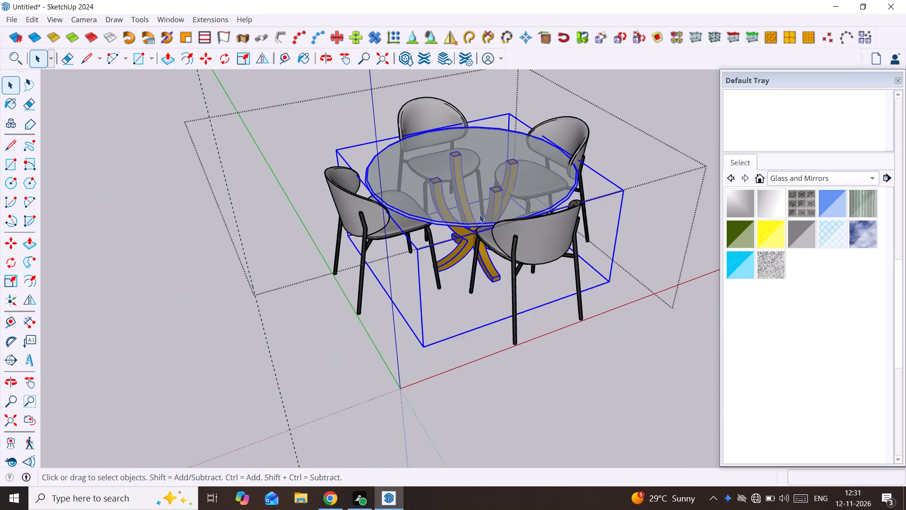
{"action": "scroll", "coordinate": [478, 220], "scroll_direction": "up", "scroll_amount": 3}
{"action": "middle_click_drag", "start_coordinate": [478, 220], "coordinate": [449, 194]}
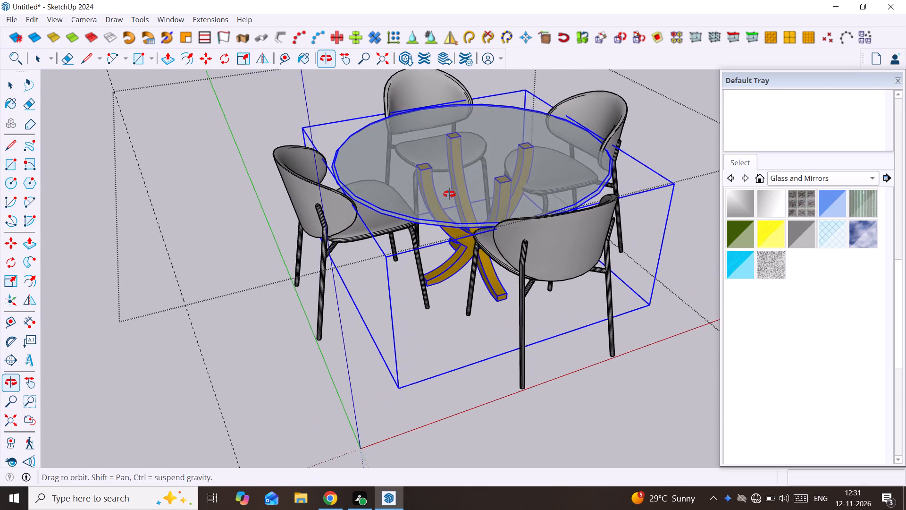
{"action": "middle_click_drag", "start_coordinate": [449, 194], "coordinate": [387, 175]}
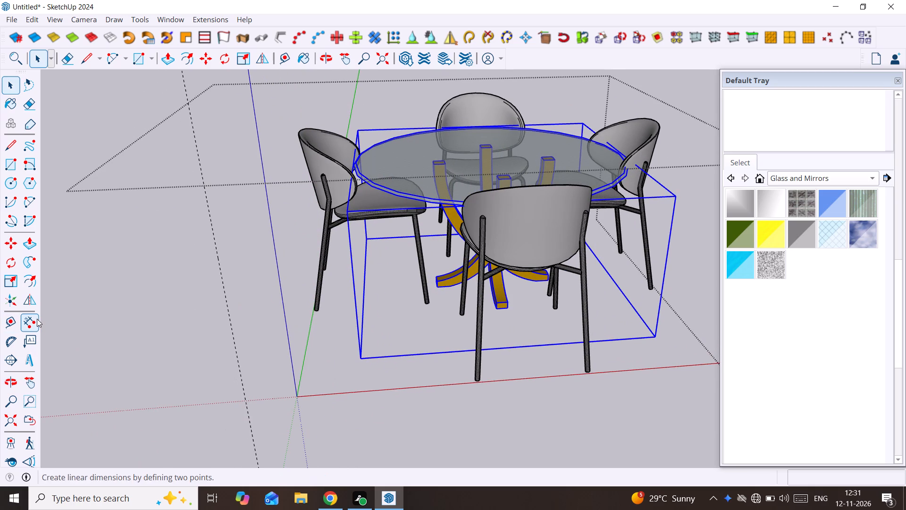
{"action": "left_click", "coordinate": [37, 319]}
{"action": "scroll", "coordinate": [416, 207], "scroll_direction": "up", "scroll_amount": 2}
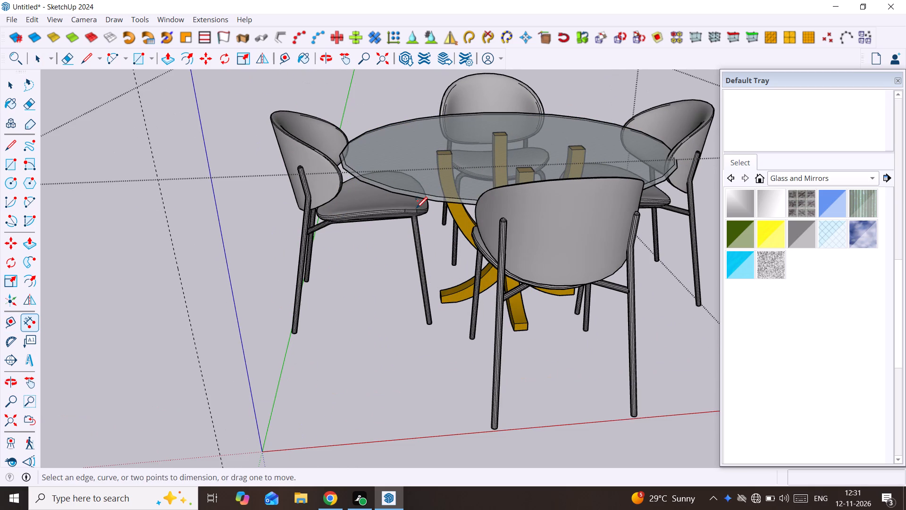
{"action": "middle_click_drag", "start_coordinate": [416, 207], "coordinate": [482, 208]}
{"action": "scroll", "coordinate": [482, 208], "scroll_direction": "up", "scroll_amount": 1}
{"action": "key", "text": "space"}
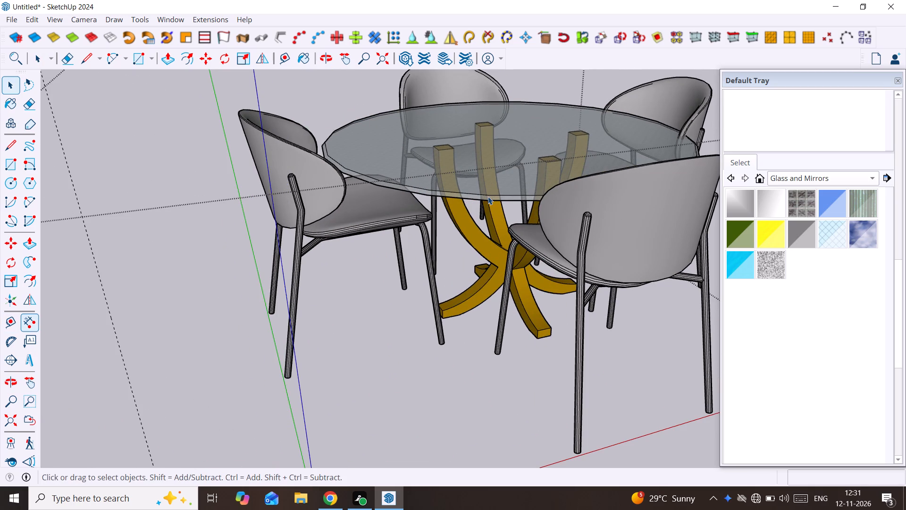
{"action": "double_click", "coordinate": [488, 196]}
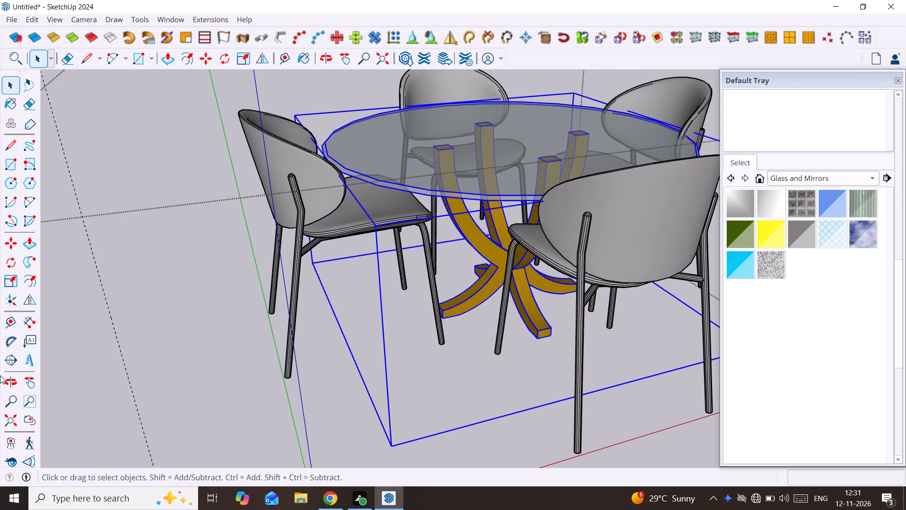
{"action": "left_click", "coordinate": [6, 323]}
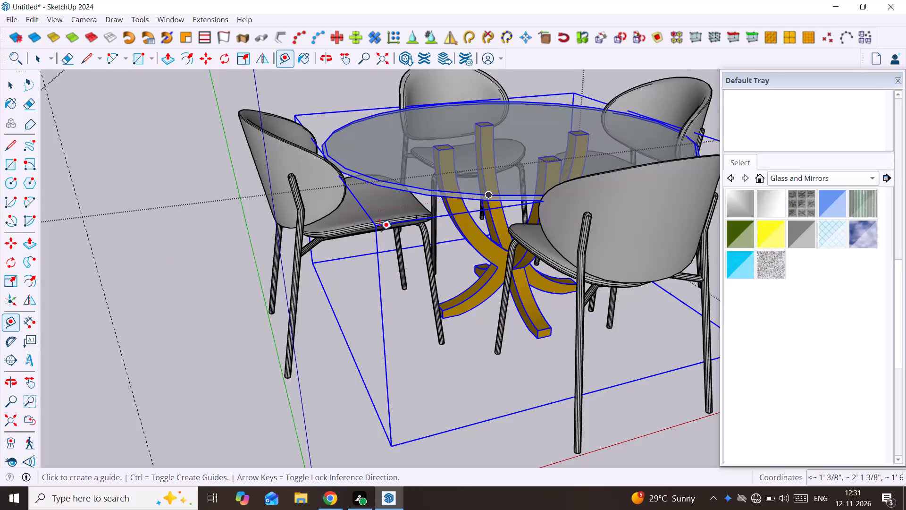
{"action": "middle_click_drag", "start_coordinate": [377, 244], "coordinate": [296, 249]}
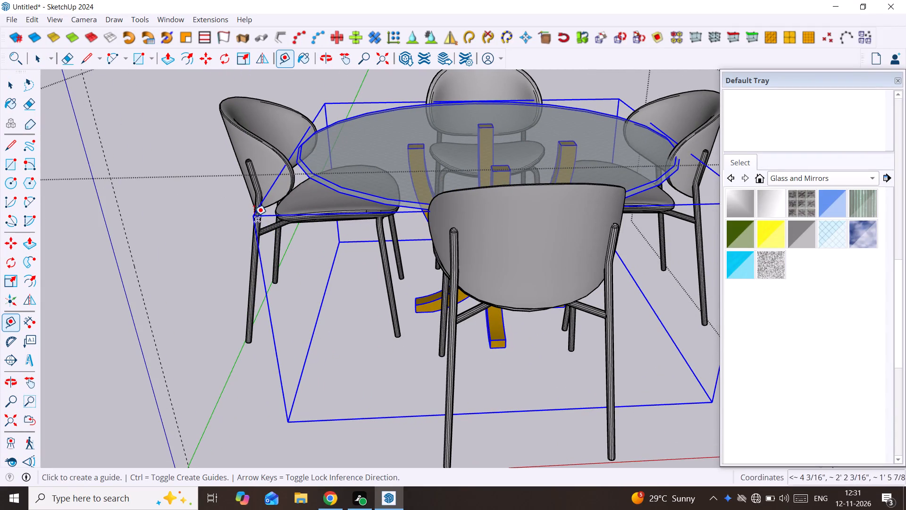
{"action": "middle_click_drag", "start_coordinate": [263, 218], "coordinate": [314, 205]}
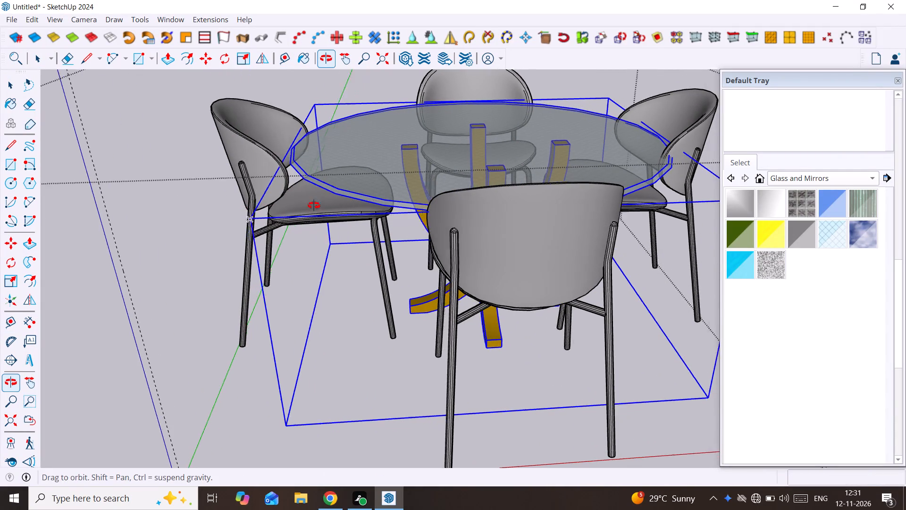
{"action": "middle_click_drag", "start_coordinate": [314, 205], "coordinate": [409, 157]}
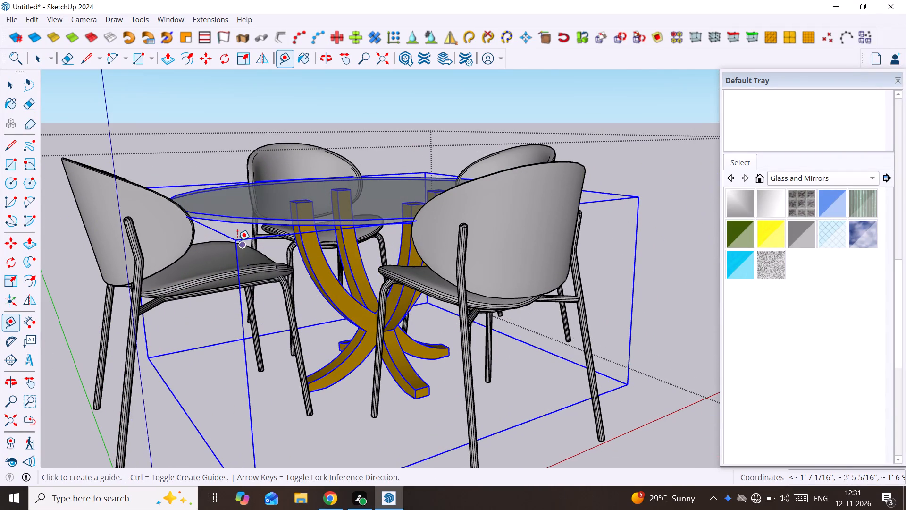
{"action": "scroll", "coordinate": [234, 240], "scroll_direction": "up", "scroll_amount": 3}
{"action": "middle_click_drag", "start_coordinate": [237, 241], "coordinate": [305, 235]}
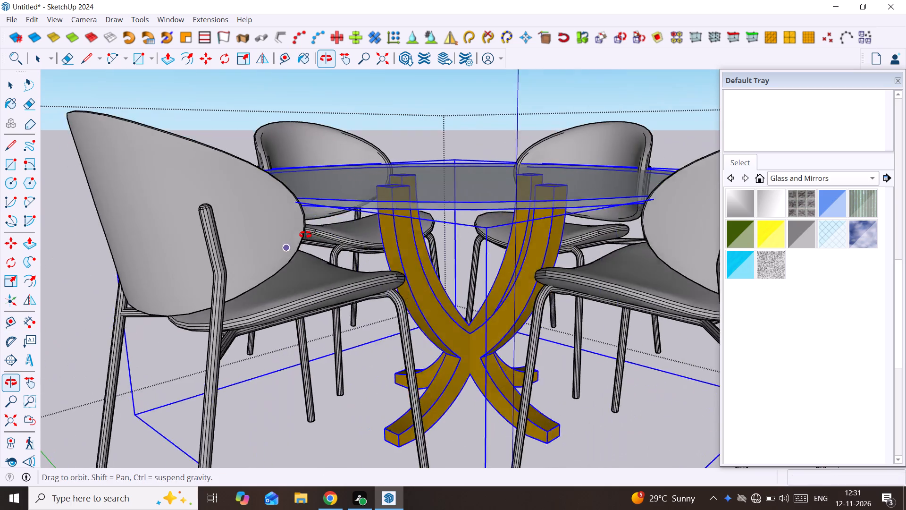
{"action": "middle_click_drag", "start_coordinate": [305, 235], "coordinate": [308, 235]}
Draw a horizontal square of about 4' 1 11/16" per side between opposite bottom corners of the table's bounding box.
{"action": "scroll", "coordinate": [450, 223], "scroll_direction": "down", "scroll_amount": 13}
{"action": "middle_click_drag", "start_coordinate": [450, 223], "coordinate": [435, 252]}
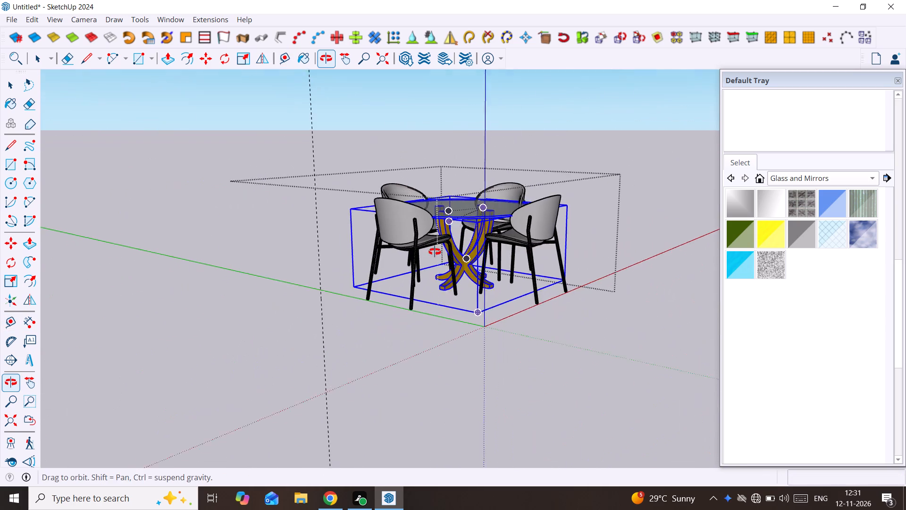
{"action": "middle_click_drag", "start_coordinate": [435, 252], "coordinate": [173, 370]}
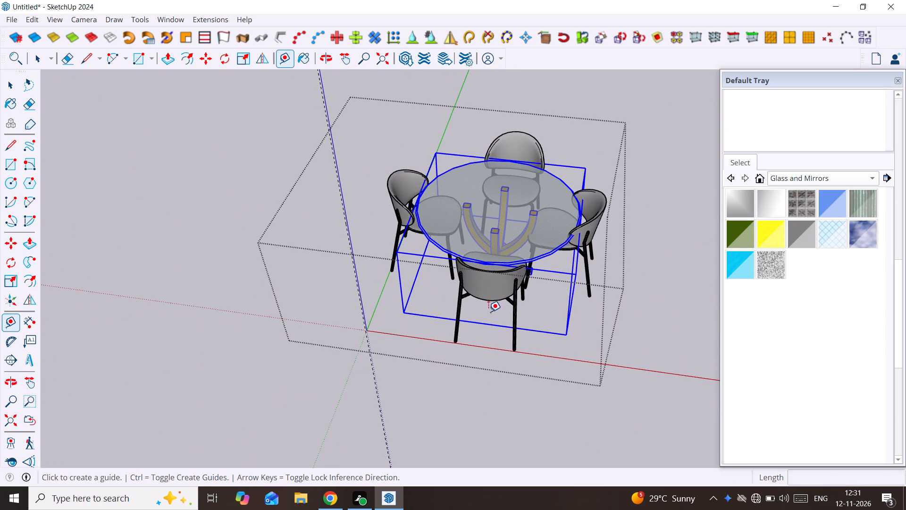
{"action": "scroll", "coordinate": [423, 320], "scroll_direction": "down", "scroll_amount": 2}
{"action": "middle_click_drag", "start_coordinate": [364, 320], "coordinate": [430, 370], "text": "shift"}
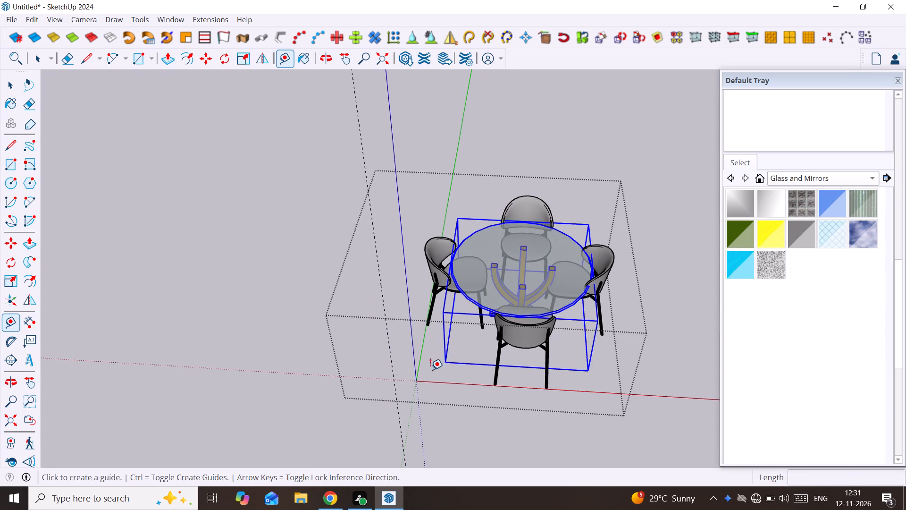
{"action": "key", "text": "r"}
{"action": "left_click", "coordinate": [446, 363]}
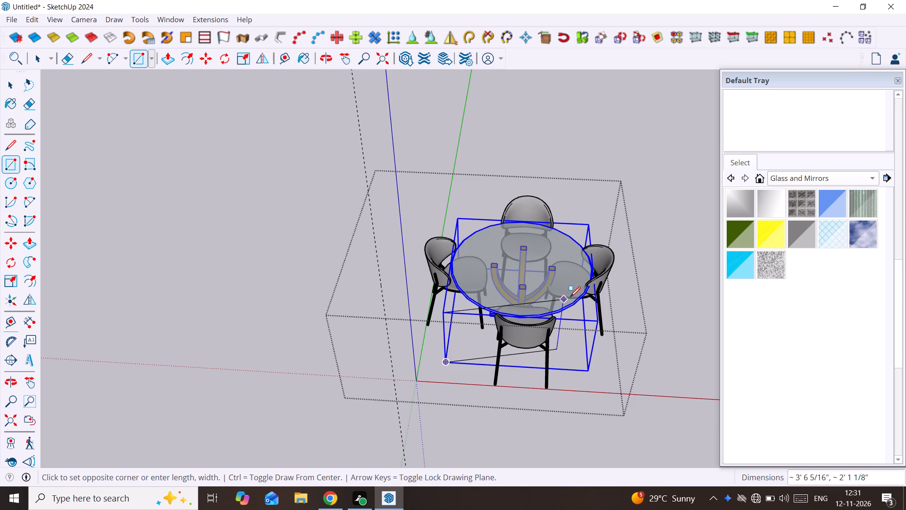
{"action": "middle_click_drag", "start_coordinate": [570, 297], "coordinate": [316, 294]}
{"action": "key", "text": "Up"}
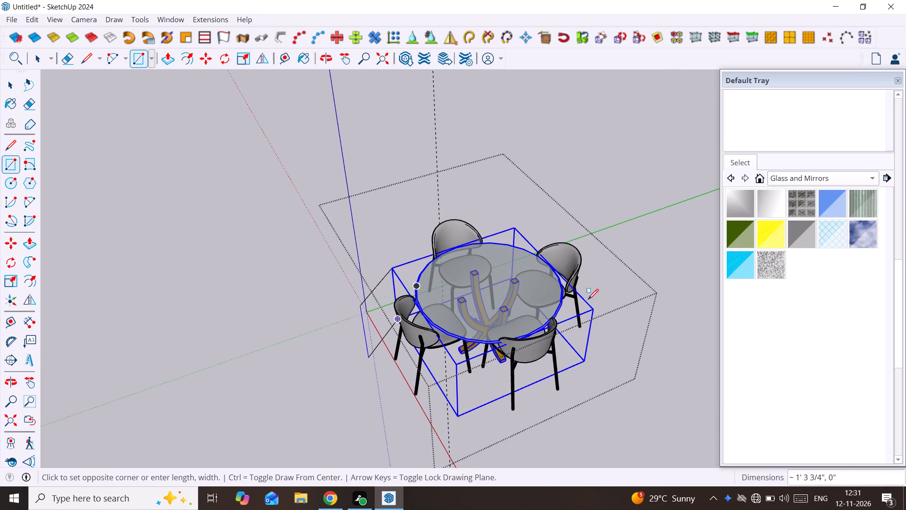
{"action": "scroll", "coordinate": [585, 355], "scroll_direction": "up", "scroll_amount": 11}
{"action": "left_click", "coordinate": [585, 362]}
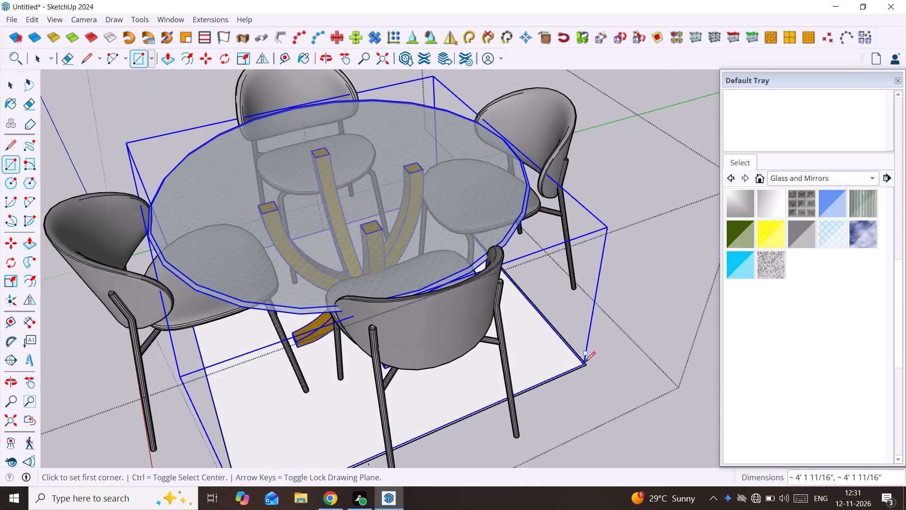
{"action": "key", "text": "space"}
{"action": "scroll", "coordinate": [552, 355], "scroll_direction": "up", "scroll_amount": 9}
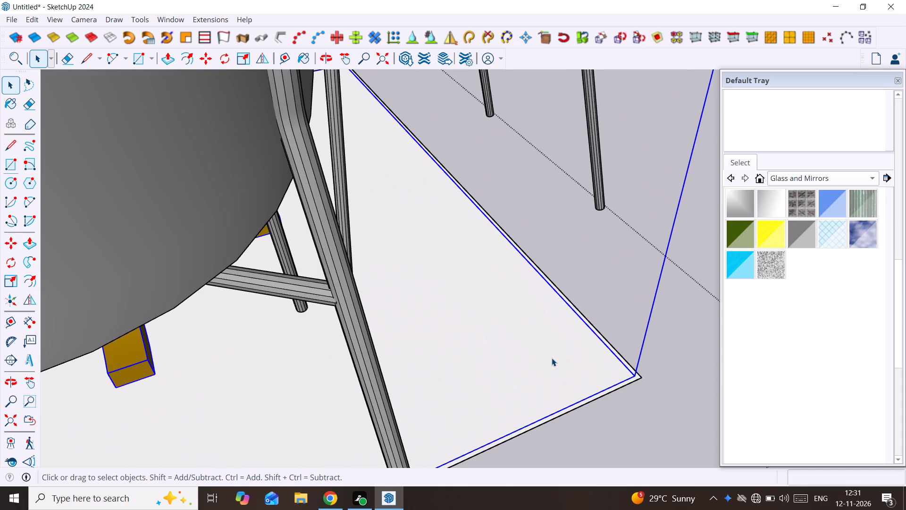
{"action": "scroll", "coordinate": [552, 358], "scroll_direction": "down", "scroll_amount": 9}
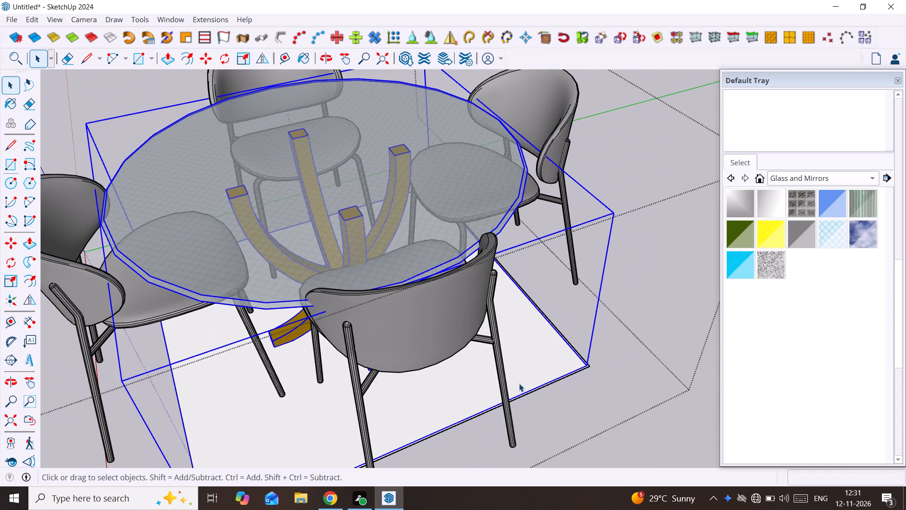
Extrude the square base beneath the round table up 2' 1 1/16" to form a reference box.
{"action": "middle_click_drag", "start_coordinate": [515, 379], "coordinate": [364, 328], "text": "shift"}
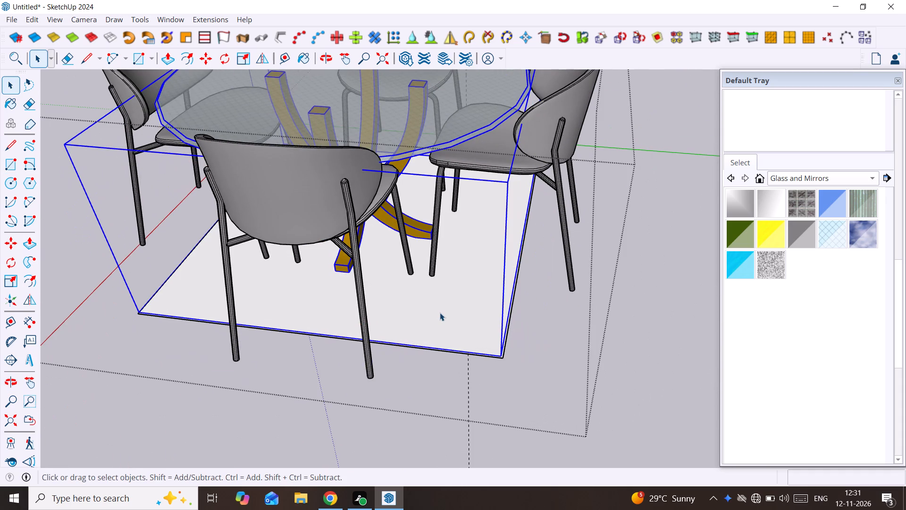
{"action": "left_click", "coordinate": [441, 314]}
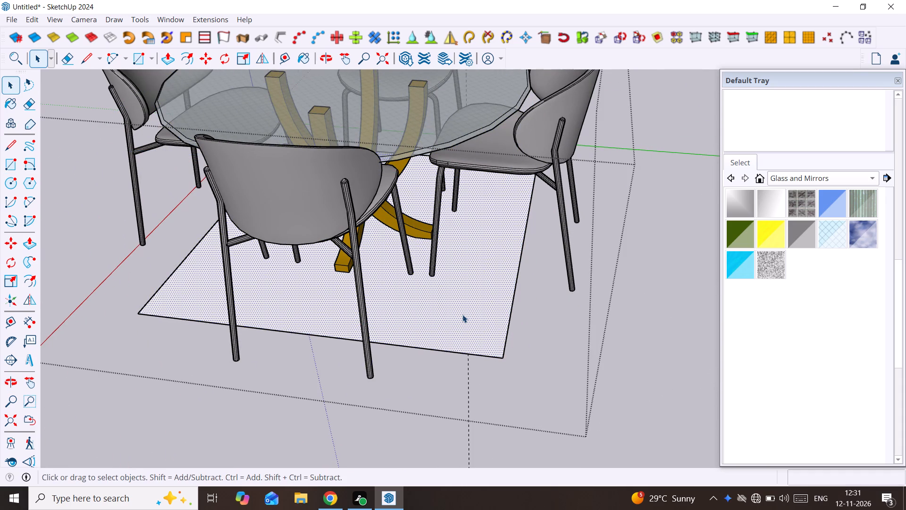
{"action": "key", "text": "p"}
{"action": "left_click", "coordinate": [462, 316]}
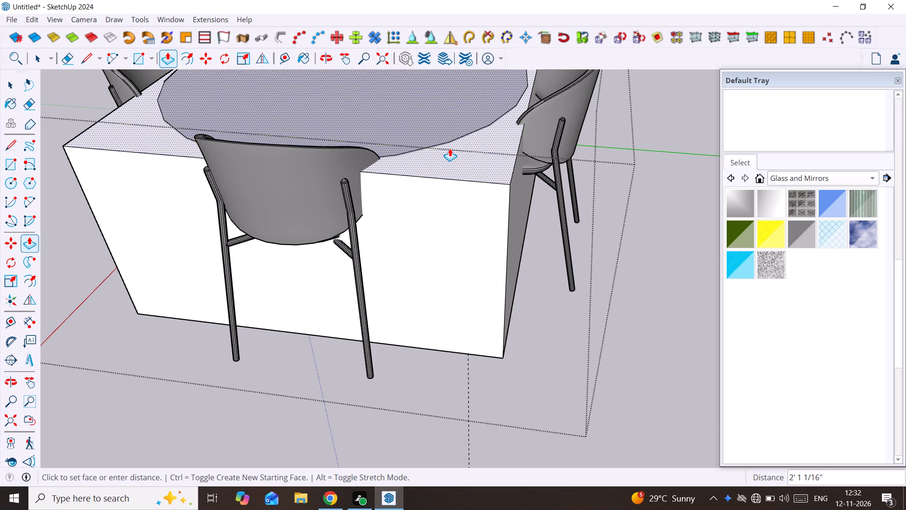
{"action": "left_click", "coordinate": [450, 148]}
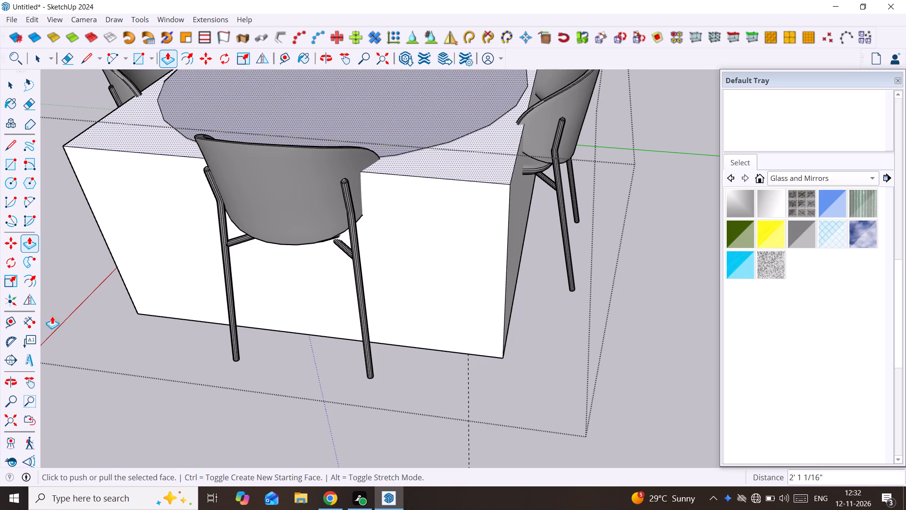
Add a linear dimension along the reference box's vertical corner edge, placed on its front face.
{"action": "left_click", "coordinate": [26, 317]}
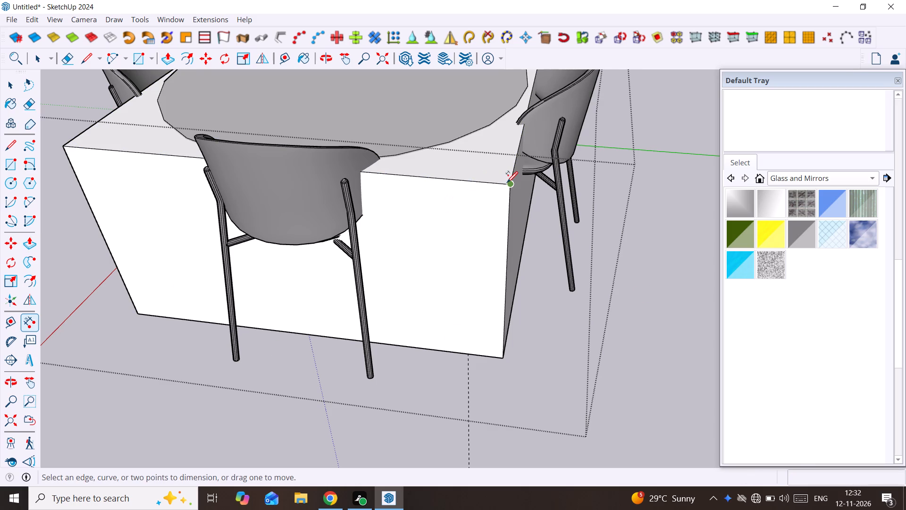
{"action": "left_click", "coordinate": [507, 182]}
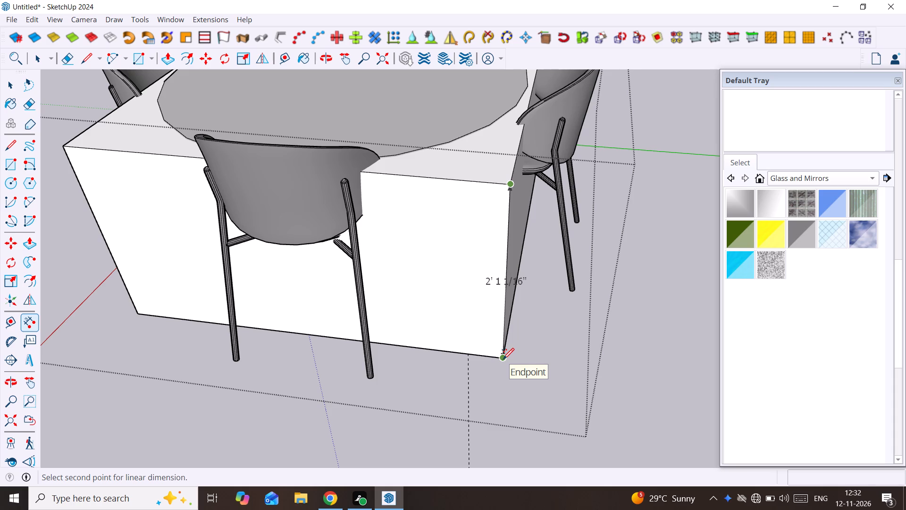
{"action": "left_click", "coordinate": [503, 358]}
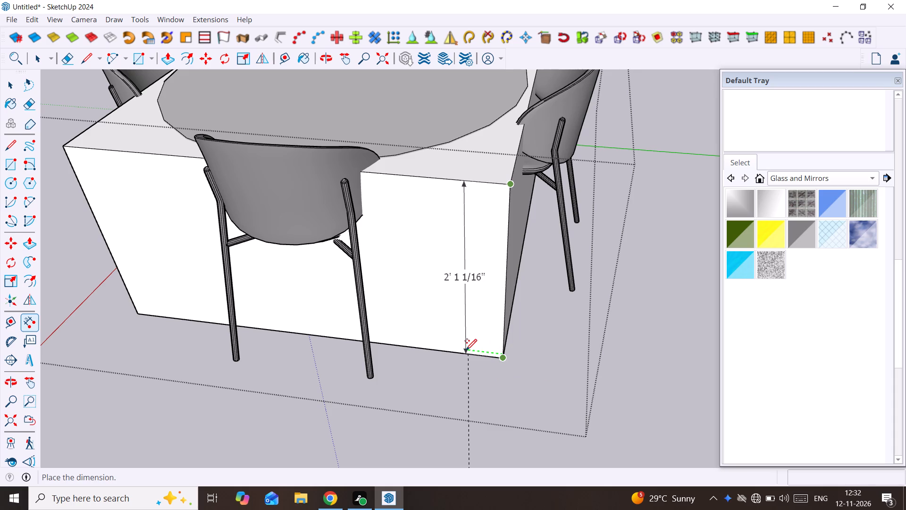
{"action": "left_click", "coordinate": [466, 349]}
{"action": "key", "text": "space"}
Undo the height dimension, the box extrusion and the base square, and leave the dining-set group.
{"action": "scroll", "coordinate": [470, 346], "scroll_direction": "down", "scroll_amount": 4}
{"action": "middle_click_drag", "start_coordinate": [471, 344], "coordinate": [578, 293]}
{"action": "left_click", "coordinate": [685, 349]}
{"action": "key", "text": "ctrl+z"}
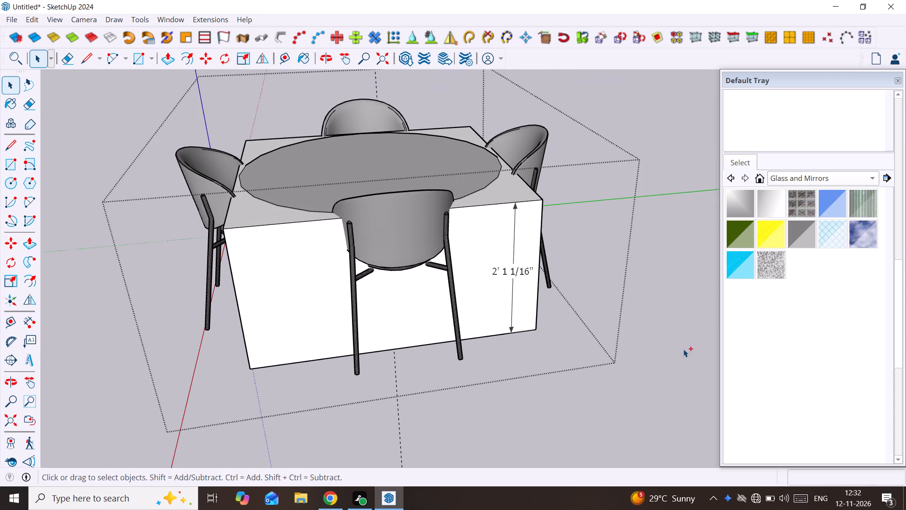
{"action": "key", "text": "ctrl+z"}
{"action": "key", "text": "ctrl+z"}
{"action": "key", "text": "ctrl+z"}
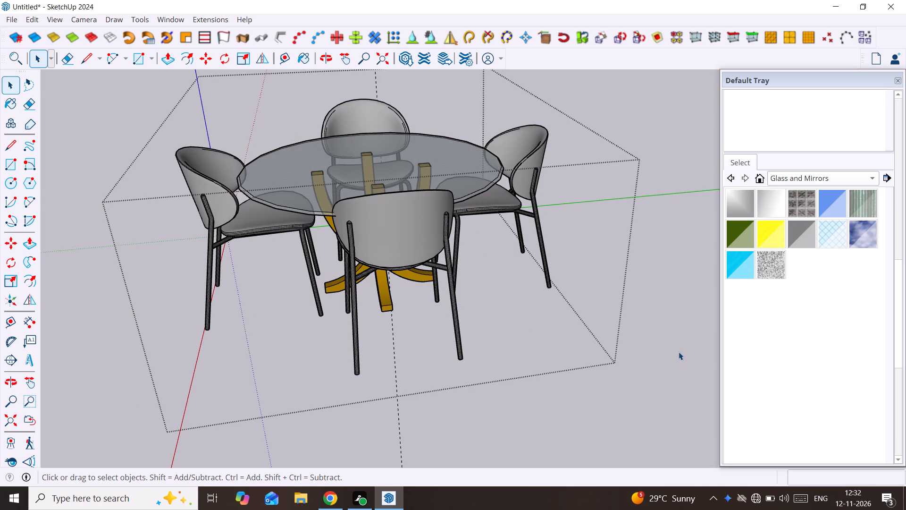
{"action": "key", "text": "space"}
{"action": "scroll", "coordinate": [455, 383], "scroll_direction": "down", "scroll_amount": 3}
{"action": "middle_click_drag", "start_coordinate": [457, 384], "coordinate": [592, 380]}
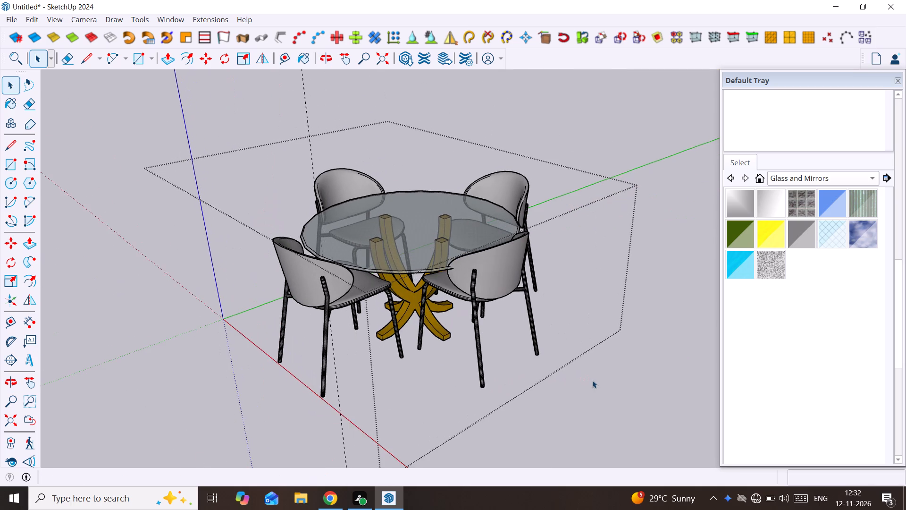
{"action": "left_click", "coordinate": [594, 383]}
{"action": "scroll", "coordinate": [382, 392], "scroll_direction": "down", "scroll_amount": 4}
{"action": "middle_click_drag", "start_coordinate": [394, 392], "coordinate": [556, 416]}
Reopen the dining-set group and stretch the round glass table larger along the red axis and on its green-axis side.
{"action": "left_click", "coordinate": [428, 312]}
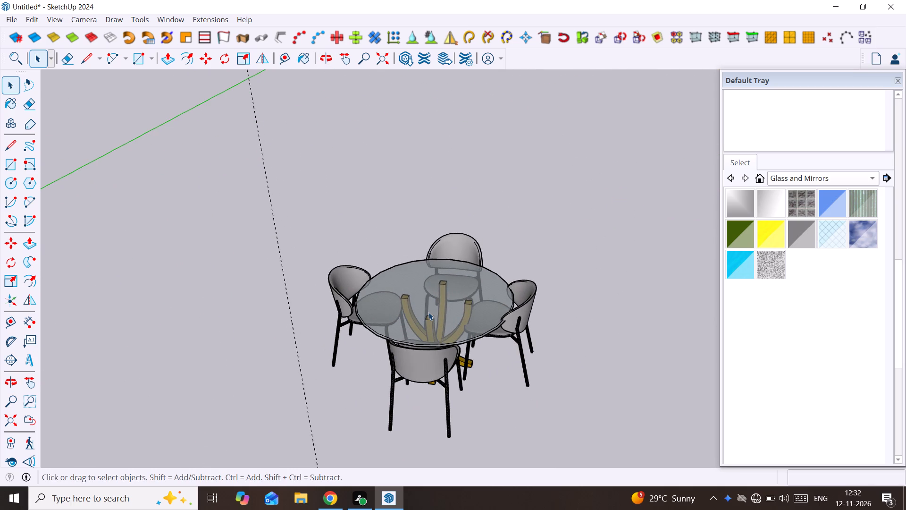
{"action": "double_click", "coordinate": [438, 314]}
{"action": "left_click", "coordinate": [446, 321]}
{"action": "middle_click_drag", "start_coordinate": [457, 324], "coordinate": [495, 321]}
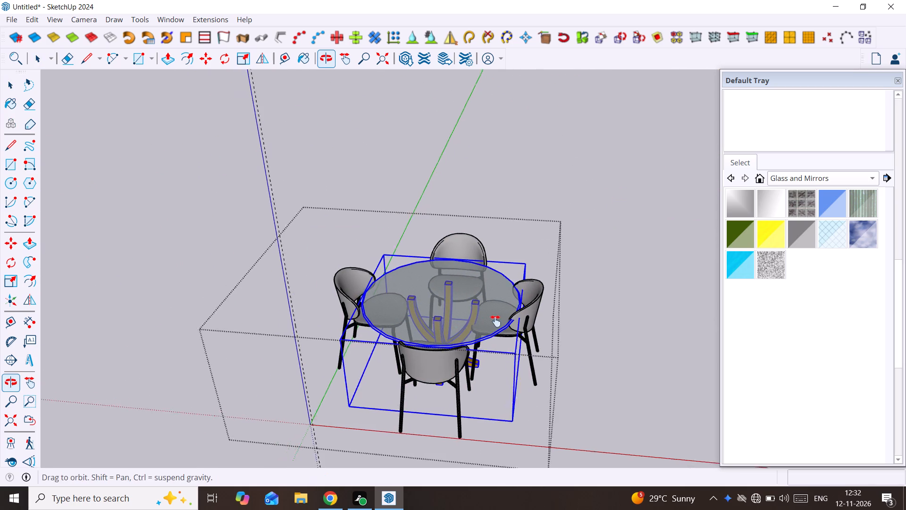
{"action": "middle_click_drag", "start_coordinate": [495, 321], "coordinate": [522, 324]}
{"action": "scroll", "coordinate": [522, 324], "scroll_direction": "up", "scroll_amount": 1}
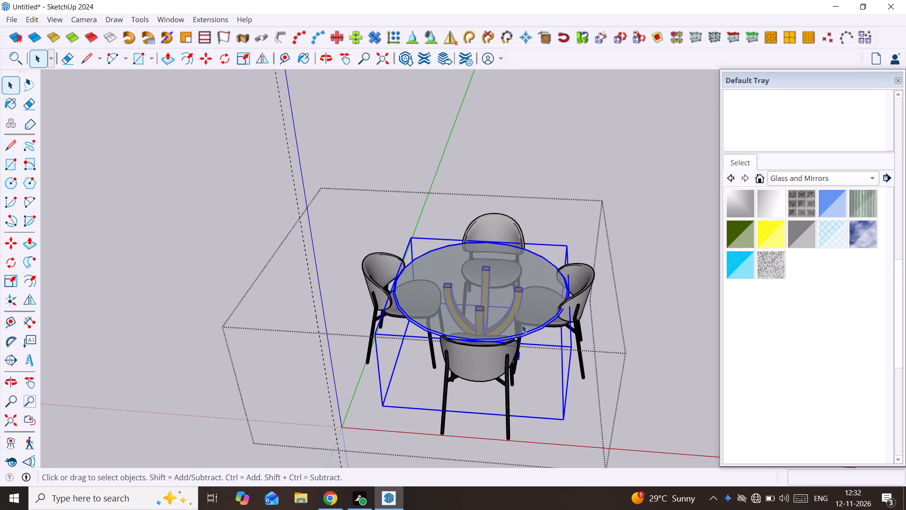
{"action": "key", "text": "s"}
{"action": "scroll", "coordinate": [521, 347], "scroll_direction": "up", "scroll_amount": 4}
{"action": "middle_click_drag", "start_coordinate": [470, 371], "coordinate": [312, 384]}
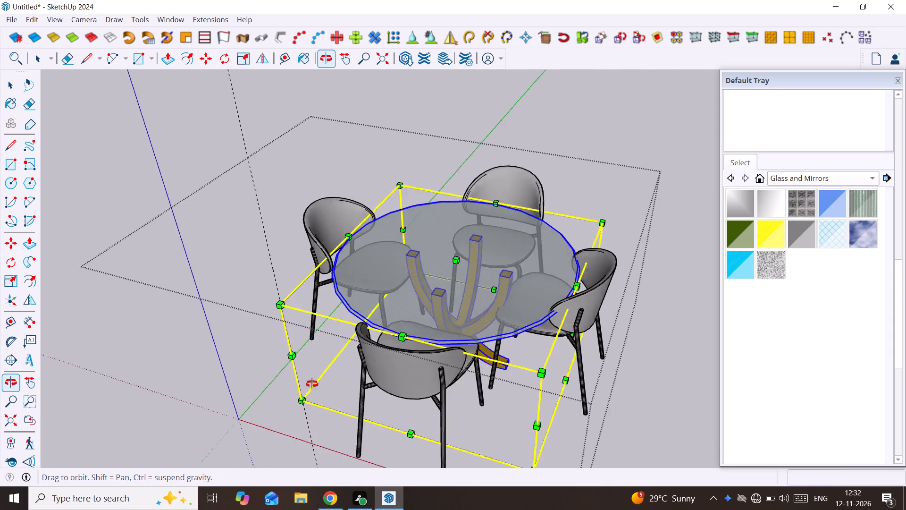
{"action": "middle_click_drag", "start_coordinate": [312, 384], "coordinate": [199, 346]}
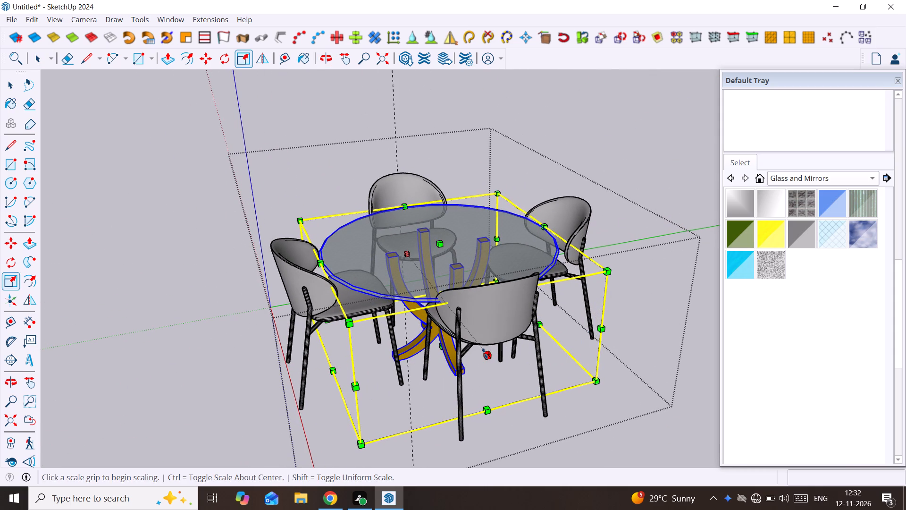
{"action": "left_click_drag", "start_coordinate": [487, 355], "coordinate": [491, 361]}
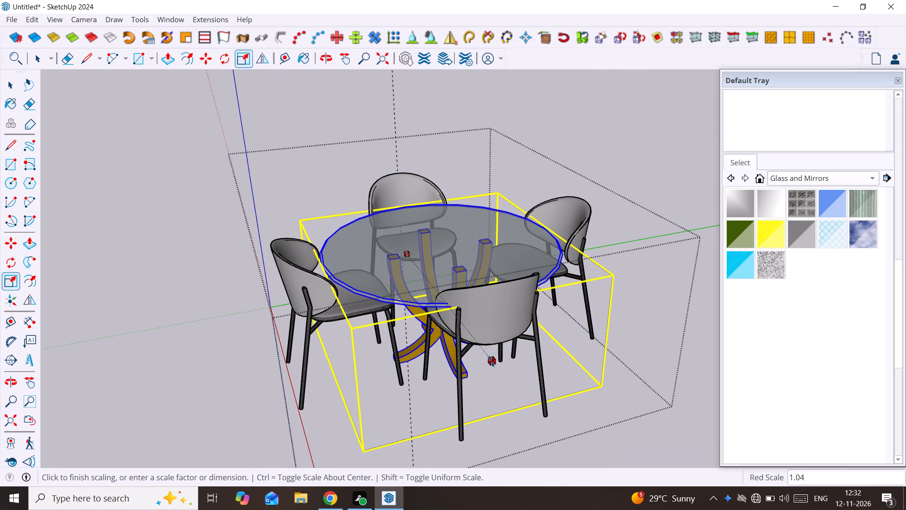
{"action": "left_click_drag", "start_coordinate": [491, 361], "coordinate": [501, 377]}
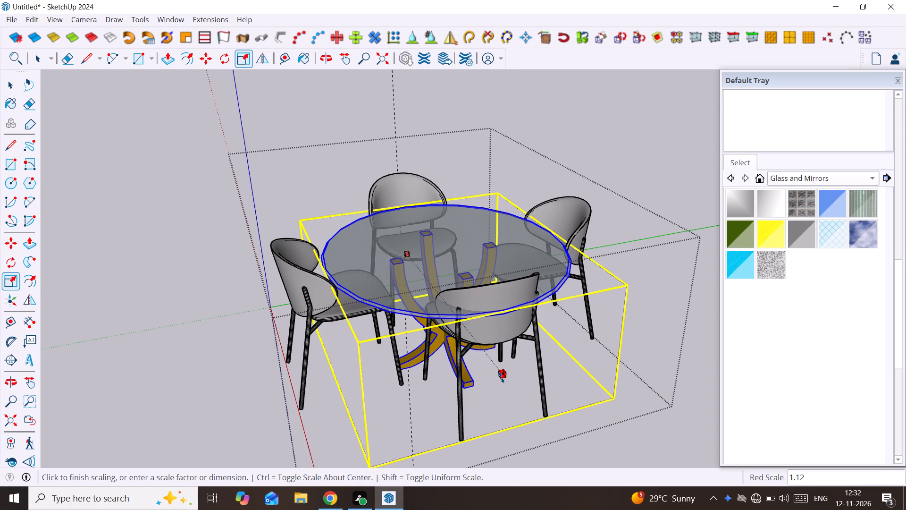
{"action": "left_click_drag", "start_coordinate": [501, 377], "coordinate": [507, 391]}
{"action": "left_click_drag", "start_coordinate": [329, 336], "coordinate": [321, 340]}
Stretch the round table further along the red axis by a scale of 1.05 and leave the dining-set group.
{"action": "middle_click_drag", "start_coordinate": [516, 376], "coordinate": [627, 405]}
{"action": "scroll", "coordinate": [627, 405], "scroll_direction": "down", "scroll_amount": 10}
{"action": "middle_click_drag", "start_coordinate": [623, 391], "coordinate": [687, 423]}
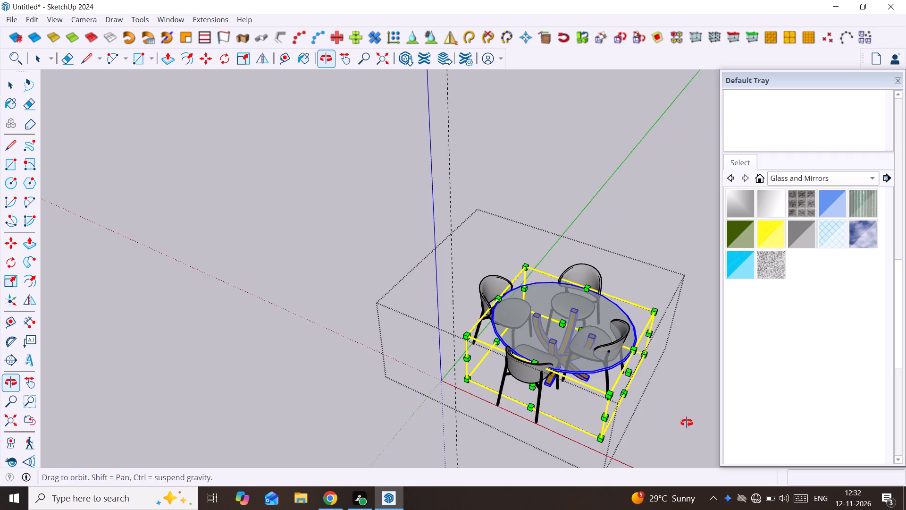
{"action": "middle_click_drag", "start_coordinate": [687, 423], "coordinate": [694, 426]}
{"action": "left_click_drag", "start_coordinate": [631, 364], "coordinate": [638, 368]}
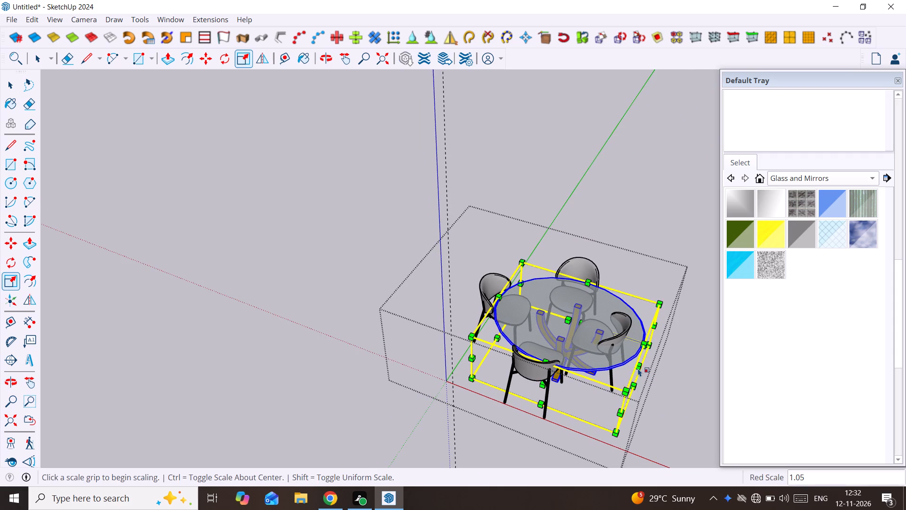
{"action": "scroll", "coordinate": [638, 368], "scroll_direction": "down", "scroll_amount": 4}
{"action": "middle_click_drag", "start_coordinate": [638, 368], "coordinate": [611, 382], "text": "shift"}
{"action": "key", "text": "space"}
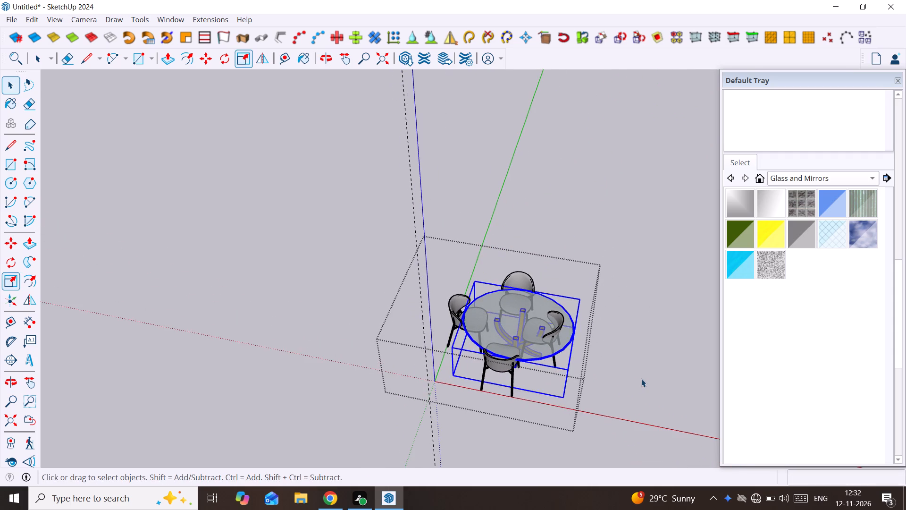
{"action": "left_click", "coordinate": [642, 378]}
{"action": "scroll", "coordinate": [533, 382], "scroll_direction": "up", "scroll_amount": 3}
{"action": "scroll", "coordinate": [544, 345], "scroll_direction": "up", "scroll_amount": 4}
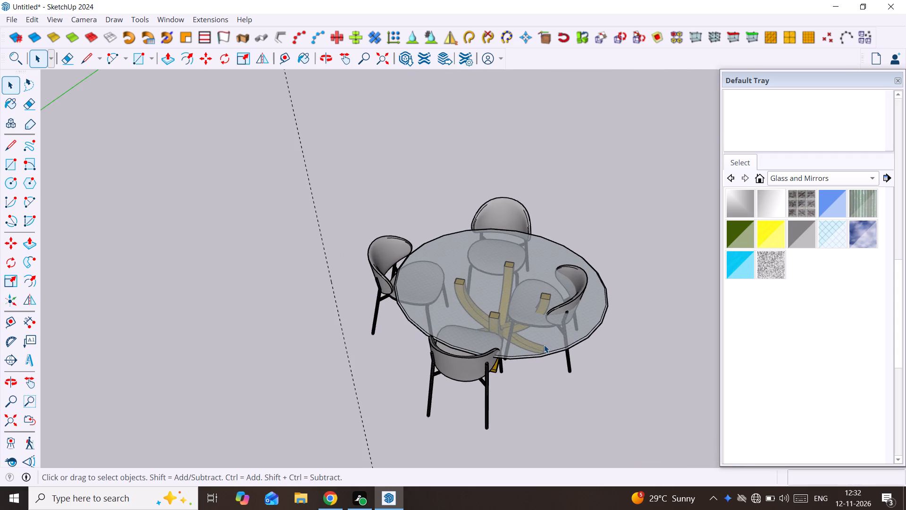
{"action": "left_click", "coordinate": [544, 345]}
{"action": "scroll", "coordinate": [544, 345], "scroll_direction": "up", "scroll_amount": 3}
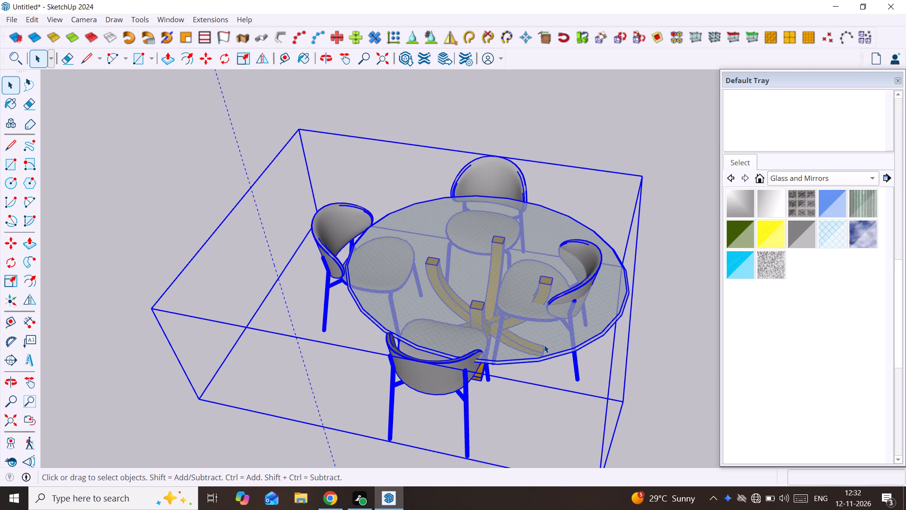
{"action": "left_click", "coordinate": [684, 331]}
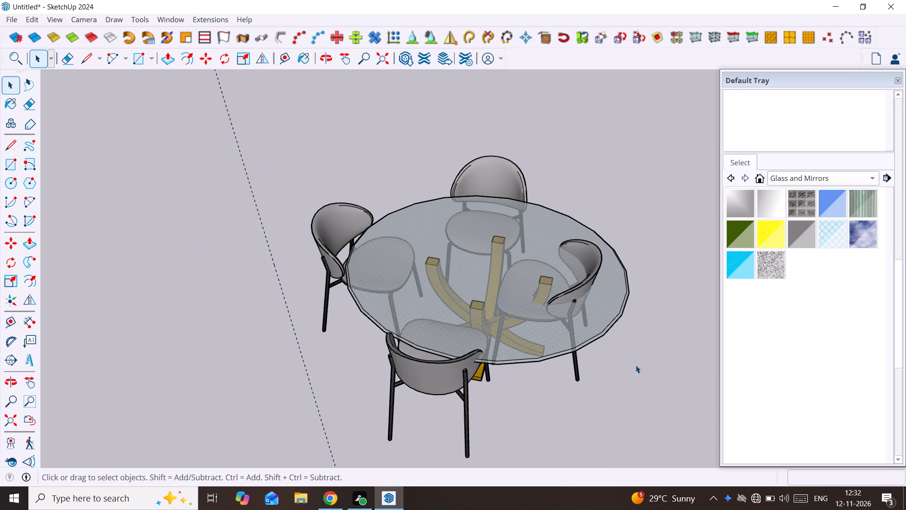
Inside the dining-set group, move the front chair about 9 11/16" sideways and about 5 3/16" toward the table along the green axis.
{"action": "left_click", "coordinate": [411, 376]}
{"action": "double_click", "coordinate": [413, 375]}
{"action": "left_click", "coordinate": [415, 377]}
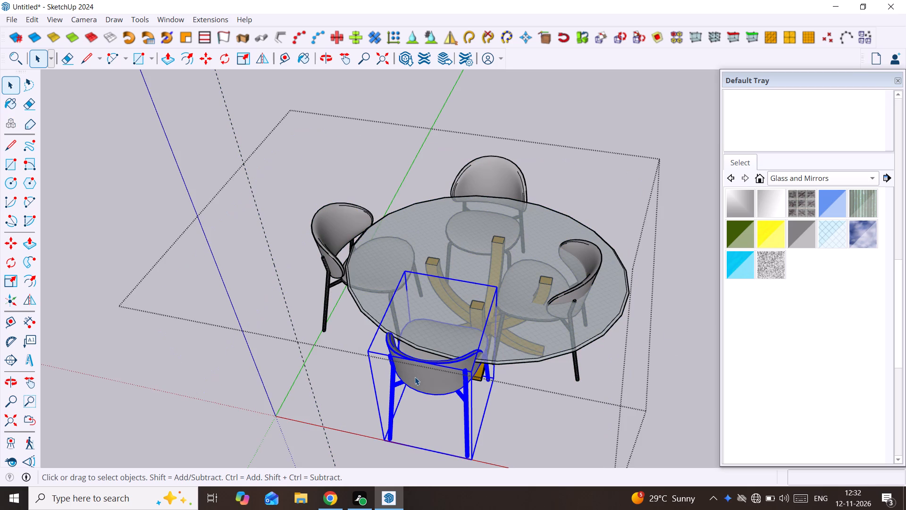
{"action": "key", "text": "m"}
{"action": "left_click", "coordinate": [409, 380]}
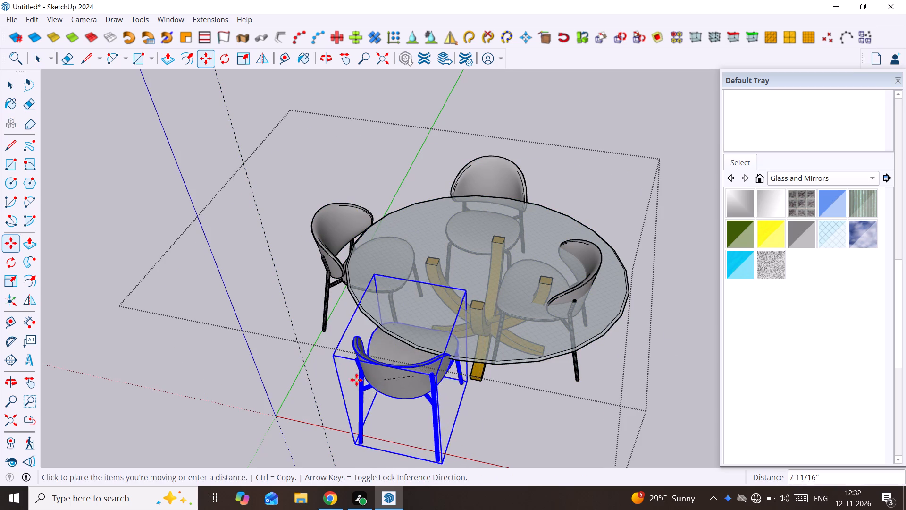
{"action": "middle_click_drag", "start_coordinate": [332, 362], "coordinate": [520, 363]}
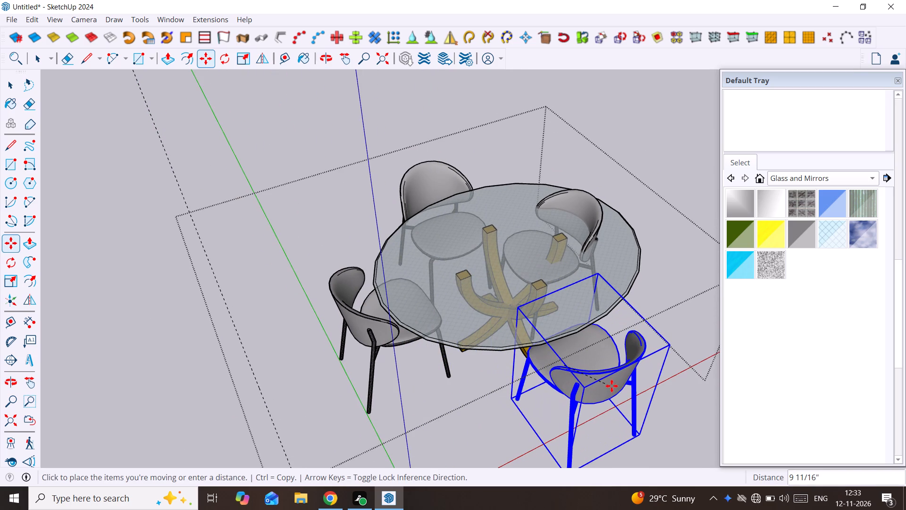
{"action": "left_click", "coordinate": [612, 386]}
{"action": "left_click", "coordinate": [609, 383]}
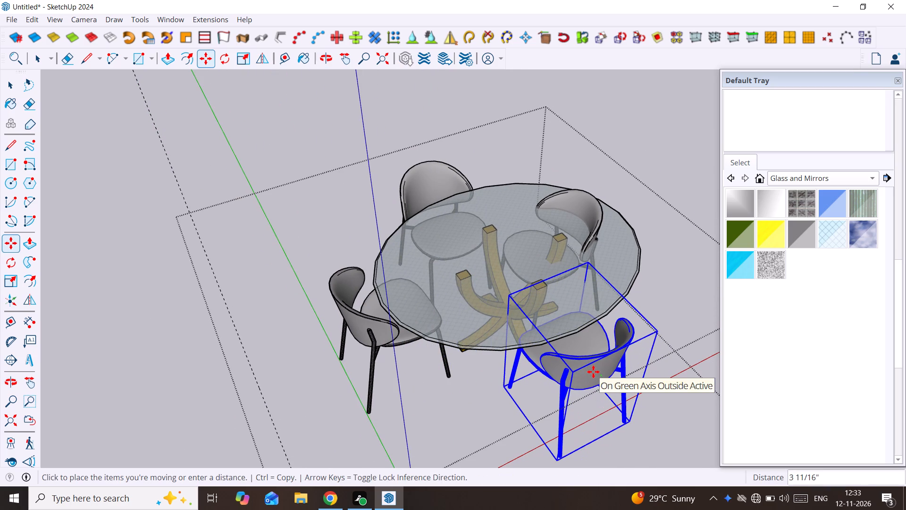
{"action": "left_click", "coordinate": [589, 366]}
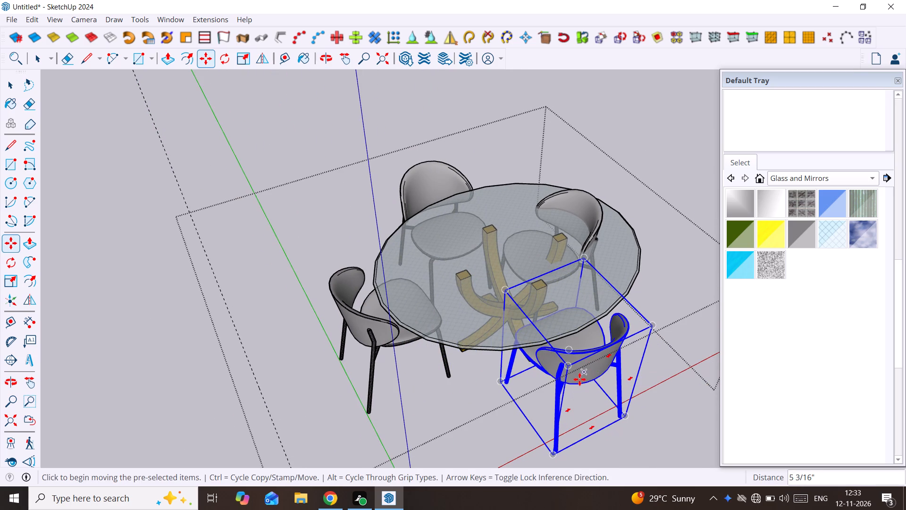
Make a copy of the moved chair rotated about 30° on the horizontal plane around its outer leg corner.
{"action": "scroll", "coordinate": [579, 379], "scroll_direction": "down", "scroll_amount": 3}
{"action": "middle_click_drag", "start_coordinate": [578, 380], "coordinate": [519, 397]}
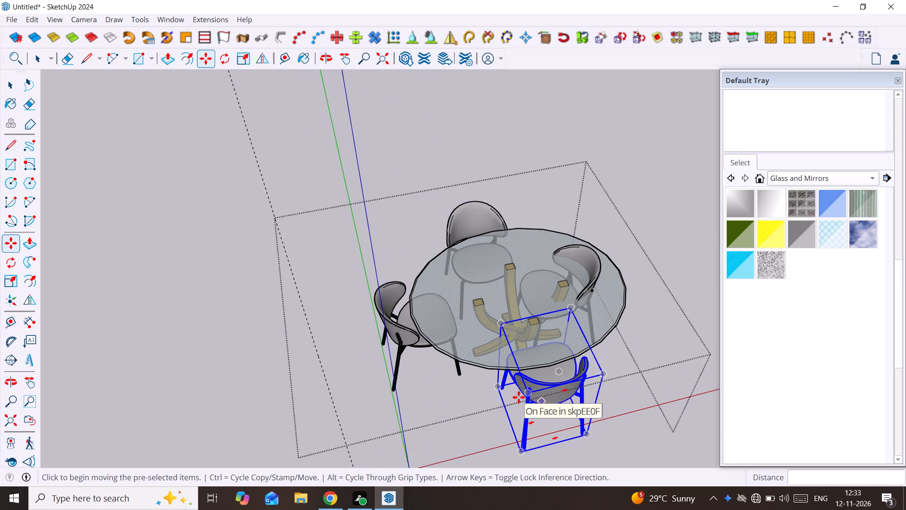
{"action": "key", "text": "q"}
{"action": "scroll", "coordinate": [535, 435], "scroll_direction": "down", "scroll_amount": 1}
{"action": "middle_click_drag", "start_coordinate": [535, 435], "coordinate": [533, 372], "text": "shift"}
{"action": "key", "text": "Up"}
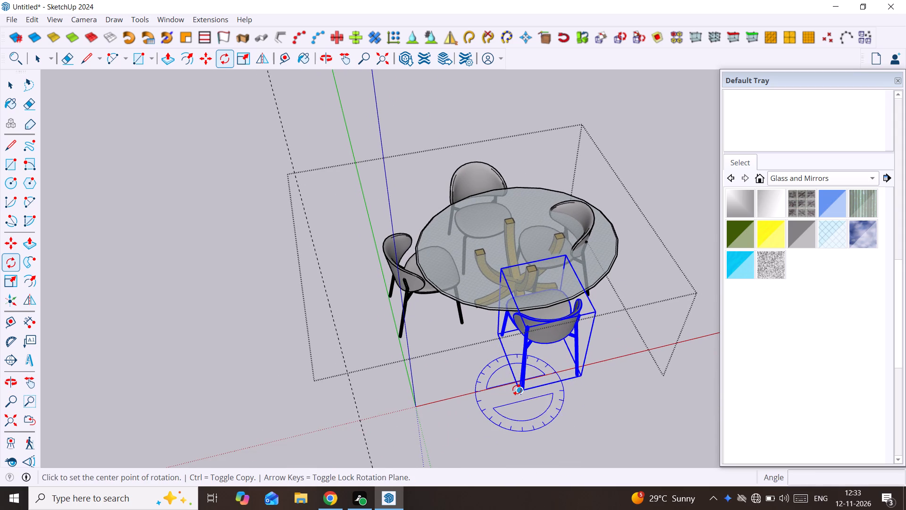
{"action": "left_click", "coordinate": [518, 391]}
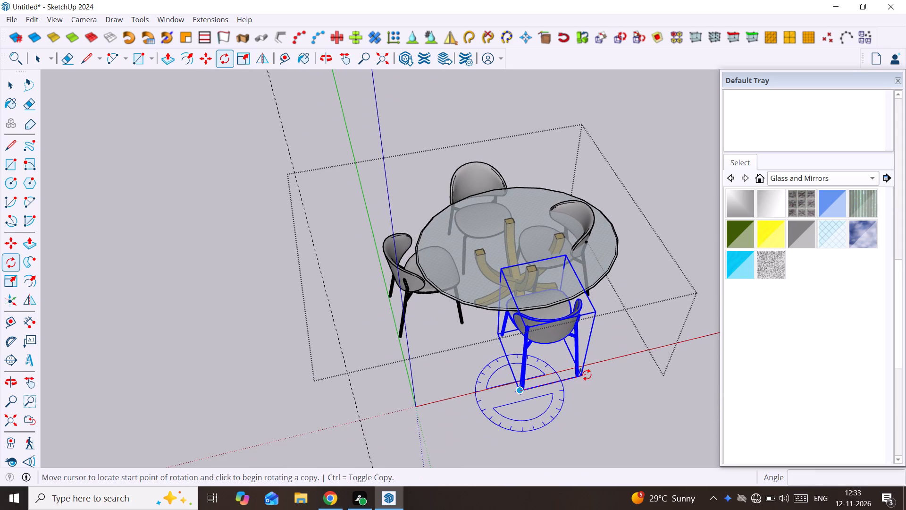
{"action": "left_click", "coordinate": [587, 375]}
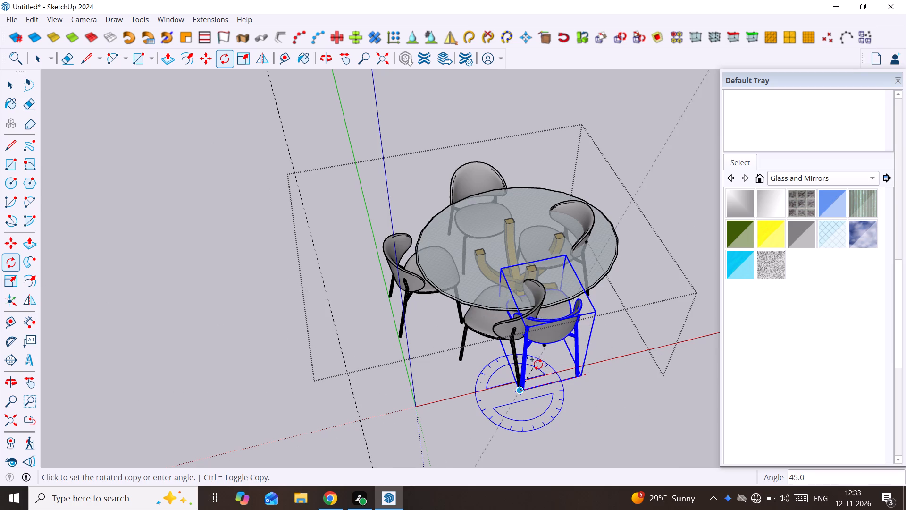
{"action": "left_click", "coordinate": [570, 407]}
Move the rotated chair copy about 2' 6 5/8" into the gap between the original chair and its neighbour around the table.
{"action": "key", "text": "space"}
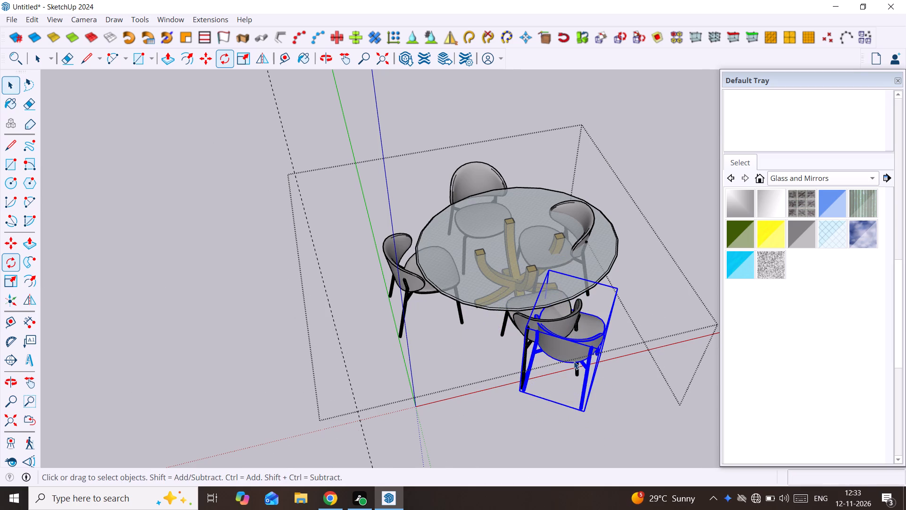
{"action": "key", "text": "m"}
{"action": "left_click", "coordinate": [587, 413]}
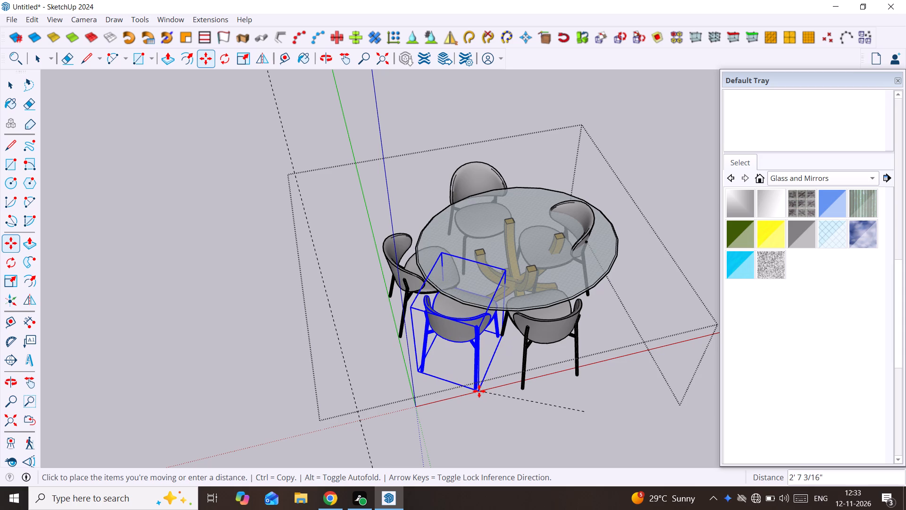
{"action": "left_click", "coordinate": [480, 391]}
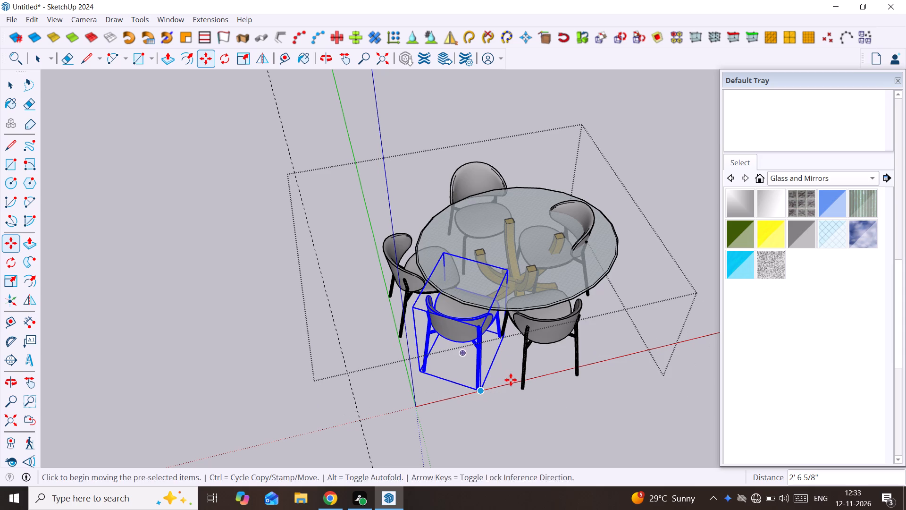
Make a copy of the original front chair rotated about 34.9° on the horizontal plane around its outer leg corner.
{"action": "middle_click_drag", "start_coordinate": [610, 355], "coordinate": [432, 374]}
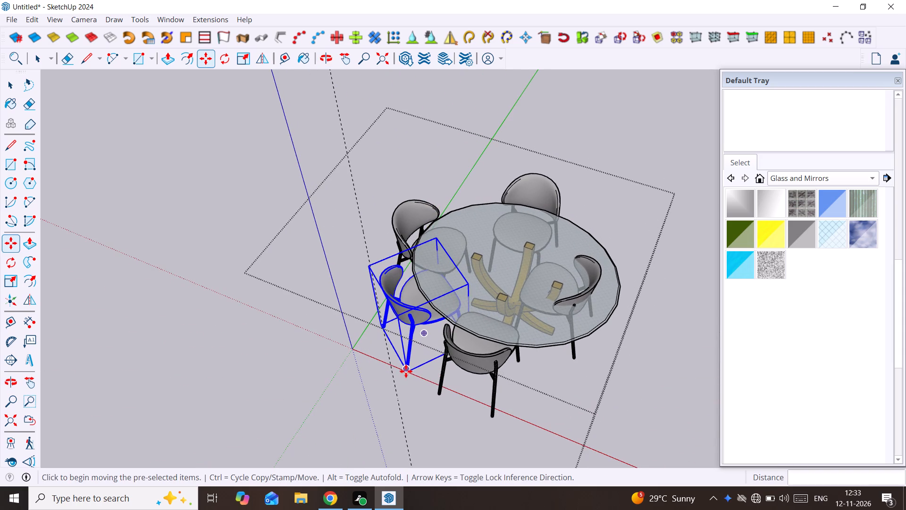
{"action": "scroll", "coordinate": [520, 381], "scroll_direction": "up", "scroll_amount": 1}
{"action": "middle_click_drag", "start_coordinate": [520, 381], "coordinate": [510, 371]}
{"action": "left_click", "coordinate": [484, 357]}
{"action": "key", "text": "space"}
{"action": "left_click", "coordinate": [484, 357]}
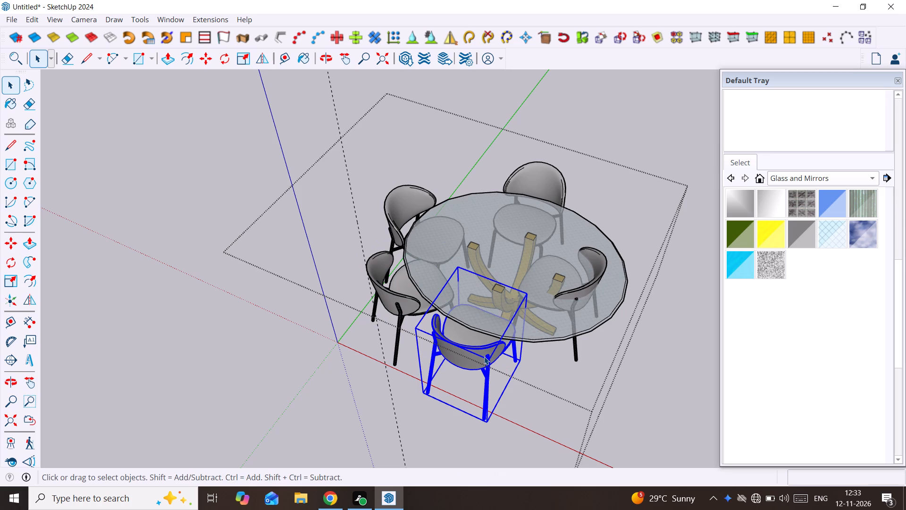
{"action": "key", "text": "q"}
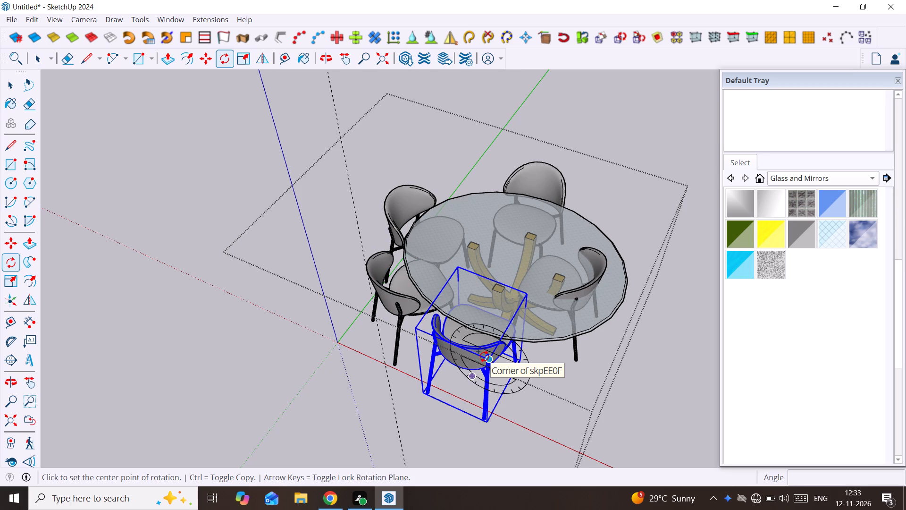
{"action": "key", "text": "Up"}
{"action": "left_click", "coordinate": [486, 422]}
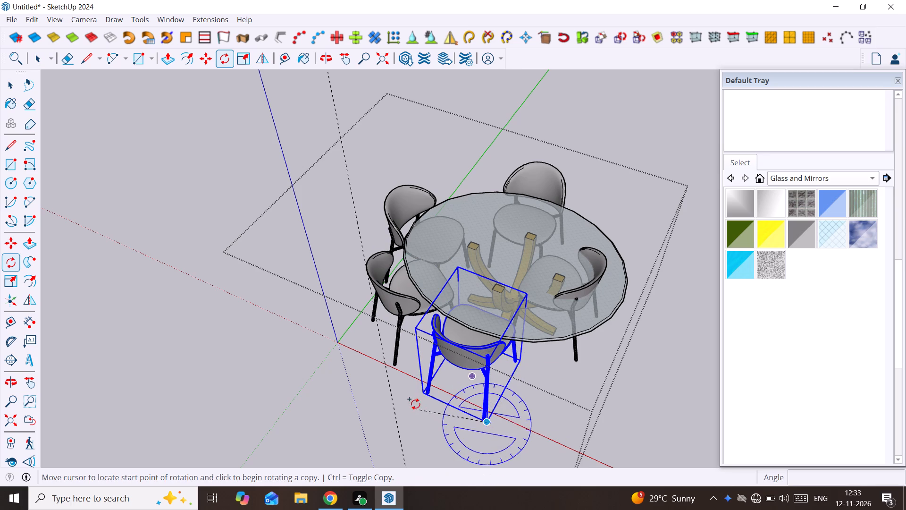
{"action": "left_click", "coordinate": [425, 394]}
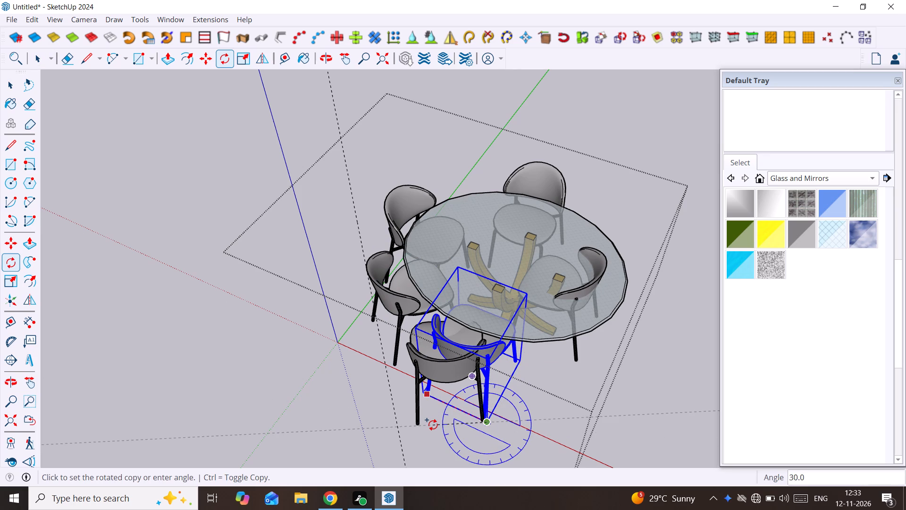
{"action": "left_click", "coordinate": [437, 429]}
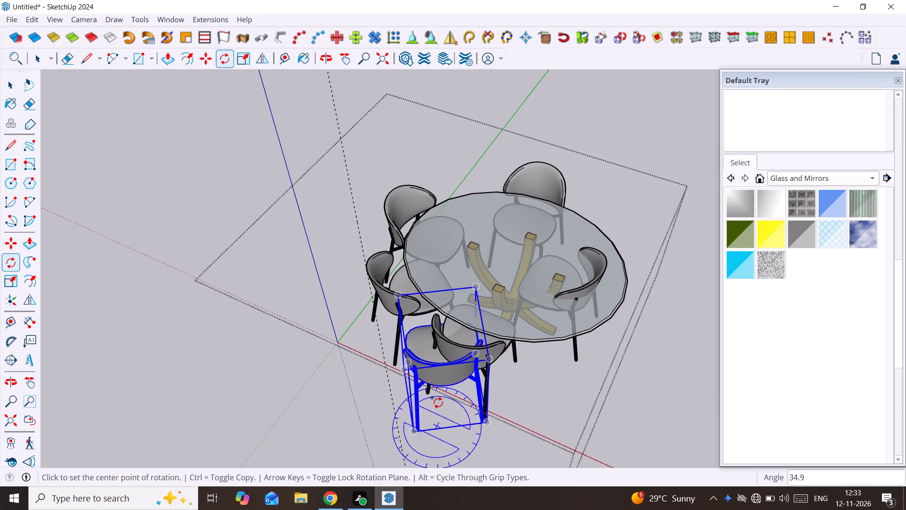
Copy the rotated chair about 2' 6 13/16" into the open space at the table's front, beyond the original front chair.
{"action": "key", "text": "space"}
{"action": "key", "text": "m"}
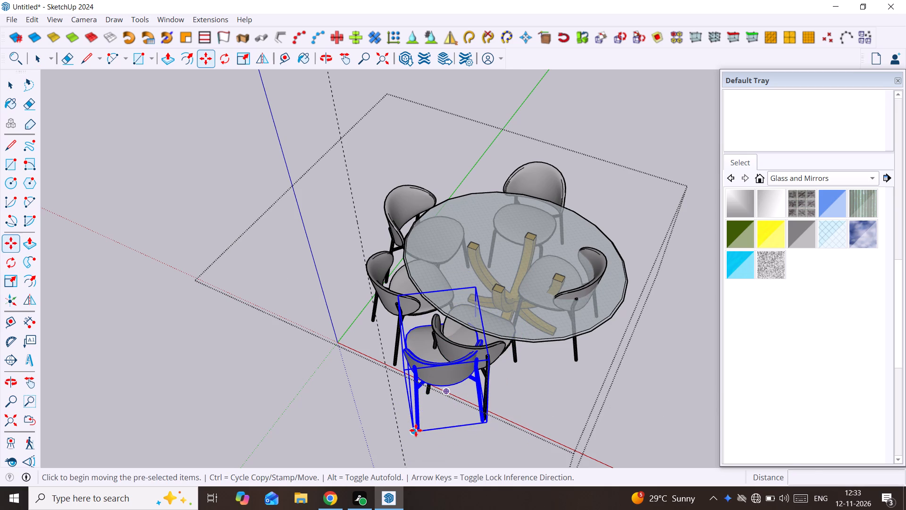
{"action": "left_click", "coordinate": [416, 430]}
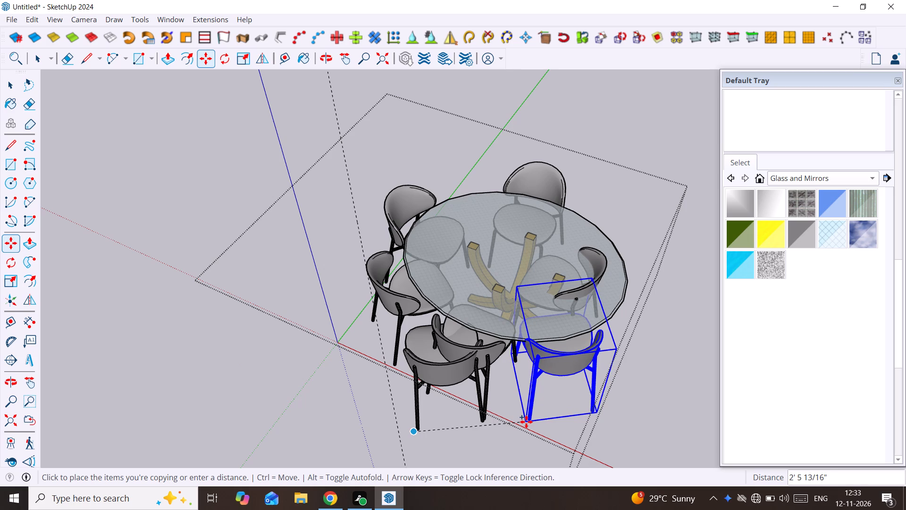
{"action": "left_click", "coordinate": [529, 422]}
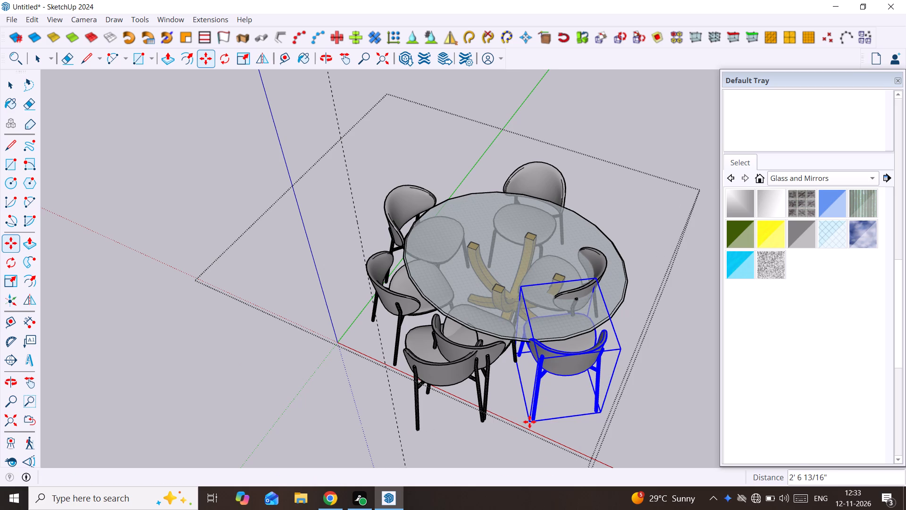
Rotate the newly placed chair about 7.8° on the horizontal plane around its outer leg corner so it faces the table.
{"action": "key", "text": "q"}
{"action": "key", "text": "Up"}
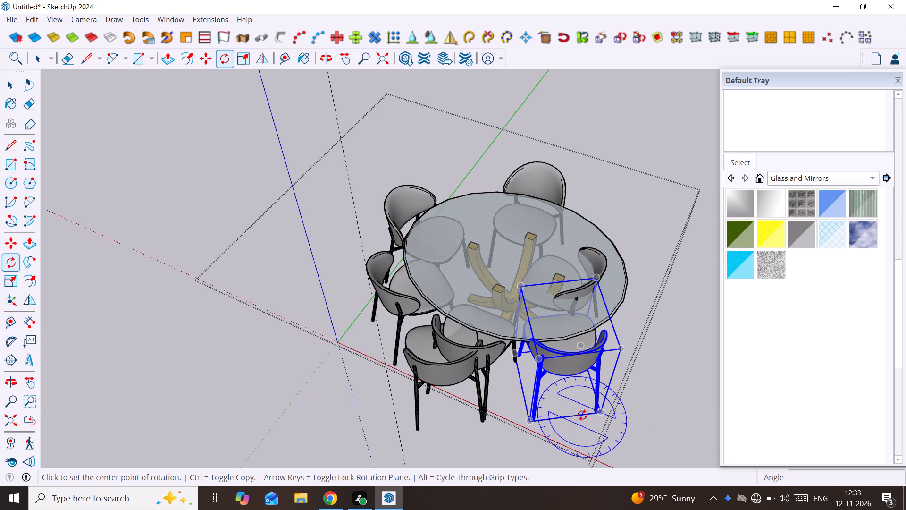
{"action": "left_click", "coordinate": [600, 414]}
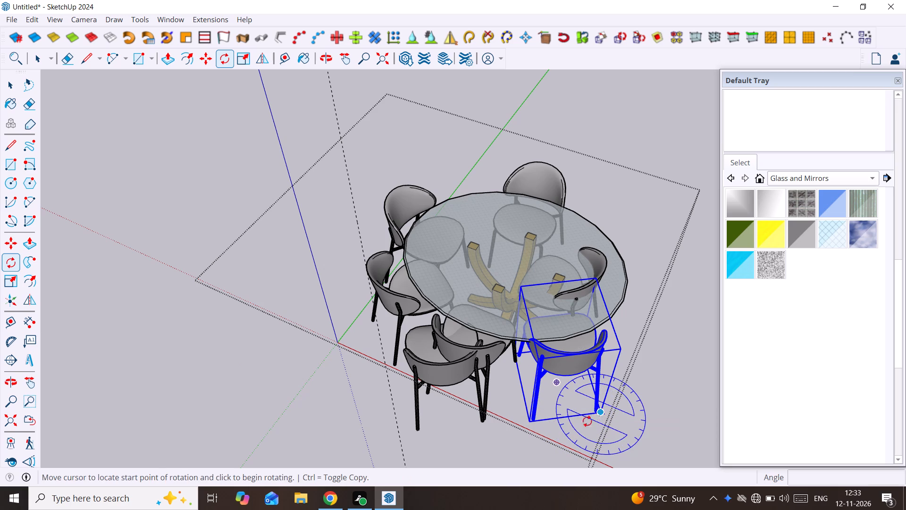
{"action": "left_click", "coordinate": [531, 423]}
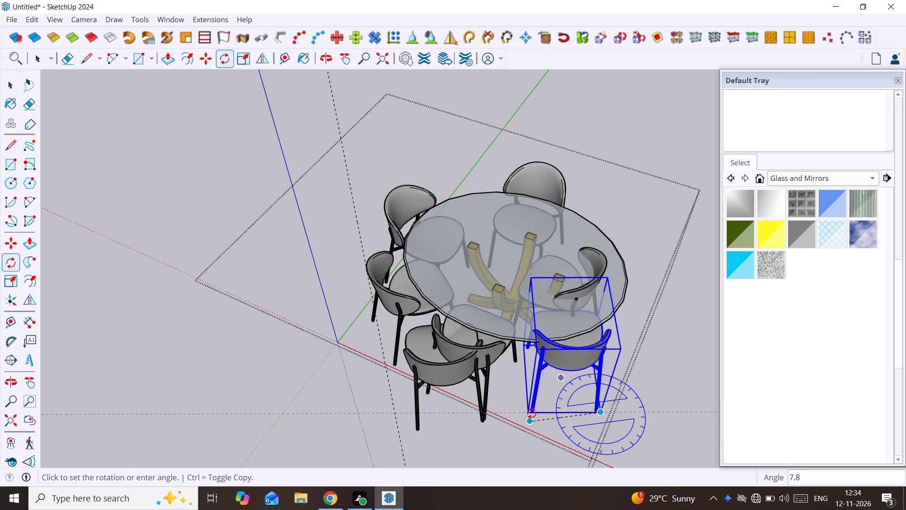
{"action": "left_click", "coordinate": [531, 413]}
Move the newly placed chair slightly outward from the table along the green axis.
{"action": "key", "text": "space"}
{"action": "key", "text": "m"}
{"action": "left_click", "coordinate": [541, 351]}
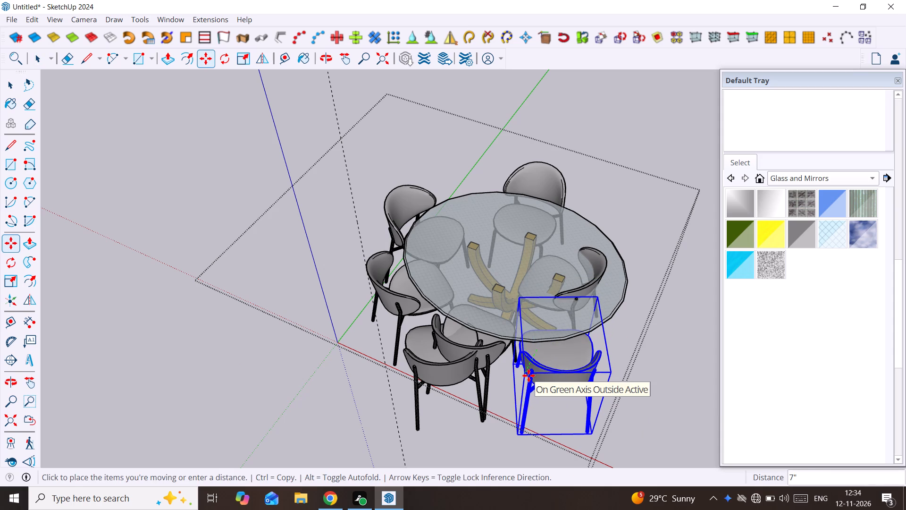
{"action": "key", "text": "Left"}
{"action": "left_click_drag", "start_coordinate": [528, 375], "coordinate": [526, 388]}
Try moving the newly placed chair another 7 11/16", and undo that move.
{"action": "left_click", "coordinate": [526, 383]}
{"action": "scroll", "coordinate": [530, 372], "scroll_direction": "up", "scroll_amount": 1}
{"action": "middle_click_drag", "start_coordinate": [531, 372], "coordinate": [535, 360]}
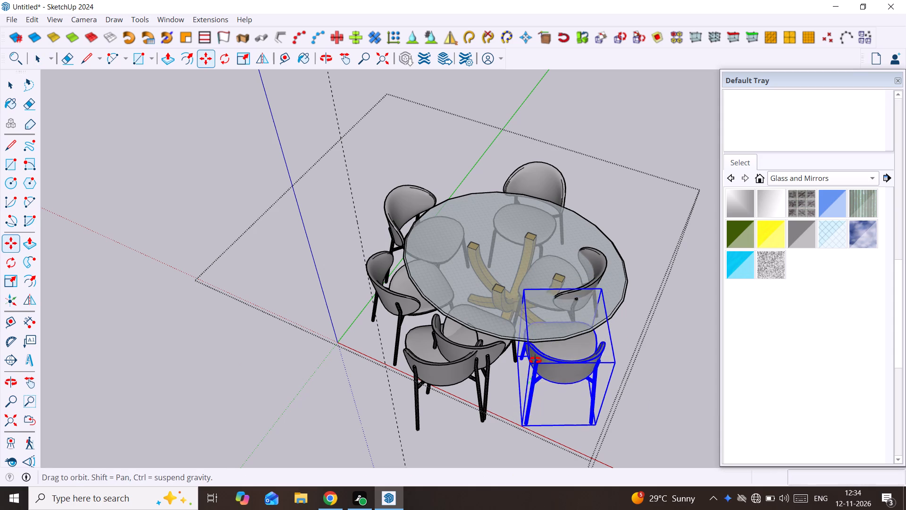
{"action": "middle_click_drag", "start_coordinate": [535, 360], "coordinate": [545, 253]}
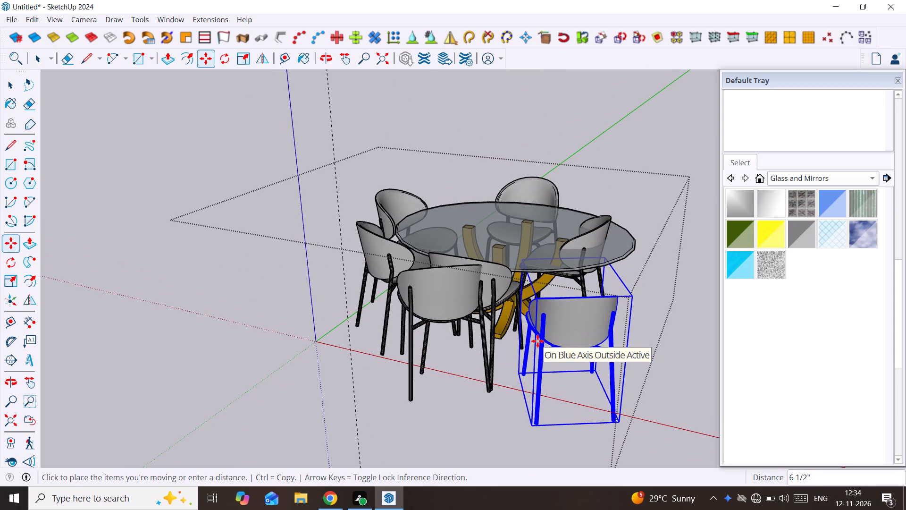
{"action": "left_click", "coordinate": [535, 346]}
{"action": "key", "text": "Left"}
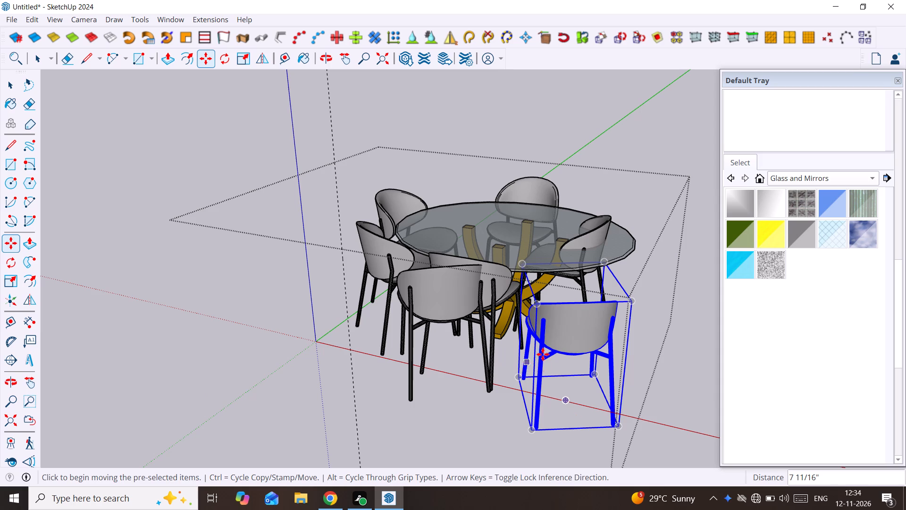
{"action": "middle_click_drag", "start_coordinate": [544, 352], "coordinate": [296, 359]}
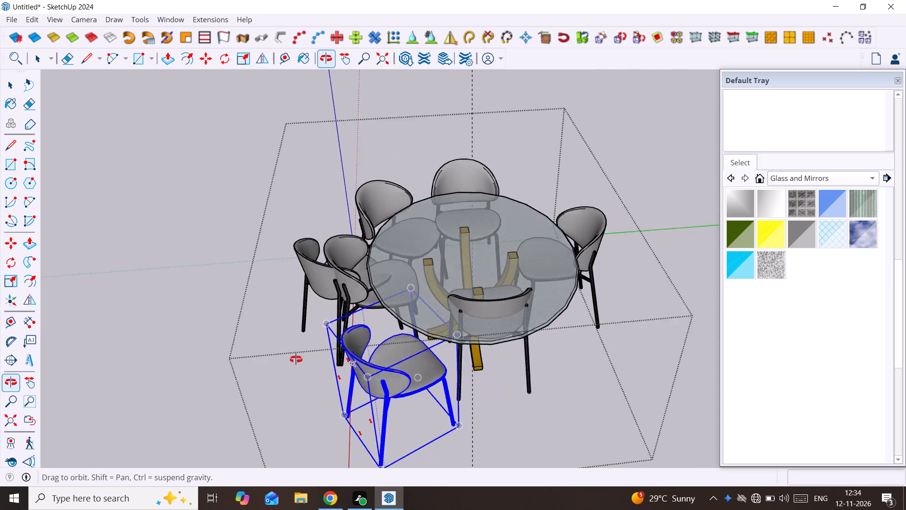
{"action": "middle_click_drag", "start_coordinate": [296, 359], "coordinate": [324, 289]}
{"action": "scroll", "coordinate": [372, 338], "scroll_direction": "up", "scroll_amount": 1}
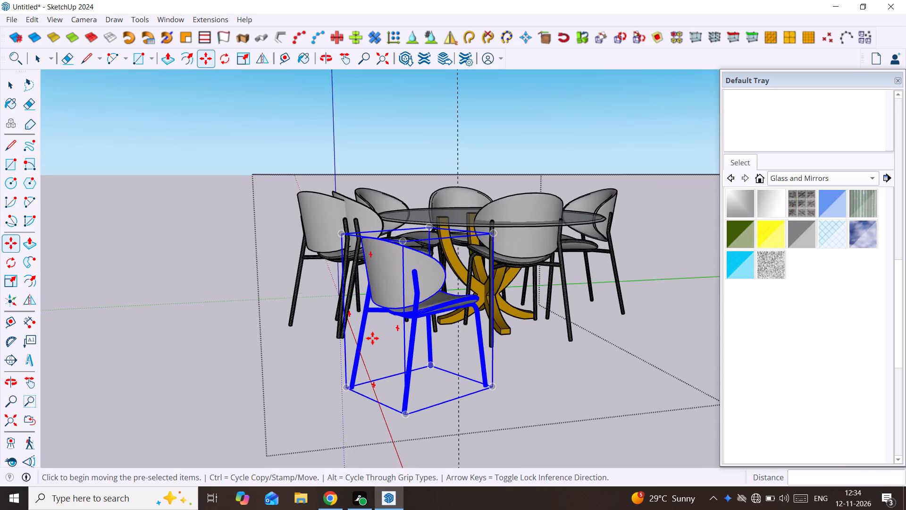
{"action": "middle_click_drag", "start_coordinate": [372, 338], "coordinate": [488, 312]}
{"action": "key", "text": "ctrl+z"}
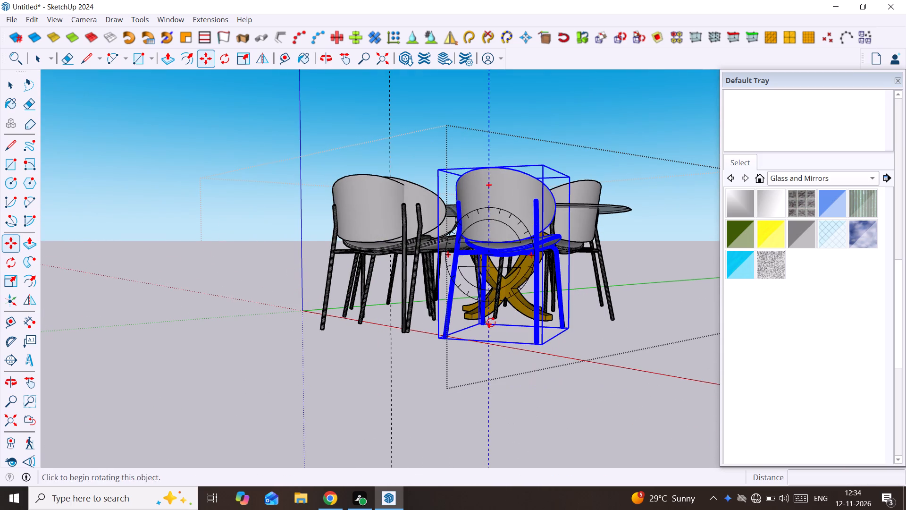
Delete the leftover rotated chair copy that overlaps the original front chair.
{"action": "middle_click_drag", "start_coordinate": [477, 384], "coordinate": [280, 509]}
{"action": "scroll", "coordinate": [376, 362], "scroll_direction": "up", "scroll_amount": 1}
{"action": "middle_click_drag", "start_coordinate": [376, 362], "coordinate": [400, 421]}
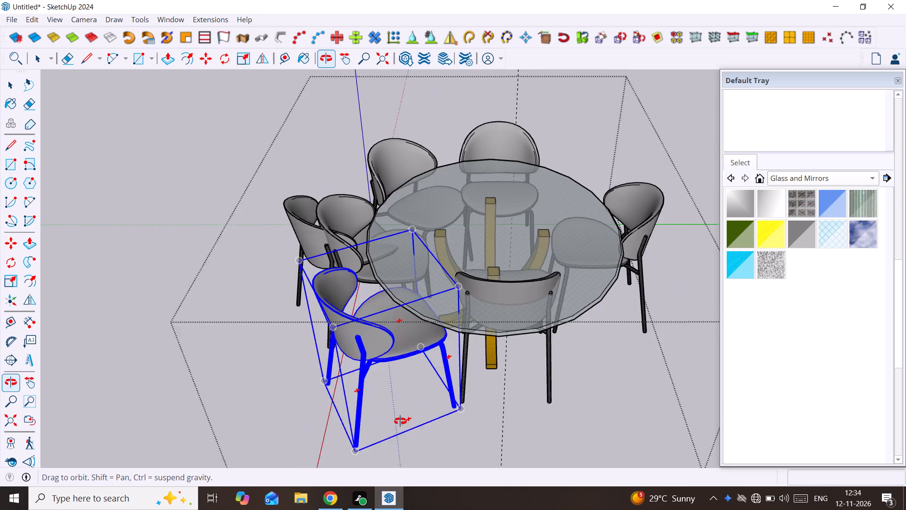
{"action": "middle_click_drag", "start_coordinate": [400, 421], "coordinate": [407, 451]}
{"action": "scroll", "coordinate": [403, 430], "scroll_direction": "down", "scroll_amount": 5}
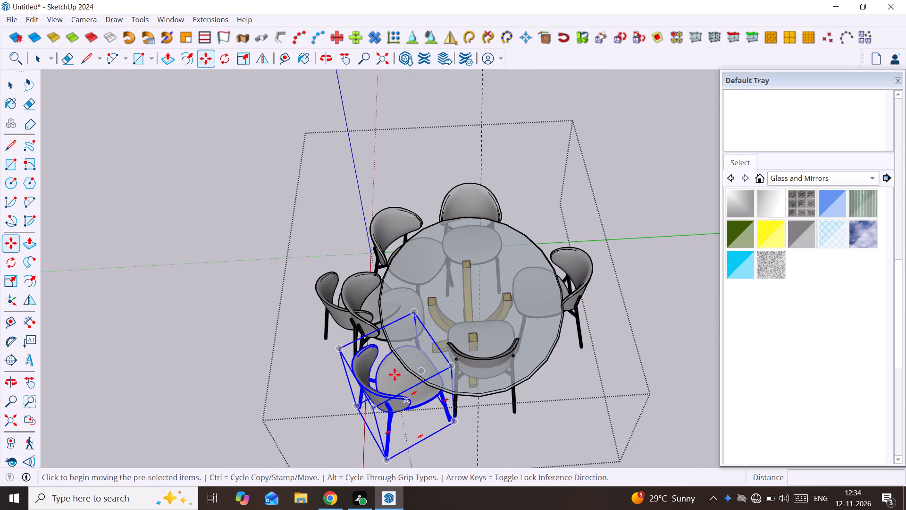
{"action": "key", "text": "space"}
{"action": "left_click", "coordinate": [321, 301]}
{"action": "key", "text": "Delete"}
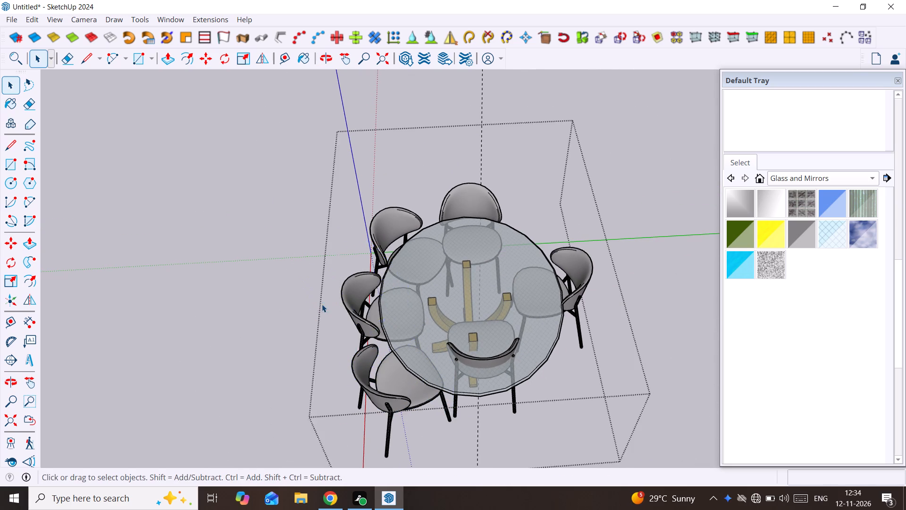
Move the chair tucked under the stretched end of the table about 1' 6 1/2" outward along the red axis.
{"action": "scroll", "coordinate": [322, 304], "scroll_direction": "down", "scroll_amount": 4}
{"action": "middle_click_drag", "start_coordinate": [324, 306], "coordinate": [463, 319]}
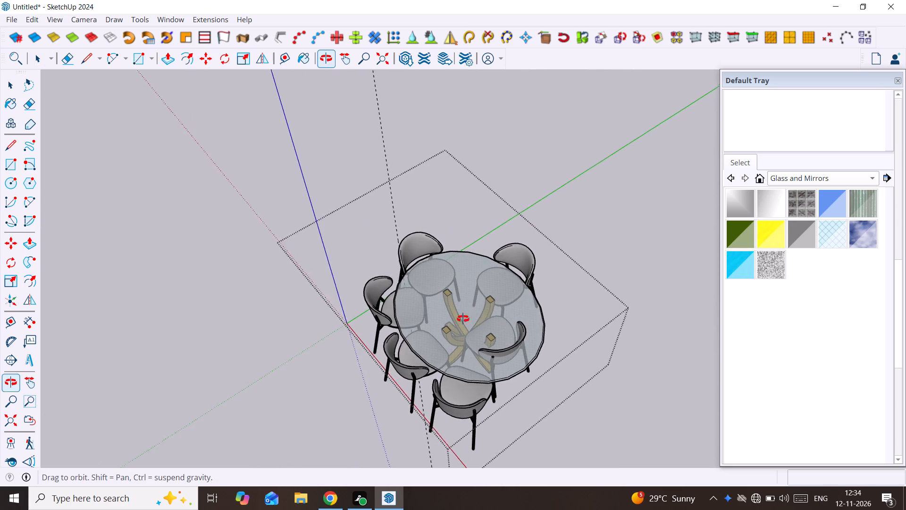
{"action": "middle_click_drag", "start_coordinate": [463, 319], "coordinate": [365, 319]}
{"action": "scroll", "coordinate": [463, 357], "scroll_direction": "up", "scroll_amount": 2}
{"action": "left_click", "coordinate": [461, 351]}
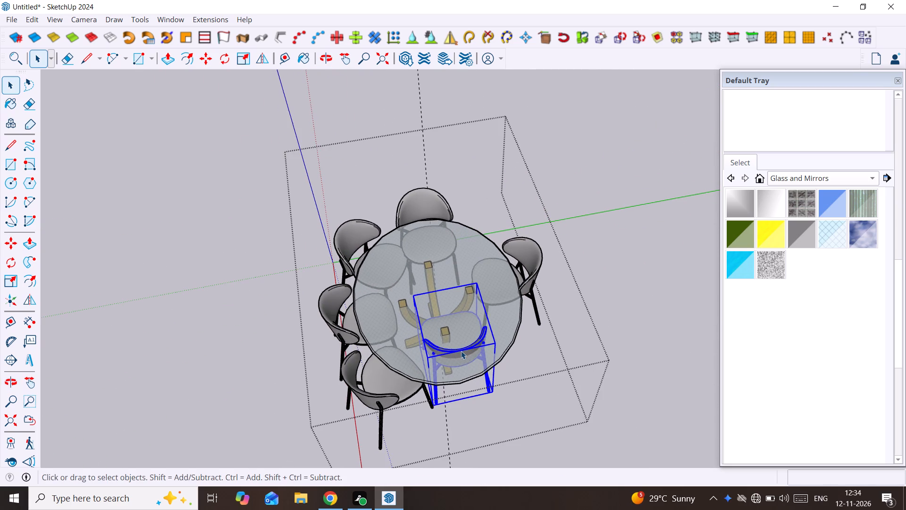
{"action": "middle_click_drag", "start_coordinate": [461, 350], "coordinate": [456, 289]}
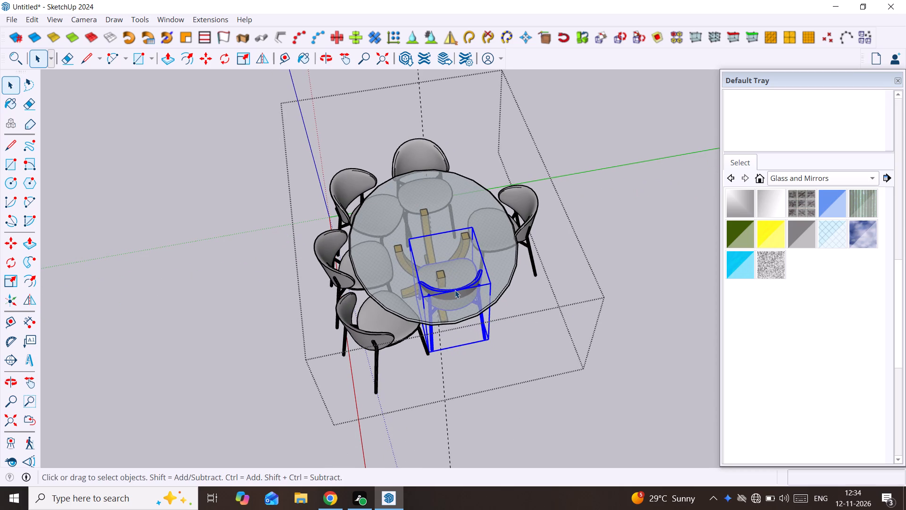
{"action": "key", "text": "m"}
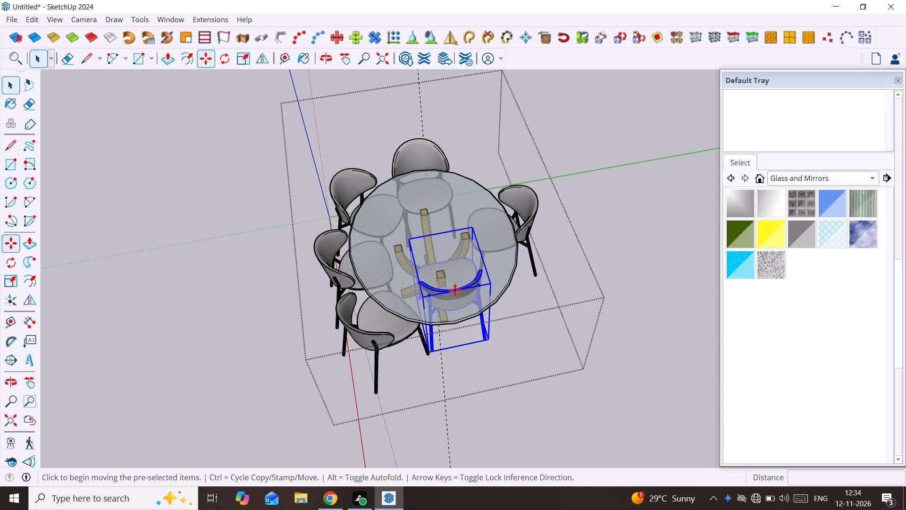
{"action": "left_click", "coordinate": [455, 290]}
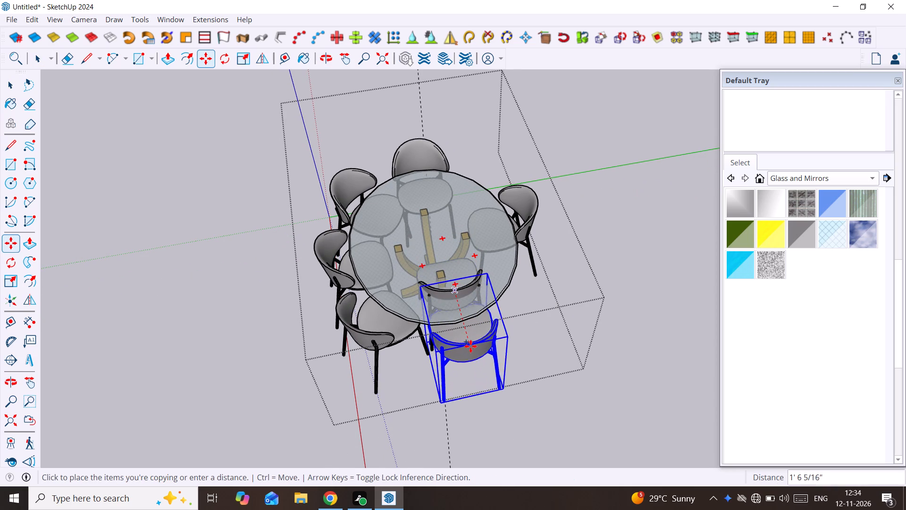
{"action": "key", "text": "space"}
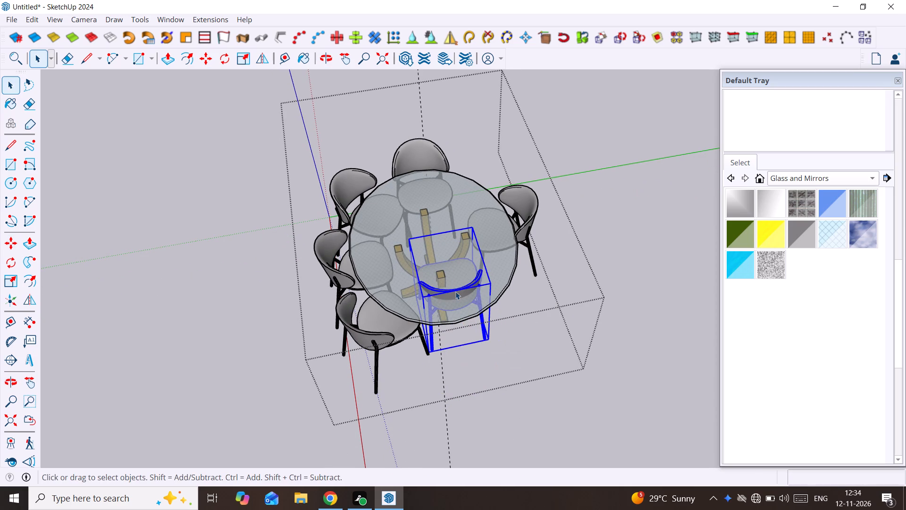
{"action": "key", "text": "m"}
{"action": "left_click", "coordinate": [455, 291]}
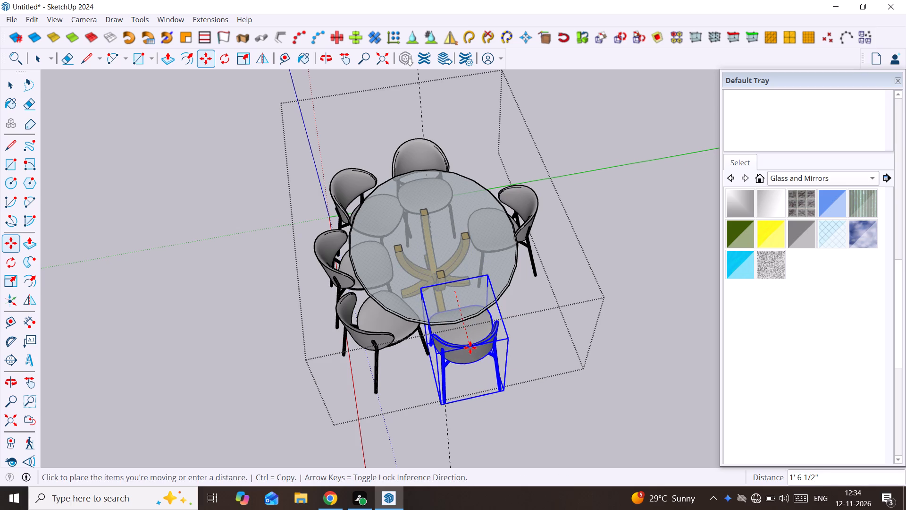
{"action": "left_click", "coordinate": [468, 348]}
Move the end chair nearest the green axis about 4" outward from the glass table.
{"action": "middle_click_drag", "start_coordinate": [502, 340], "coordinate": [317, 379]}
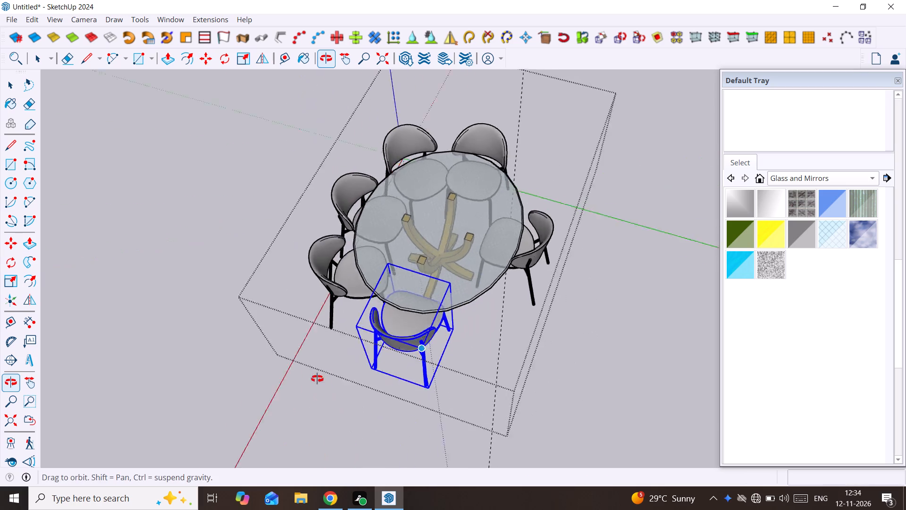
{"action": "middle_click_drag", "start_coordinate": [317, 379], "coordinate": [262, 407]}
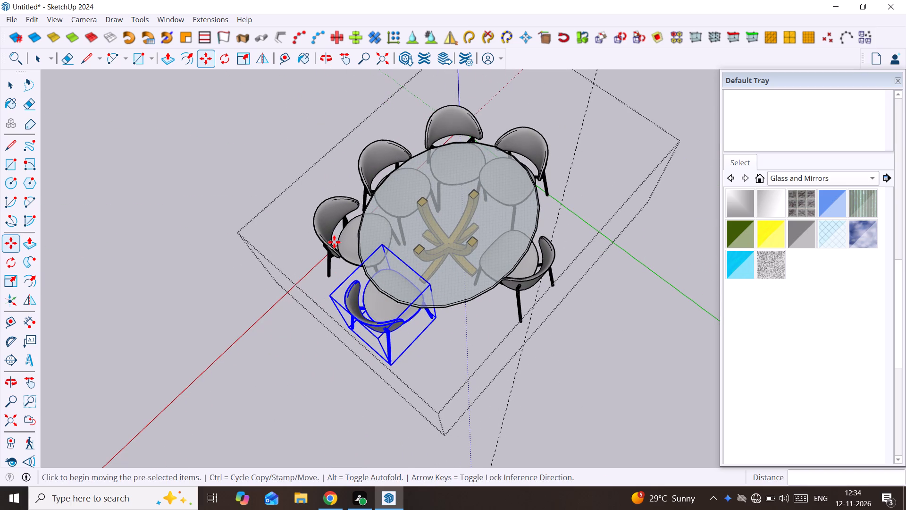
{"action": "key", "text": "space"}
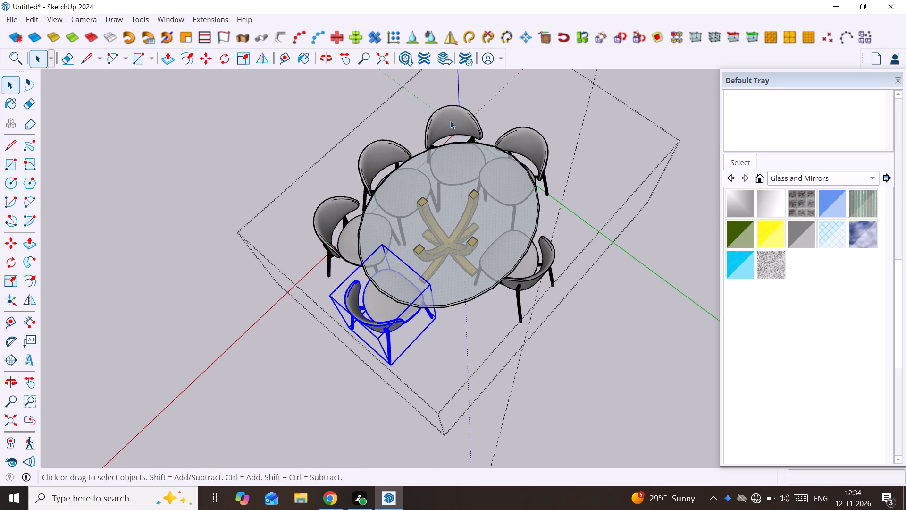
{"action": "left_click", "coordinate": [336, 217]}
{"action": "left_click", "coordinate": [377, 327]}
{"action": "middle_click_drag", "start_coordinate": [379, 328], "coordinate": [238, 332]}
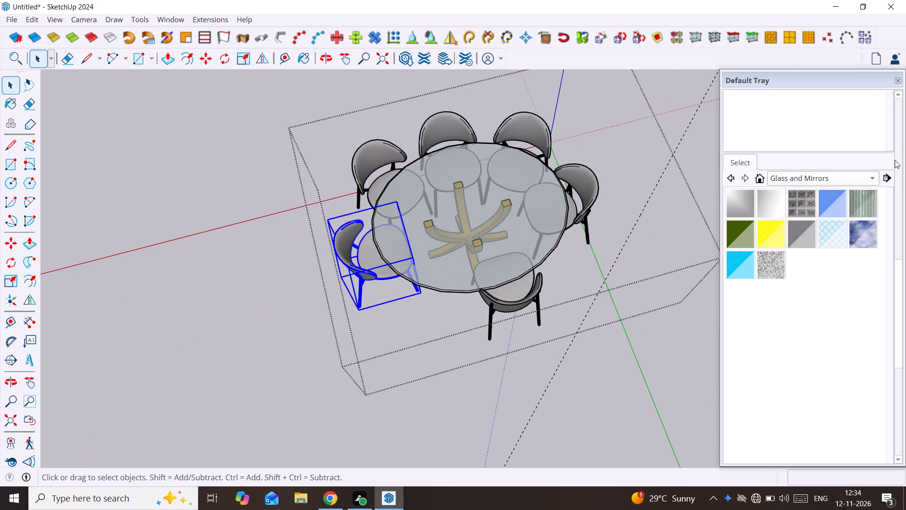
{"action": "scroll", "coordinate": [528, 279], "scroll_direction": "up", "scroll_amount": 2}
{"action": "middle_click_drag", "start_coordinate": [530, 283], "coordinate": [459, 306]}
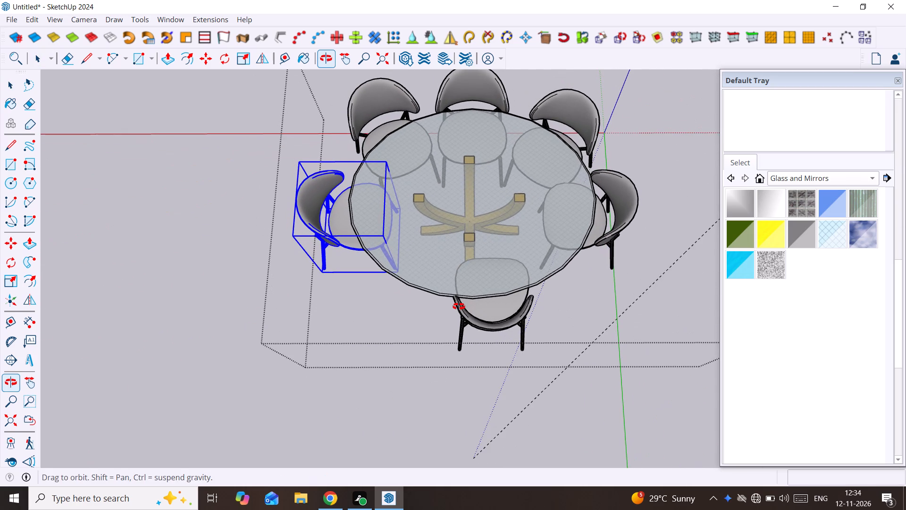
{"action": "middle_click_drag", "start_coordinate": [459, 306], "coordinate": [506, 325]}
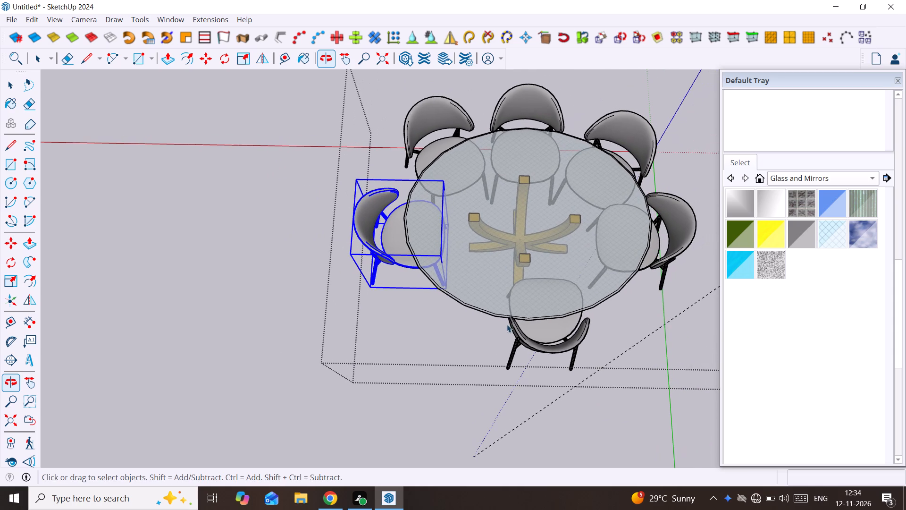
{"action": "left_click", "coordinate": [675, 225]}
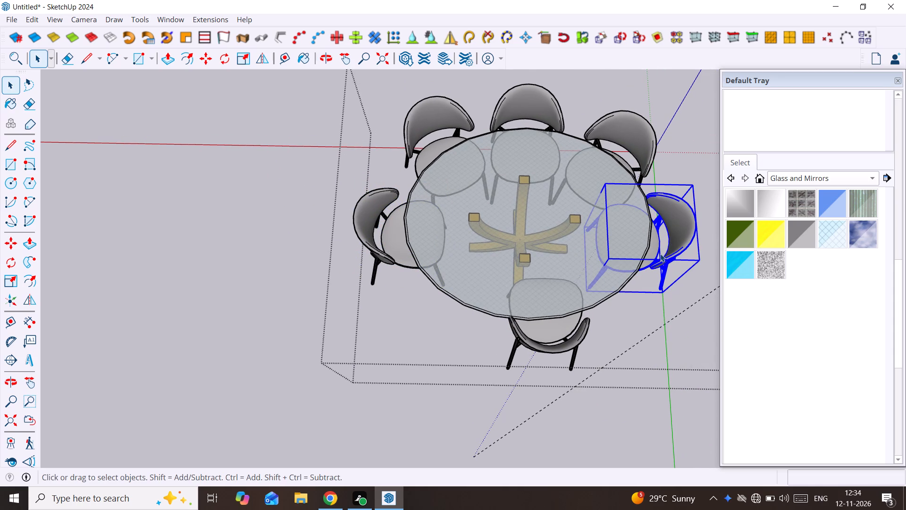
{"action": "key", "text": "m"}
{"action": "left_click", "coordinate": [671, 244]}
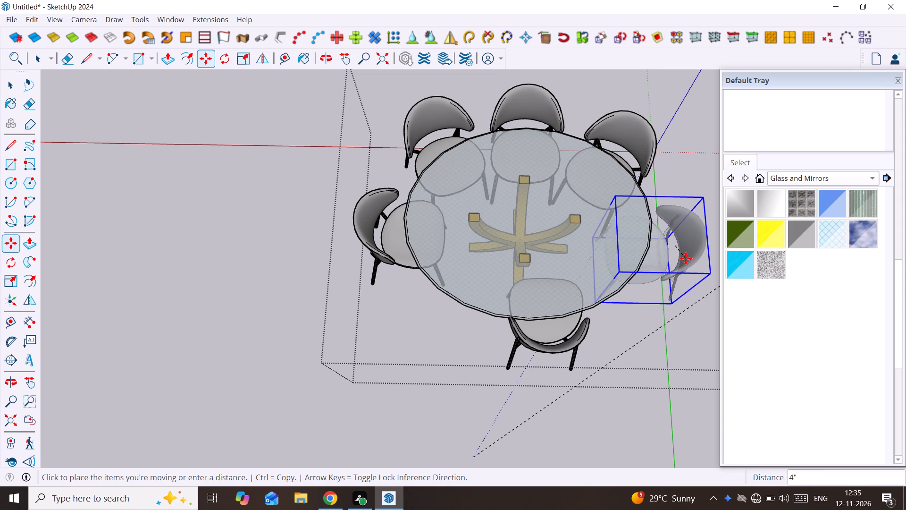
{"action": "left_click", "coordinate": [686, 258]}
{"action": "key", "text": "space"}
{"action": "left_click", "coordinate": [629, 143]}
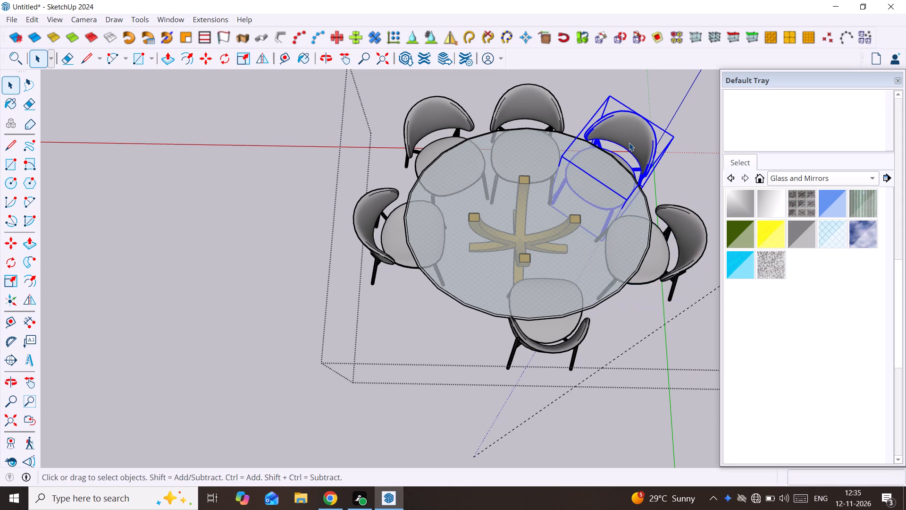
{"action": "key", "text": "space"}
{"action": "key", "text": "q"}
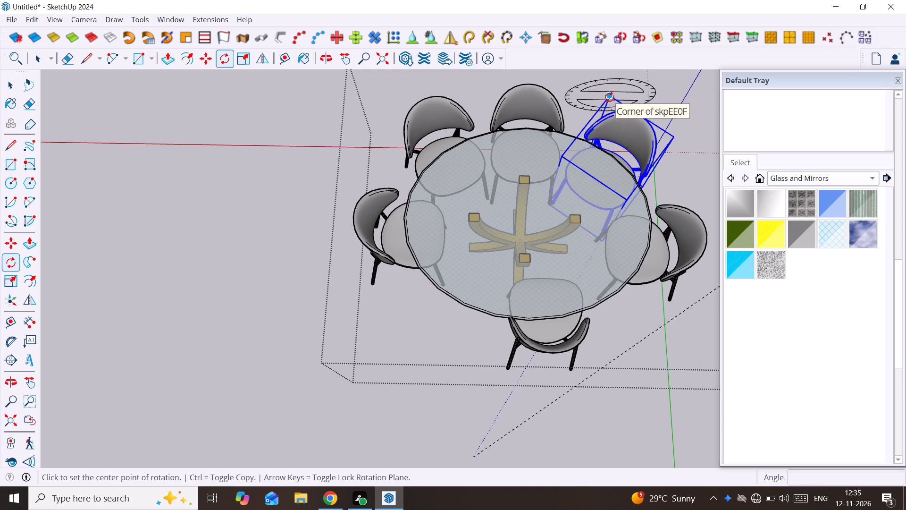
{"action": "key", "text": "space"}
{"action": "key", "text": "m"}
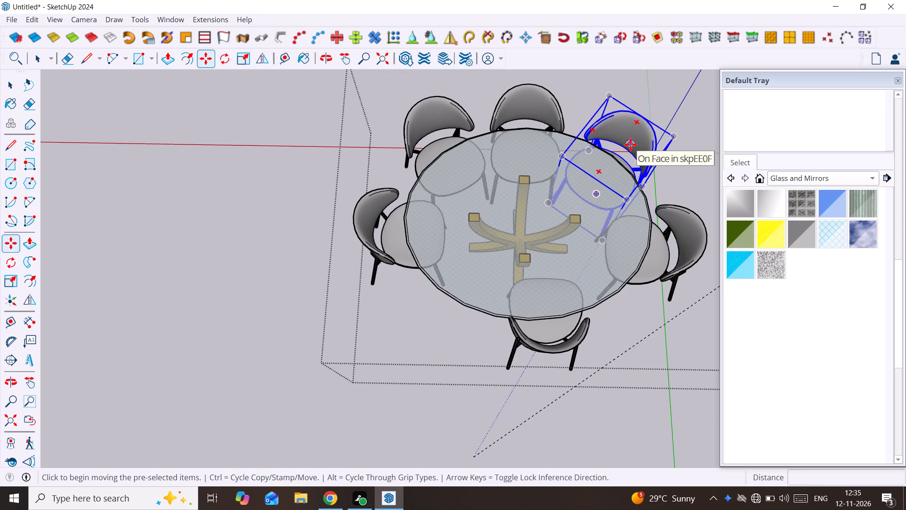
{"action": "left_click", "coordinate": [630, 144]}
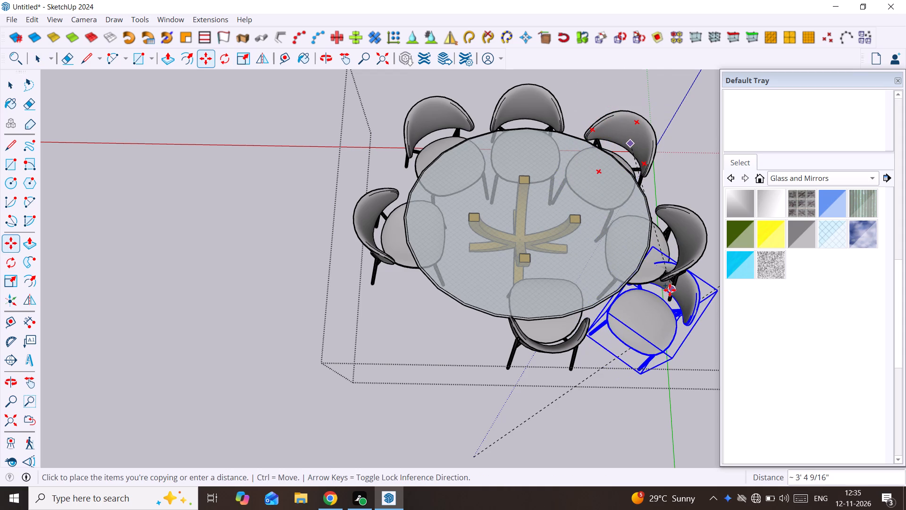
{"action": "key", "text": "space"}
Scale the glass table slightly outward along the green axis, toward the single front chair.
{"action": "left_click", "coordinate": [669, 279]}
{"action": "scroll", "coordinate": [665, 280], "scroll_direction": "up", "scroll_amount": 2}
{"action": "middle_click_drag", "start_coordinate": [665, 280], "coordinate": [665, 280]}
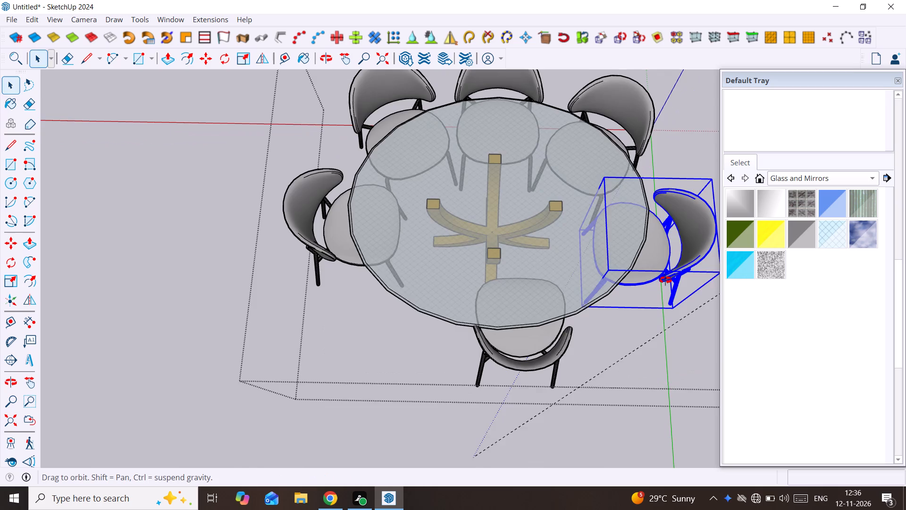
{"action": "middle_click_drag", "start_coordinate": [665, 280], "coordinate": [608, 235]}
{"action": "left_click", "coordinate": [566, 252]}
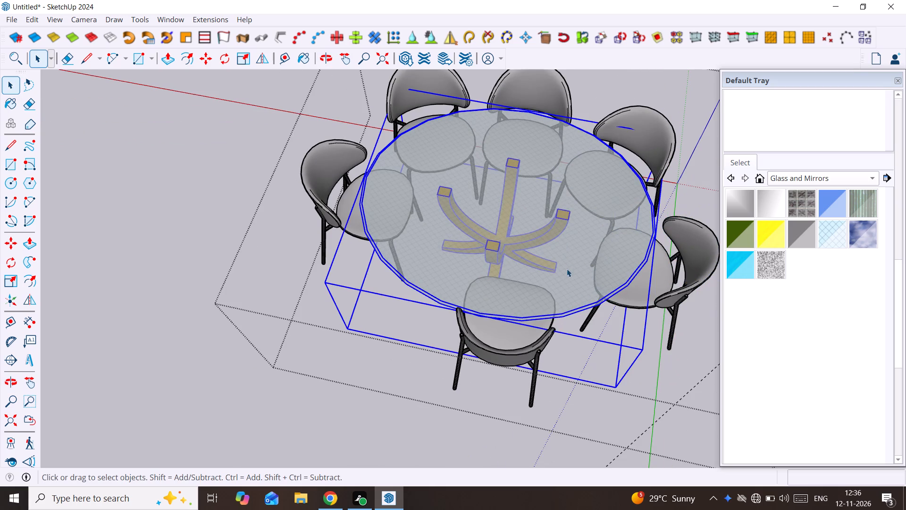
{"action": "key", "text": "s"}
{"action": "left_click_drag", "start_coordinate": [475, 343], "coordinate": [475, 358]}
{"action": "key", "text": "space"}
Move the front chair about 10" diagonally outward from under the table's stretched edge.
{"action": "left_click", "coordinate": [497, 365]}
{"action": "middle_click_drag", "start_coordinate": [495, 366], "coordinate": [448, 372]}
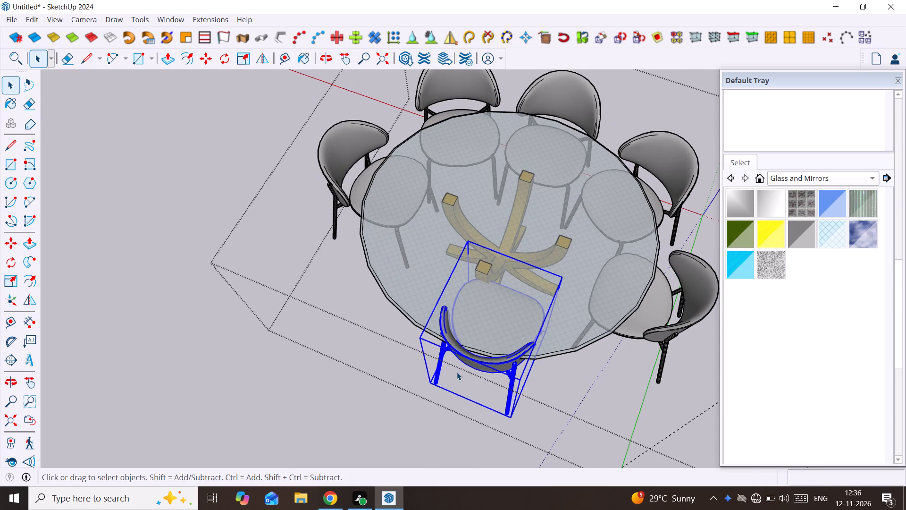
{"action": "key", "text": "m"}
{"action": "left_click", "coordinate": [461, 368]}
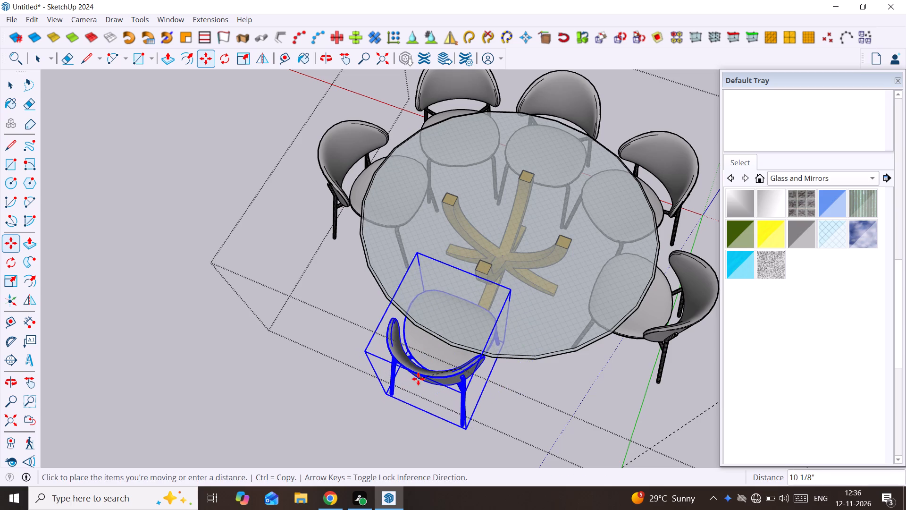
{"action": "left_click", "coordinate": [421, 380]}
Nudge the front chair slightly back along the red axis toward the origin side.
{"action": "scroll", "coordinate": [483, 360], "scroll_direction": "down", "scroll_amount": 8}
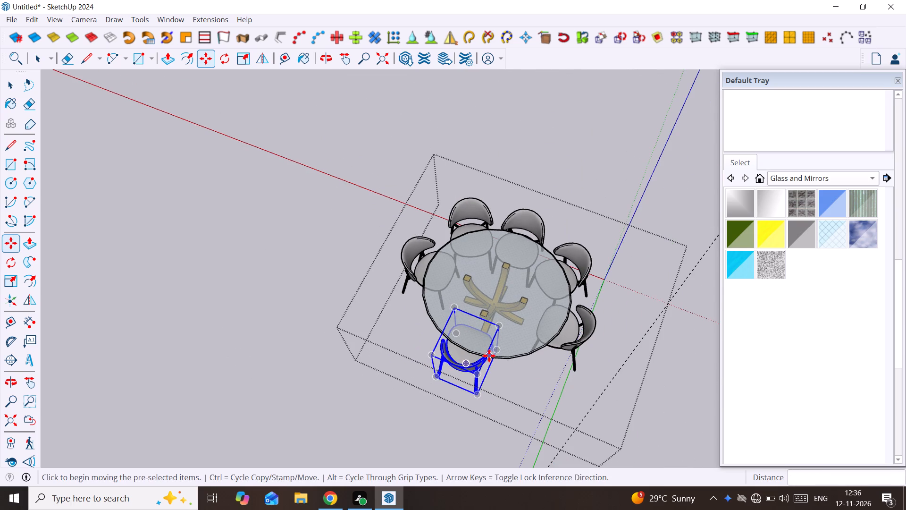
{"action": "scroll", "coordinate": [449, 381], "scroll_direction": "up", "scroll_amount": 1}
{"action": "left_click", "coordinate": [448, 377]}
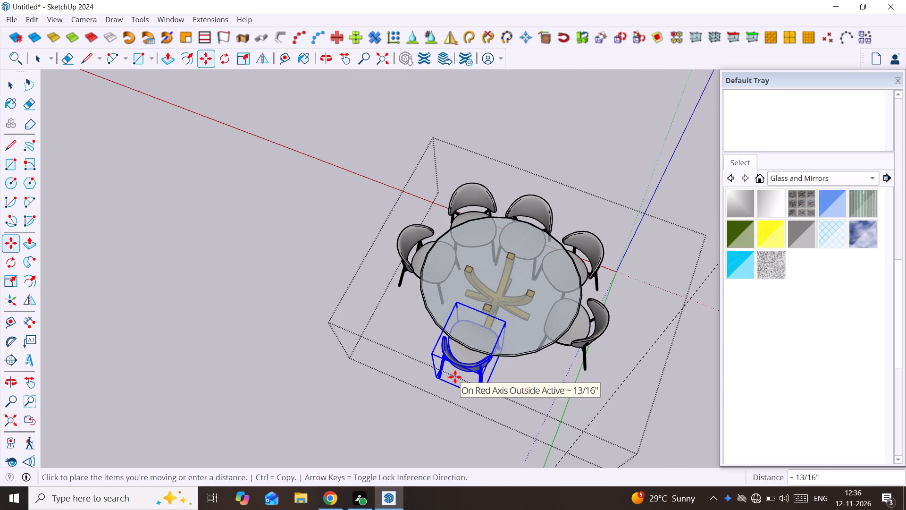
{"action": "left_click", "coordinate": [459, 378]}
{"action": "key", "text": "space"}
Move the end chair nearest the green axis slightly along that axis, toward the front chair's side.
{"action": "left_click", "coordinate": [596, 336]}
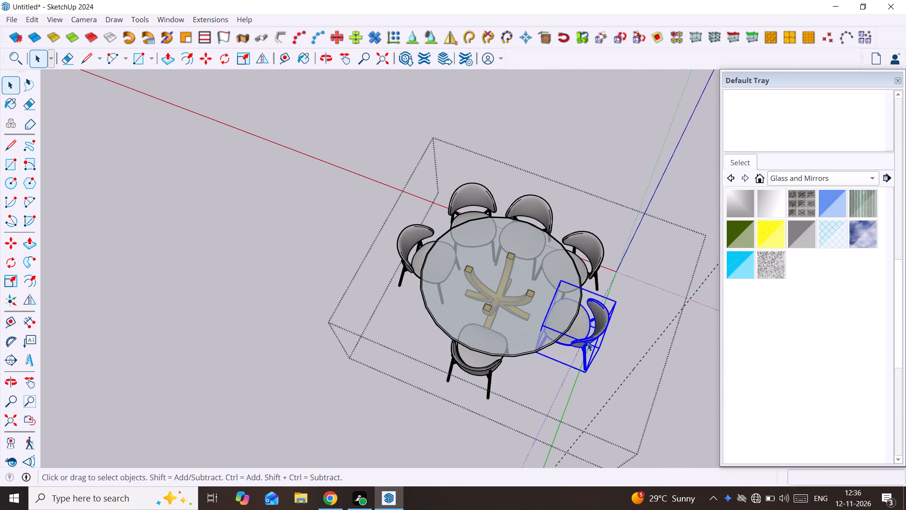
{"action": "scroll", "coordinate": [587, 344], "scroll_direction": "up", "scroll_amount": 3}
{"action": "middle_click_drag", "start_coordinate": [586, 344], "coordinate": [389, 368]}
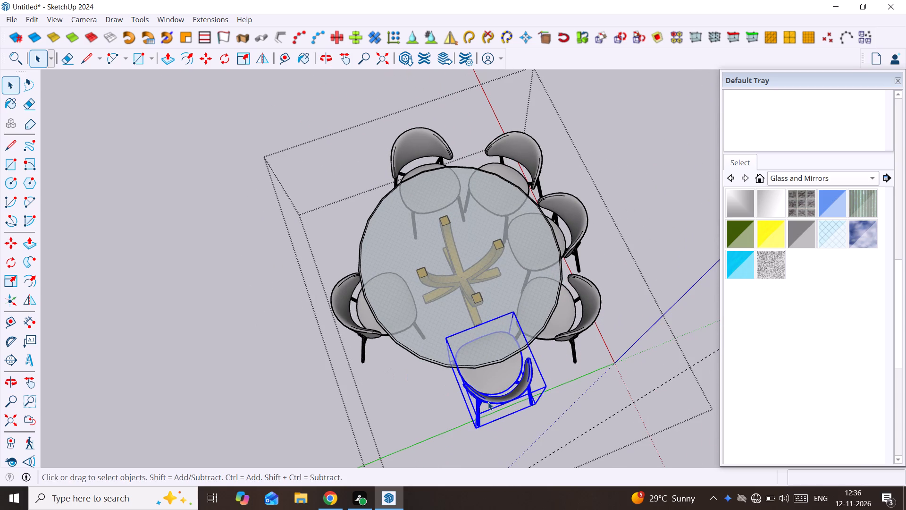
{"action": "key", "text": "m"}
{"action": "left_click", "coordinate": [498, 400]}
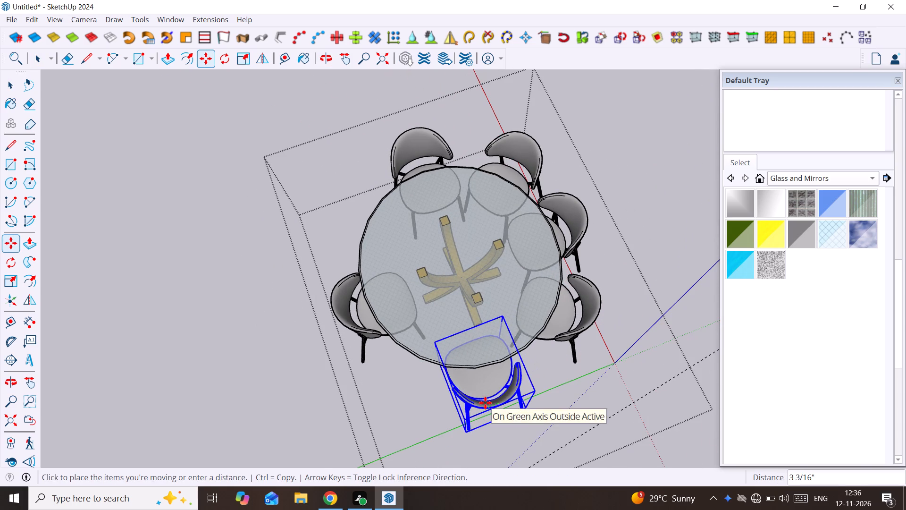
{"action": "left_click", "coordinate": [491, 401]}
{"action": "key", "text": "space"}
Create a mirrored copy of the chair beside the one just moved, facing the opposite way, using Flip.
{"action": "left_click", "coordinate": [565, 338]}
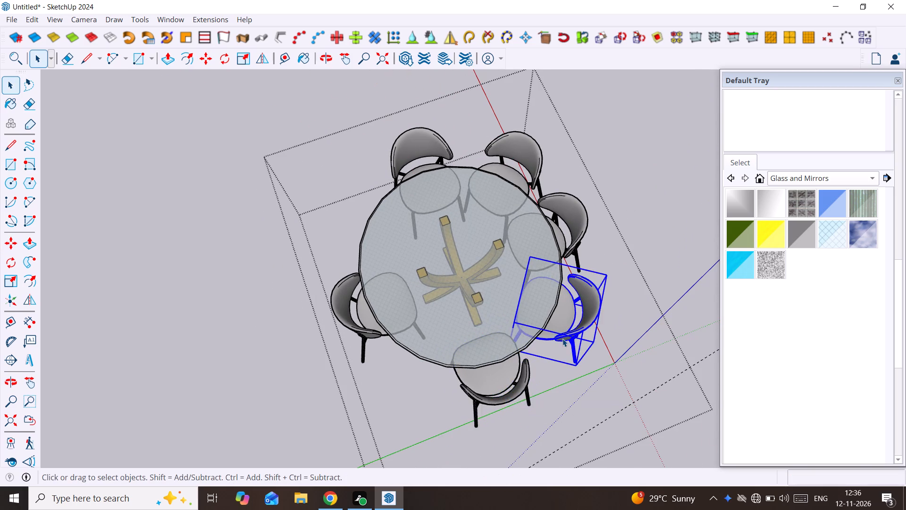
{"action": "scroll", "coordinate": [562, 339], "scroll_direction": "up", "scroll_amount": 1}
{"action": "middle_click_drag", "start_coordinate": [562, 339], "coordinate": [361, 368]}
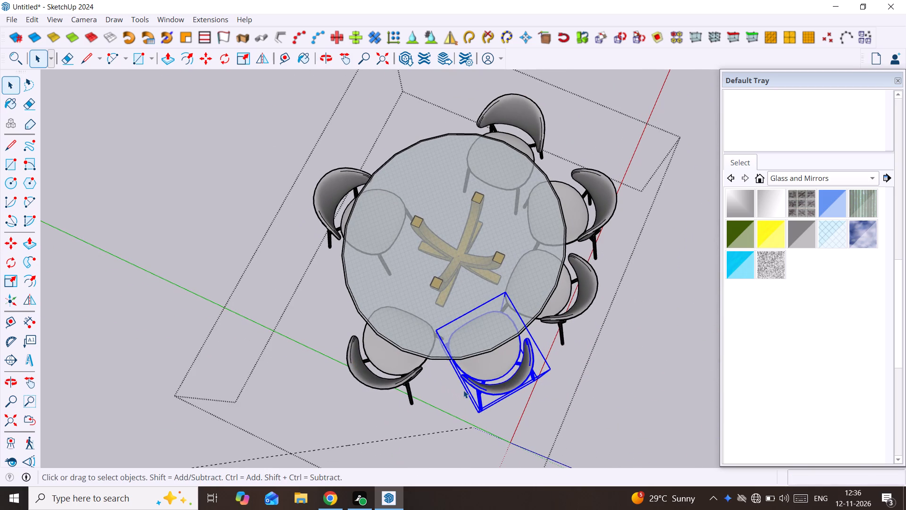
{"action": "middle_click_drag", "start_coordinate": [467, 394], "coordinate": [711, 357]}
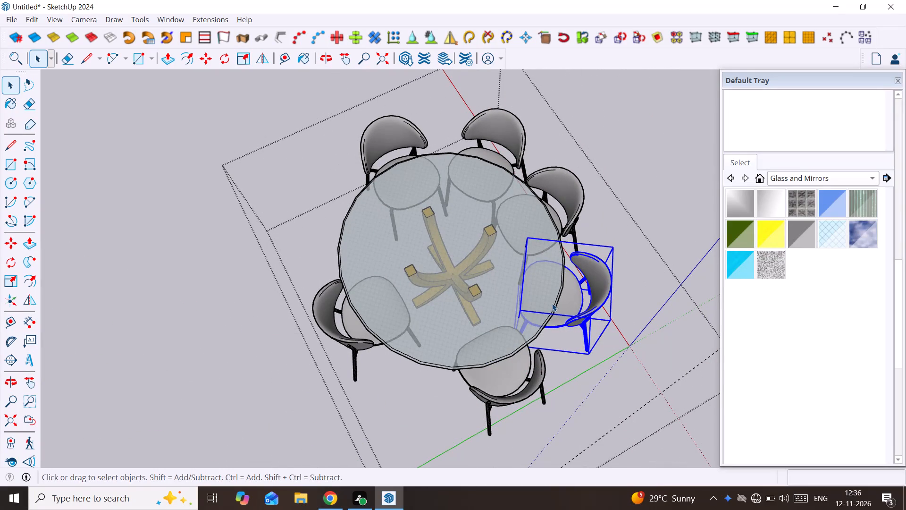
{"action": "left_click", "coordinate": [31, 297]}
{"action": "left_click_drag", "start_coordinate": [570, 288], "coordinate": [548, 293]}
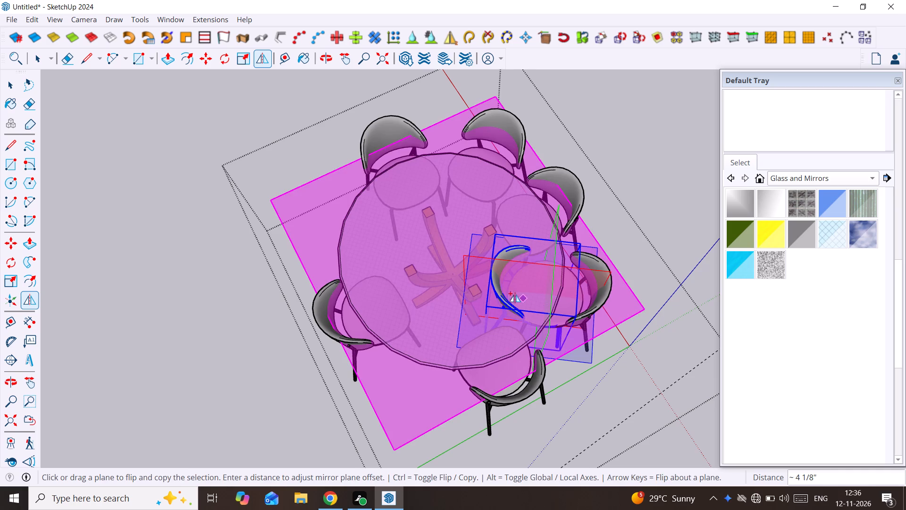
{"action": "key", "text": "space"}
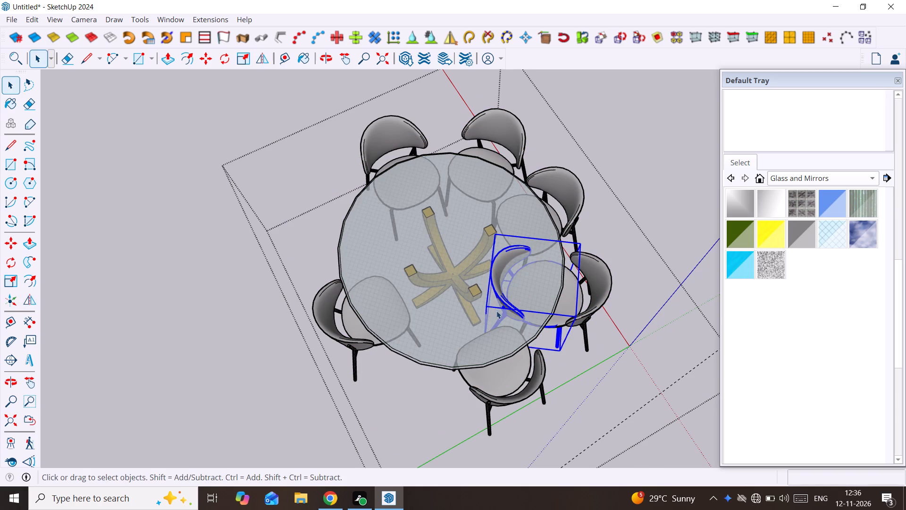
Move the mirrored chair copy about 4' 3 11/16" across the table into the gap beside the front chair.
{"action": "key", "text": "m"}
{"action": "left_click", "coordinate": [489, 310]}
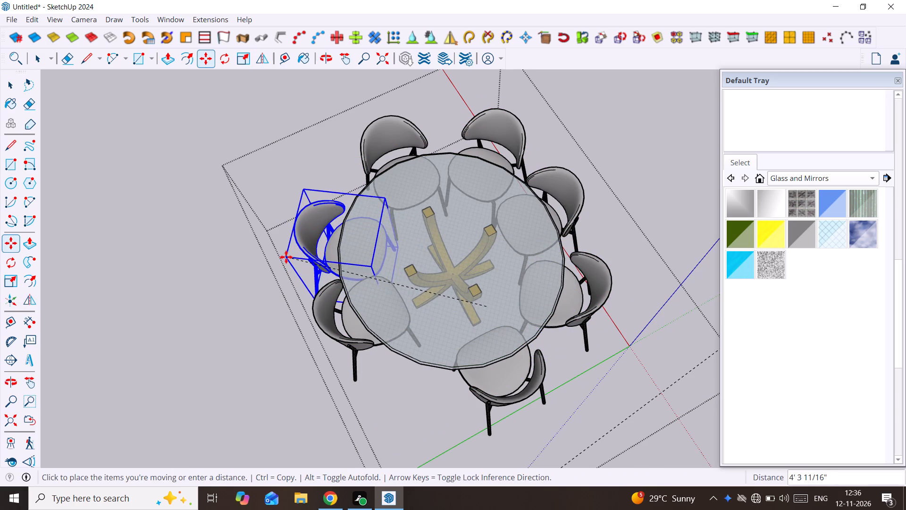
{"action": "left_click", "coordinate": [286, 254]}
Create a mirrored copy of the chair opposite the remaining gap using Flip, with the mirror plane offset about 7 1/16".
{"action": "middle_click_drag", "start_coordinate": [340, 270], "coordinate": [667, 162]}
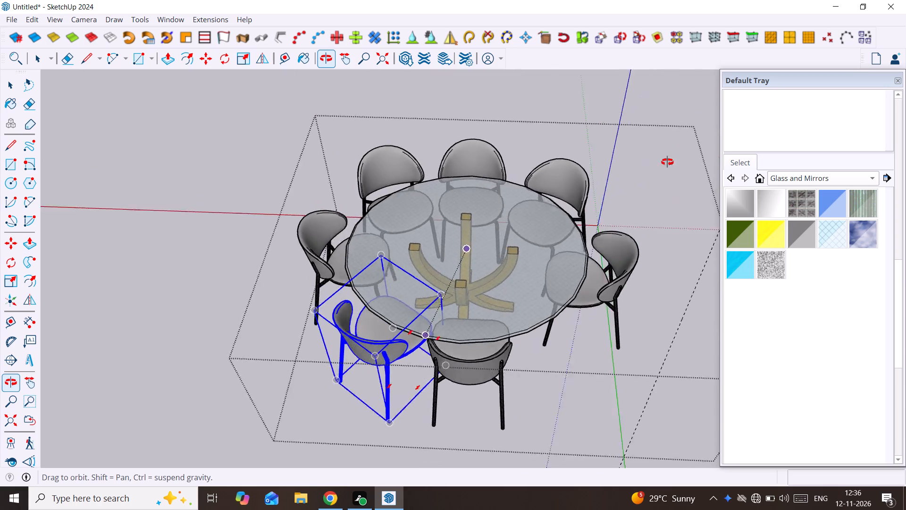
{"action": "middle_click_drag", "start_coordinate": [667, 162], "coordinate": [717, 151]}
{"action": "scroll", "coordinate": [429, 405], "scroll_direction": "up", "scroll_amount": 1}
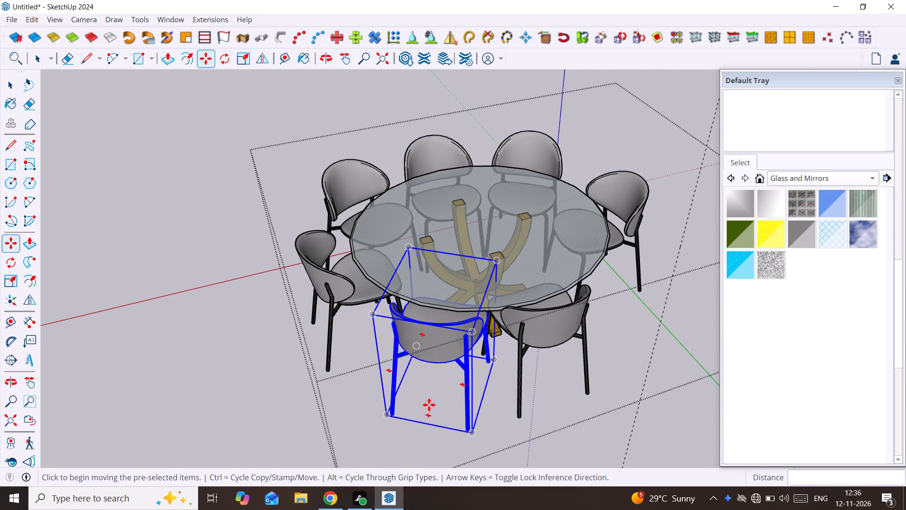
{"action": "middle_click_drag", "start_coordinate": [429, 405], "coordinate": [592, 454]}
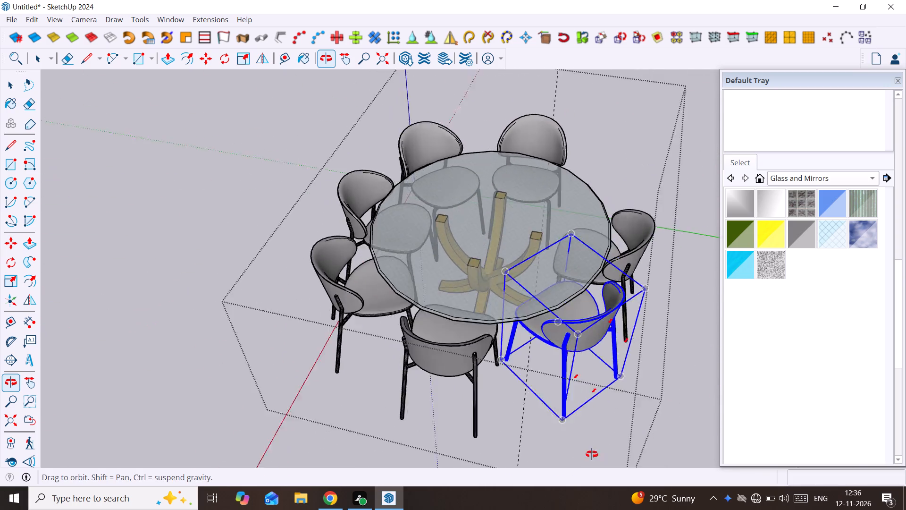
{"action": "middle_click_drag", "start_coordinate": [592, 454], "coordinate": [805, 449]}
{"action": "middle_click_drag", "start_coordinate": [490, 428], "coordinate": [726, 433]}
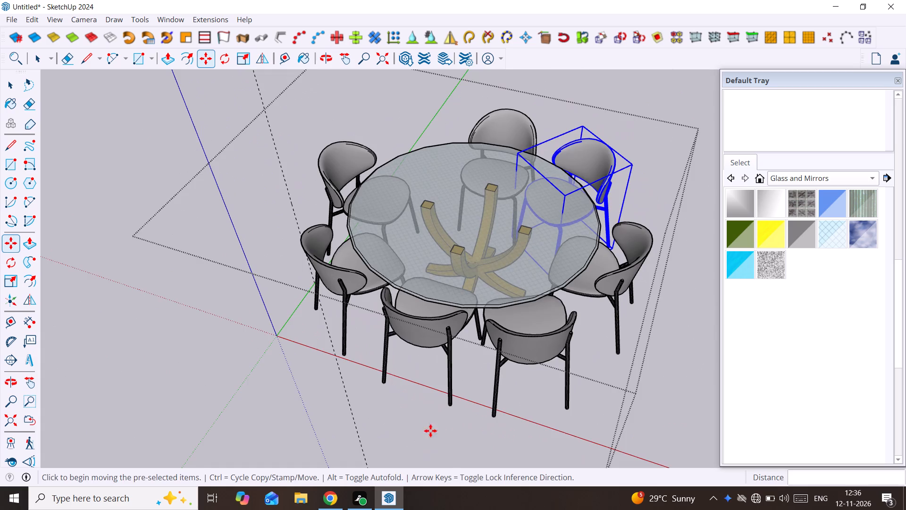
{"action": "middle_click_drag", "start_coordinate": [430, 431], "coordinate": [688, 443]}
{"action": "key", "text": "space"}
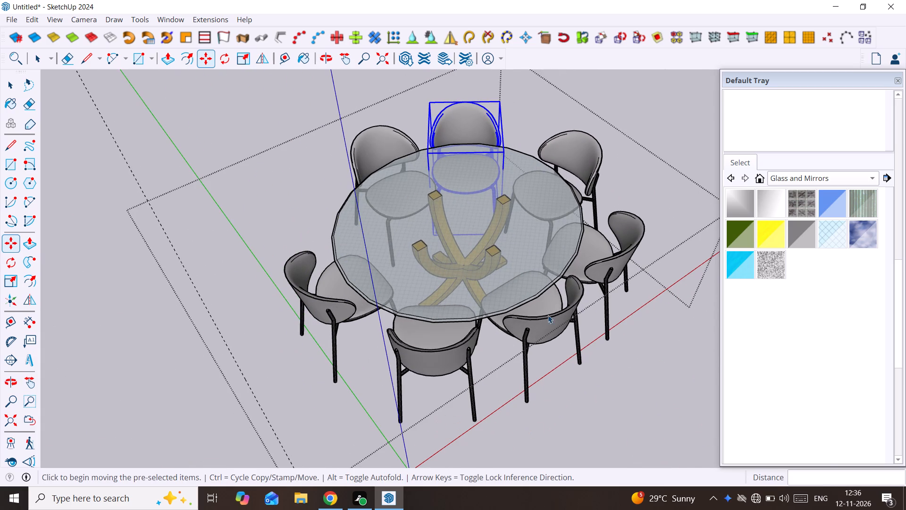
{"action": "left_click", "coordinate": [594, 265]}
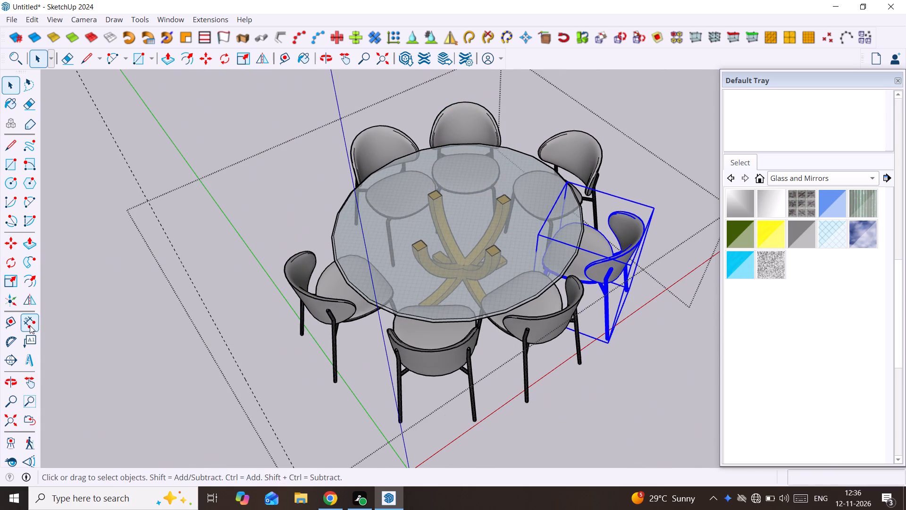
{"action": "left_click", "coordinate": [30, 310]}
{"action": "left_click", "coordinate": [29, 302]}
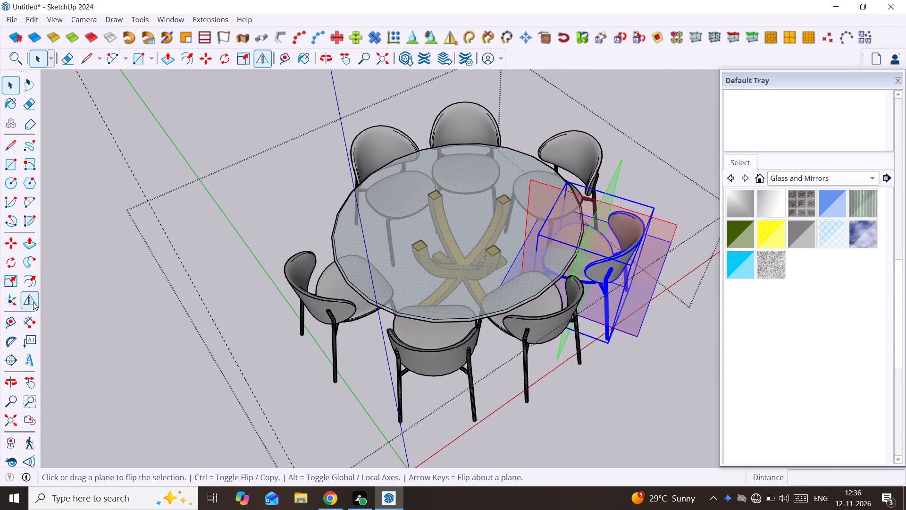
{"action": "left_click_drag", "start_coordinate": [591, 231], "coordinate": [564, 231]}
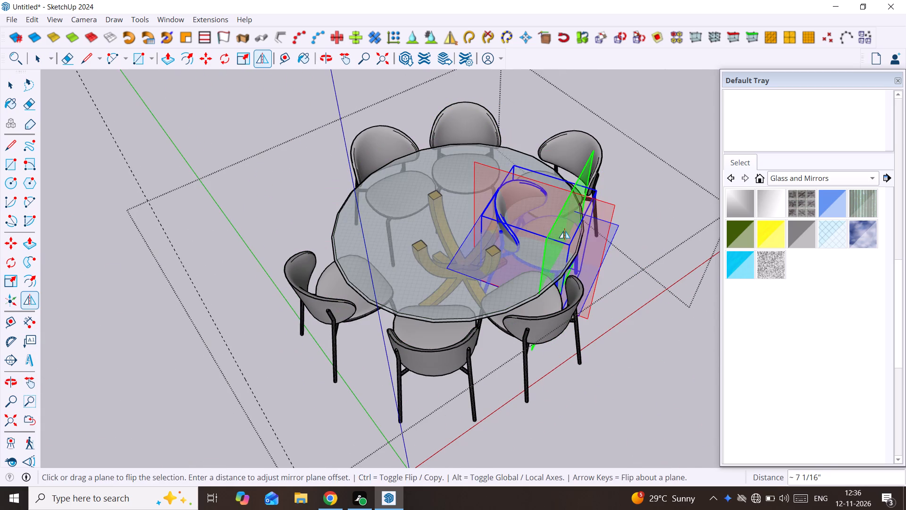
{"action": "key", "text": "space"}
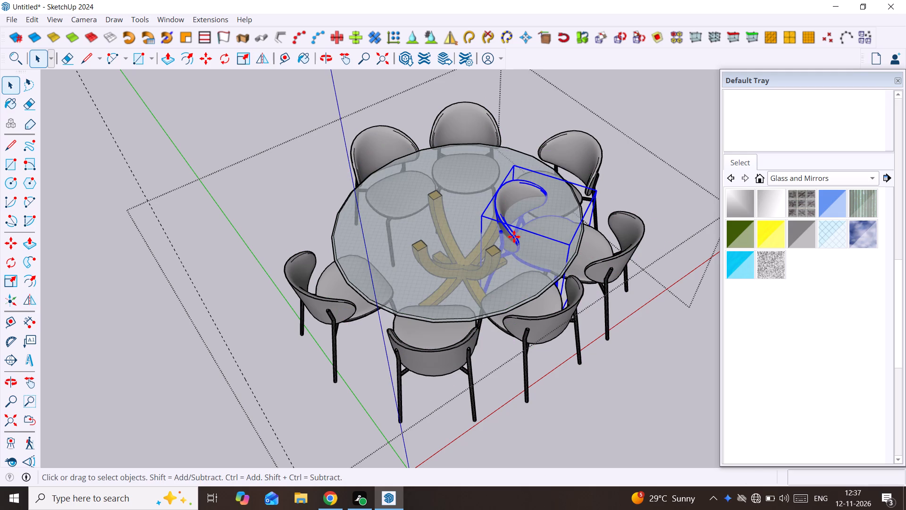
Move the mirrored chair copy about 4' 1 5/8" across the table into the remaining gap near the green axis.
{"action": "key", "text": "m"}
{"action": "left_click", "coordinate": [514, 237]}
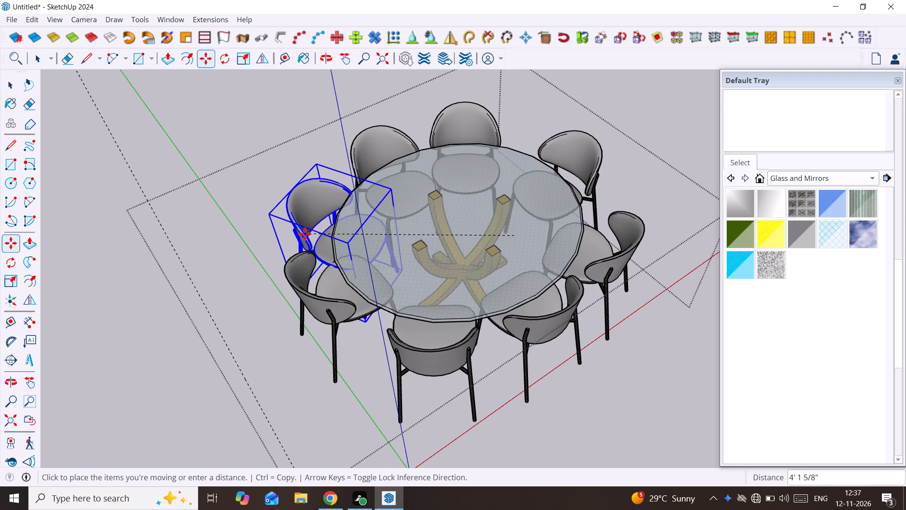
{"action": "left_click", "coordinate": [305, 234]}
Nudge the newly placed chair about 3 5/8" away from its neighbour beside the green axis.
{"action": "middle_click_drag", "start_coordinate": [309, 234], "coordinate": [600, 251]}
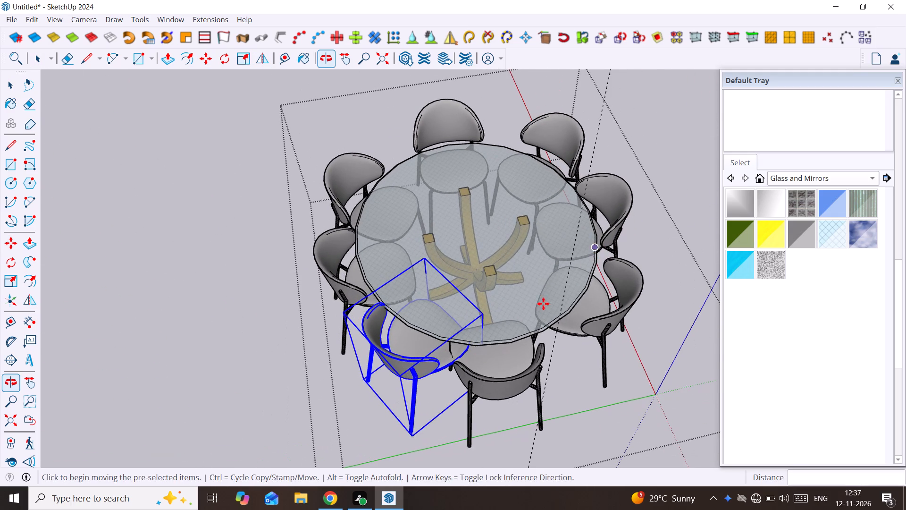
{"action": "scroll", "coordinate": [372, 388], "scroll_direction": "up", "scroll_amount": 2}
{"action": "middle_click_drag", "start_coordinate": [411, 378], "coordinate": [570, 367]}
{"action": "left_click", "coordinate": [537, 352]}
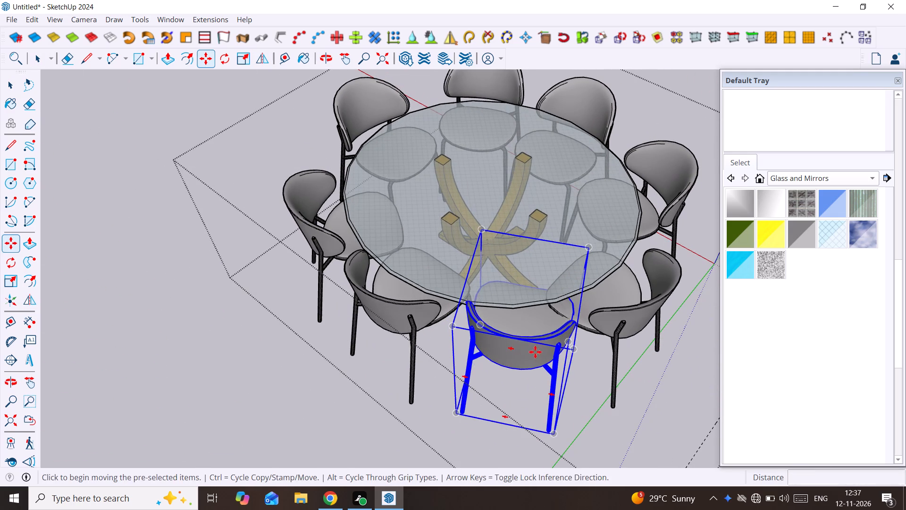
{"action": "left_click", "coordinate": [512, 356]}
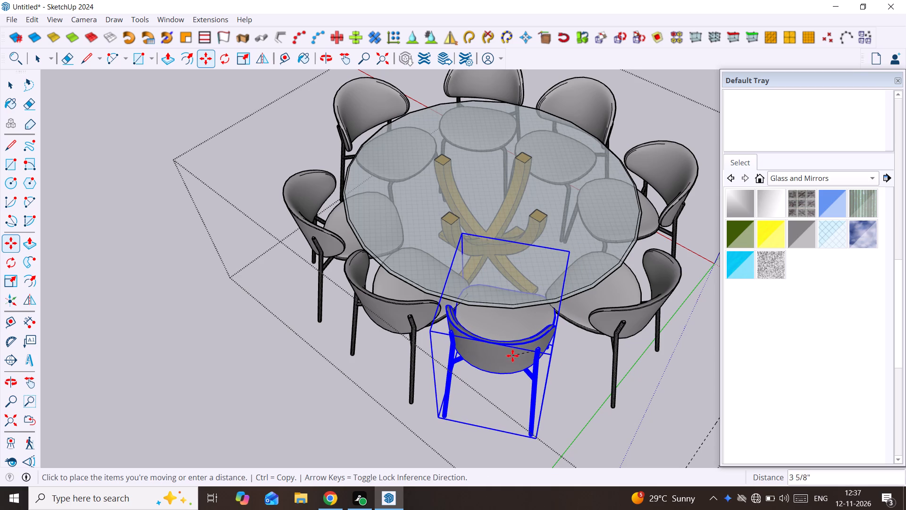
{"action": "key", "text": "space"}
Move the chair two places along from the newly placed one about 1 7/8" farther away from it.
{"action": "middle_click_drag", "start_coordinate": [379, 357], "coordinate": [709, 348]}
{"action": "left_click", "coordinate": [438, 332]}
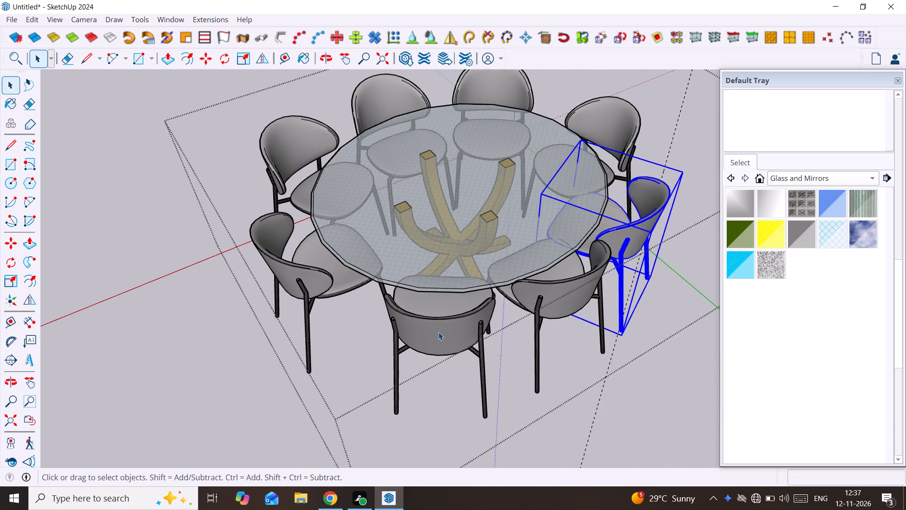
{"action": "key", "text": "m"}
{"action": "left_click", "coordinate": [438, 332]}
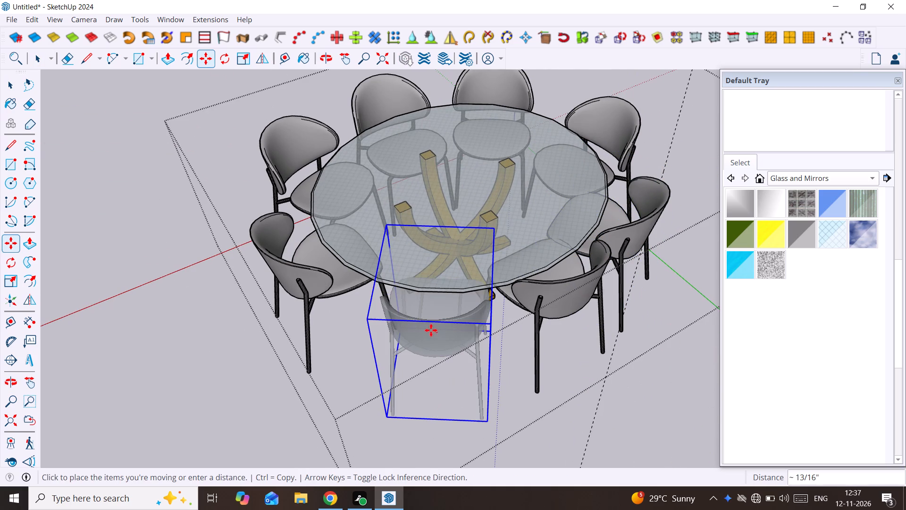
{"action": "middle_click_drag", "start_coordinate": [440, 323], "coordinate": [560, 320]}
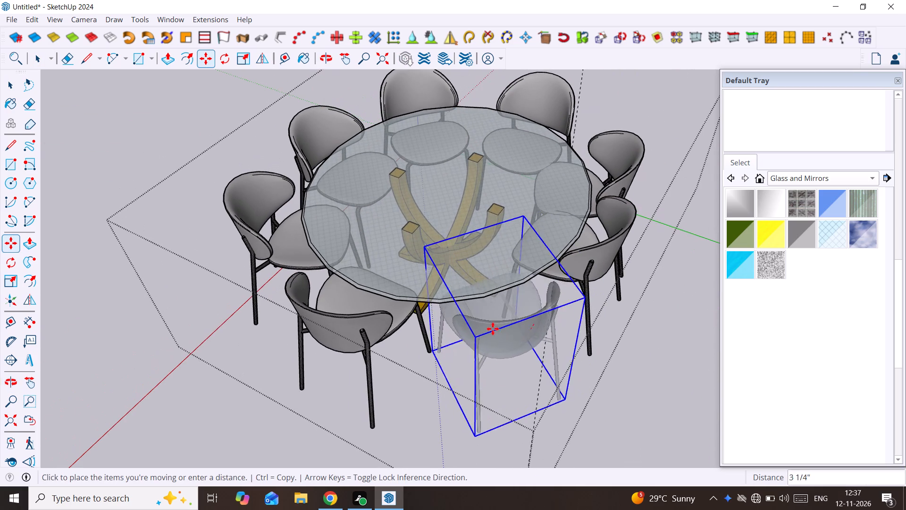
{"action": "left_click", "coordinate": [523, 328]}
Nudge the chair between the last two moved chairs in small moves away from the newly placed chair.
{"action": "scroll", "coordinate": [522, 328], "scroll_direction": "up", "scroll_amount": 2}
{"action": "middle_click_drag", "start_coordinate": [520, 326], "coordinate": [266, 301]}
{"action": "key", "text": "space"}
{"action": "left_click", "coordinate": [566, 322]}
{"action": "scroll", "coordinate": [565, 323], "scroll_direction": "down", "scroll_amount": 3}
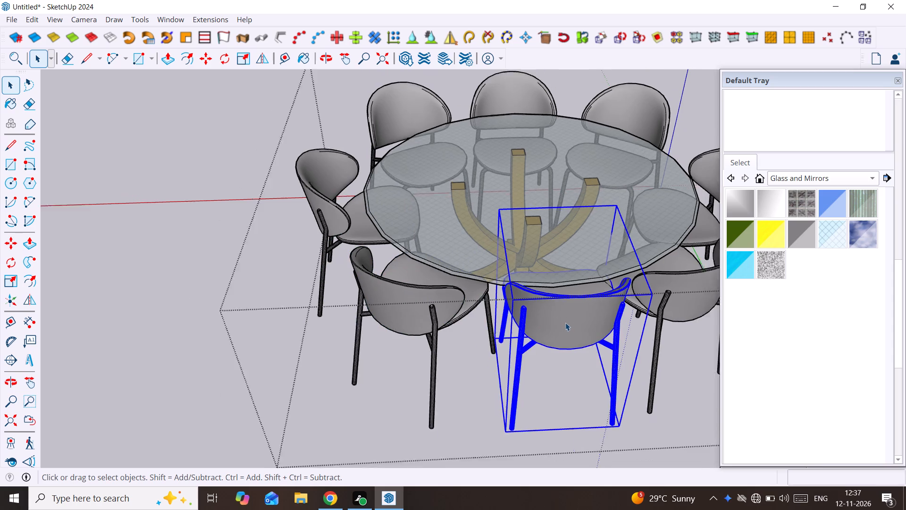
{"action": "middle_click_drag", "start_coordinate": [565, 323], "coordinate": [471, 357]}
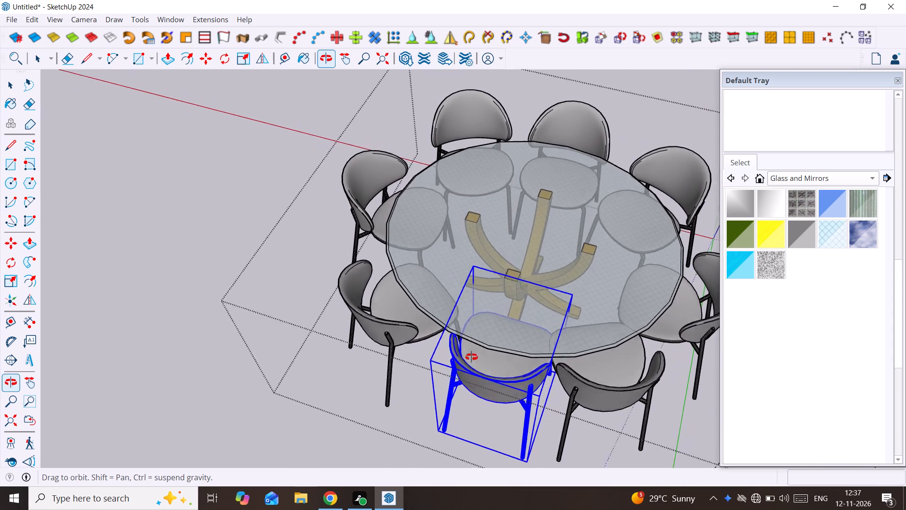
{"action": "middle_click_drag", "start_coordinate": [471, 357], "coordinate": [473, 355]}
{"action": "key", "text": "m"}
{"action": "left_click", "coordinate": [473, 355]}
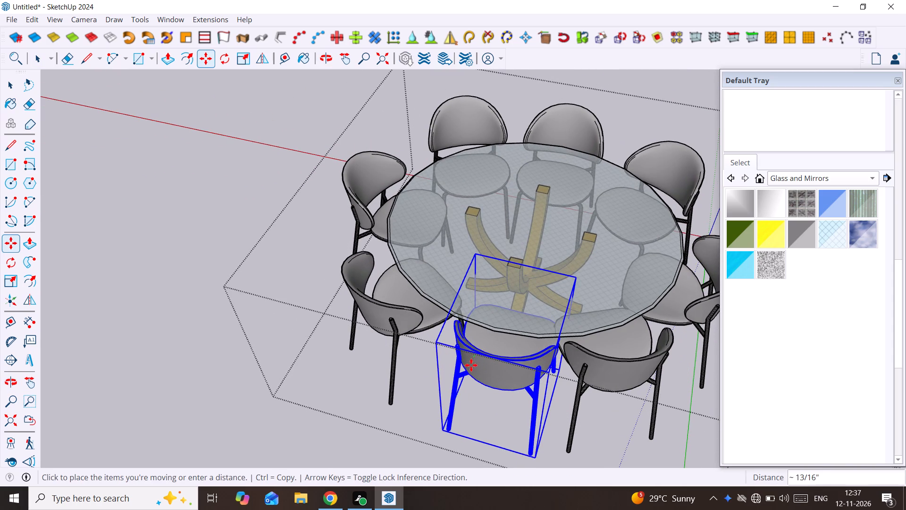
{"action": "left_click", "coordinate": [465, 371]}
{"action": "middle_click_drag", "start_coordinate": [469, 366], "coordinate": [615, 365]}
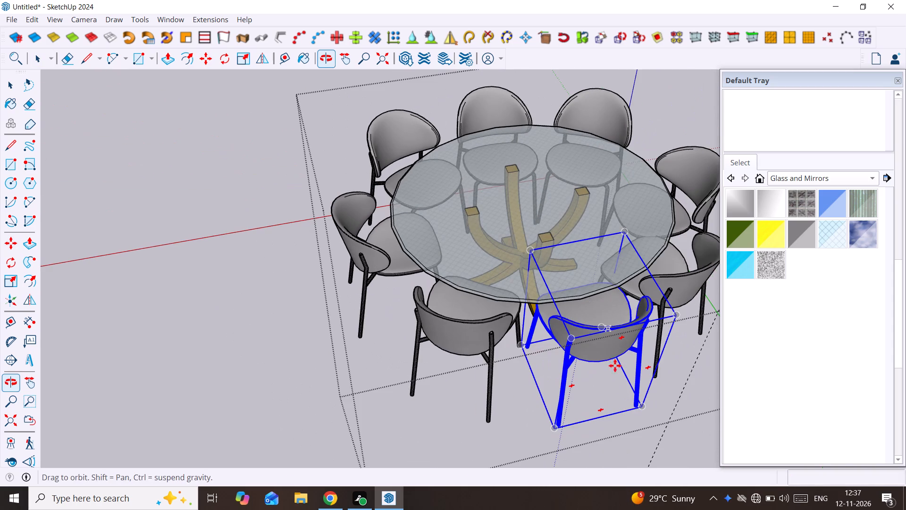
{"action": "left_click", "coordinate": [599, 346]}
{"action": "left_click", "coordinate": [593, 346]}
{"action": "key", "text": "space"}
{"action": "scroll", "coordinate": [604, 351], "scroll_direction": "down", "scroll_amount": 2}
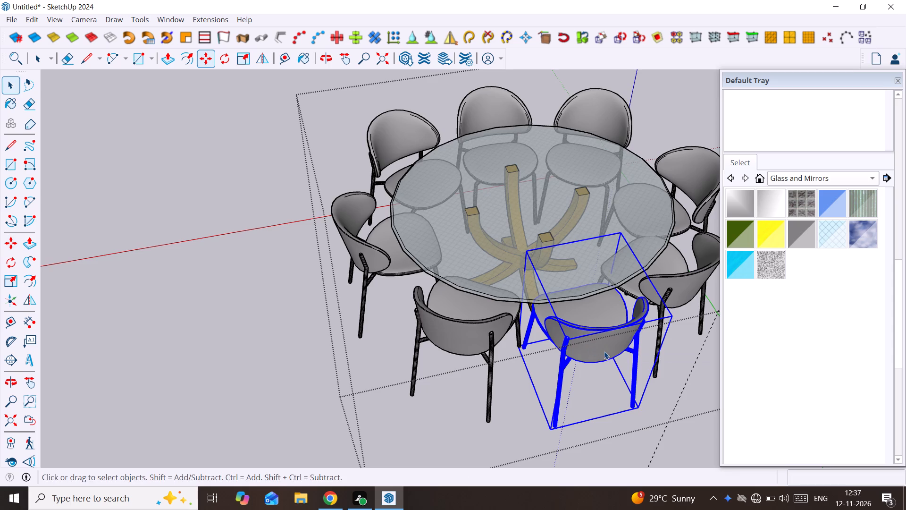
Move the newly placed chair about 2 1/8" outward from the table, away from its neighbour beside the green axis.
{"action": "scroll", "coordinate": [604, 351], "scroll_direction": "down", "scroll_amount": 2}
{"action": "middle_click_drag", "start_coordinate": [602, 353], "coordinate": [275, 287]}
{"action": "scroll", "coordinate": [486, 375], "scroll_direction": "up", "scroll_amount": 1}
{"action": "middle_click_drag", "start_coordinate": [486, 375], "coordinate": [453, 364]}
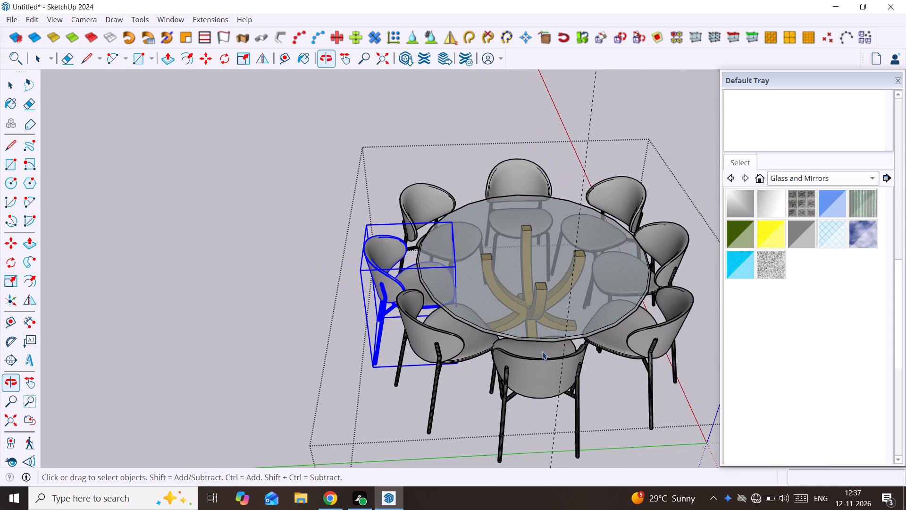
{"action": "left_click", "coordinate": [544, 351]}
{"action": "scroll", "coordinate": [543, 355], "scroll_direction": "up", "scroll_amount": 2}
{"action": "middle_click_drag", "start_coordinate": [543, 355], "coordinate": [520, 389]}
{"action": "left_click", "coordinate": [392, 341]}
{"action": "key", "text": "m"}
{"action": "left_click", "coordinate": [392, 341]}
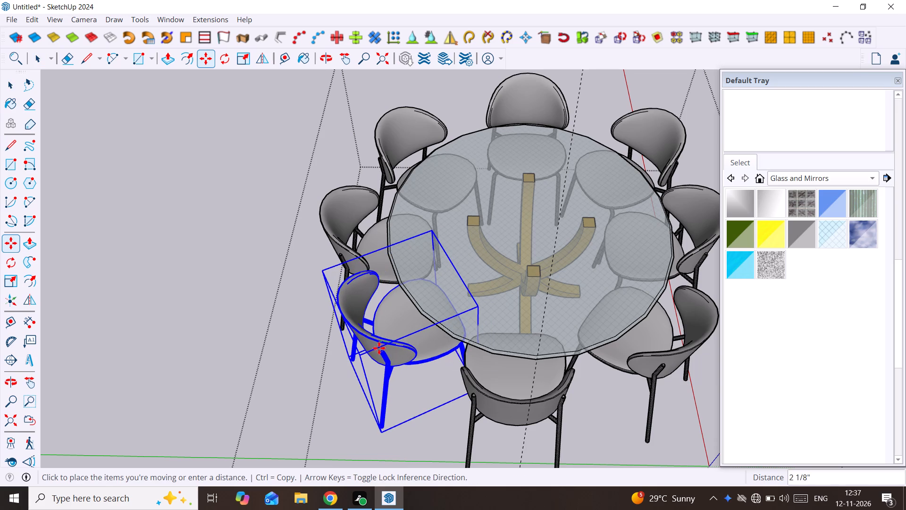
{"action": "left_click", "coordinate": [380, 349]}
Move the neighbouring chair beside the green axis about 2 7/16" along that axis toward the origin.
{"action": "middle_click_drag", "start_coordinate": [381, 349], "coordinate": [496, 235]}
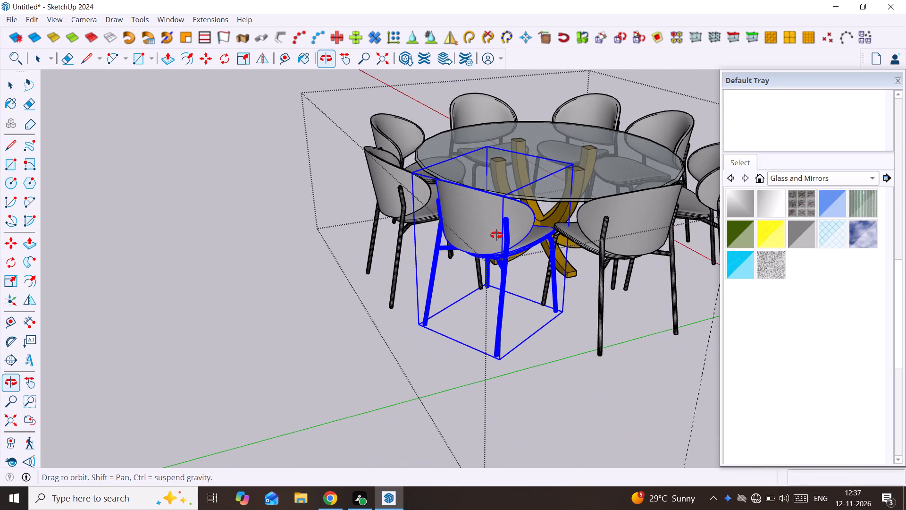
{"action": "middle_click_drag", "start_coordinate": [496, 235], "coordinate": [448, 354]}
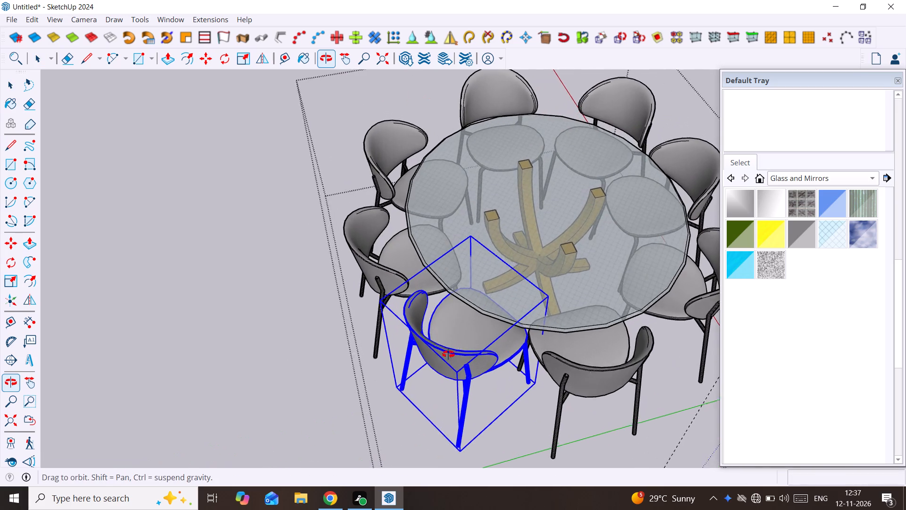
{"action": "middle_click_drag", "start_coordinate": [448, 354], "coordinate": [431, 363]}
{"action": "key", "text": "space"}
{"action": "left_click", "coordinate": [556, 417]}
{"action": "middle_click_drag", "start_coordinate": [554, 415], "coordinate": [535, 362], "text": "shift"}
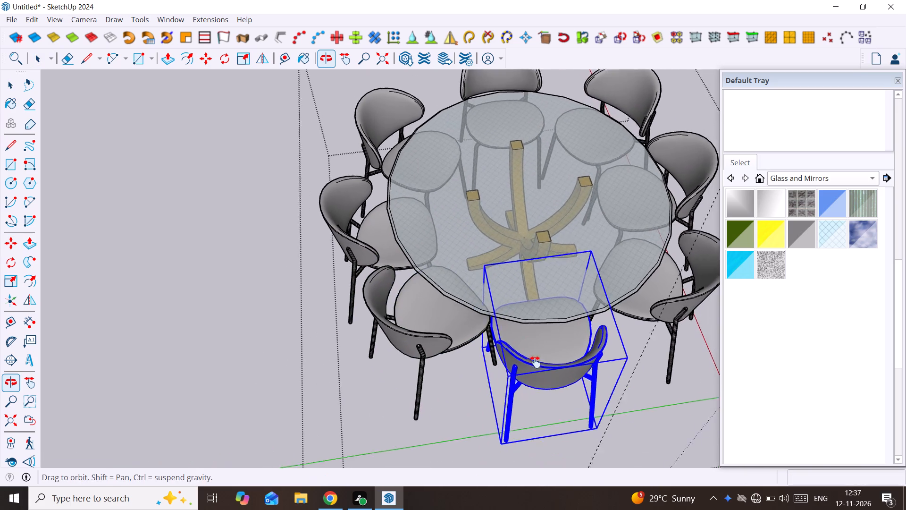
{"action": "middle_click_drag", "start_coordinate": [535, 362], "coordinate": [458, 363], "text": "shift"}
{"action": "key", "text": "m"}
{"action": "left_click", "coordinate": [458, 364]}
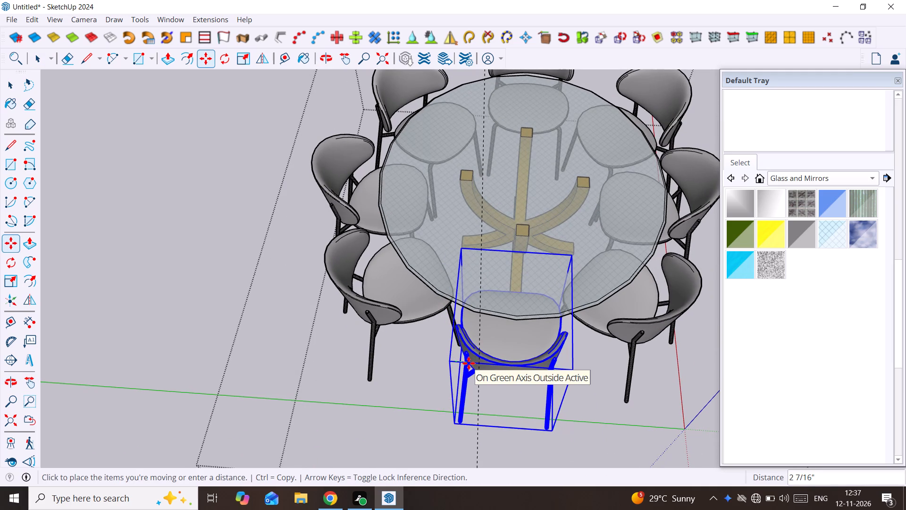
{"action": "left_click", "coordinate": [467, 362]}
{"action": "key", "text": "space"}
Reopen the table group and delete two opposite chairs: the second from the green axis on the far side and the one facing it.
{"action": "scroll", "coordinate": [471, 362], "scroll_direction": "down", "scroll_amount": 7}
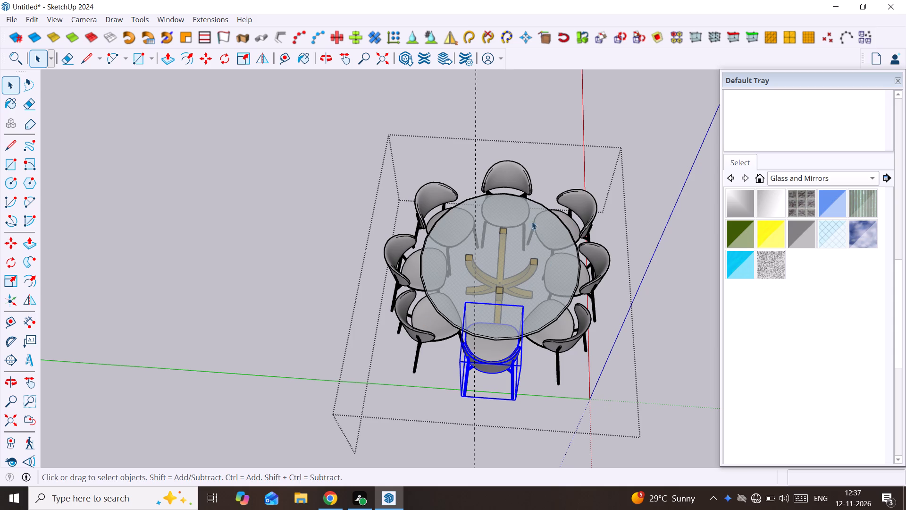
{"action": "key", "text": "space"}
{"action": "left_click", "coordinate": [257, 263]}
{"action": "scroll", "coordinate": [560, 278], "scroll_direction": "down", "scroll_amount": 4}
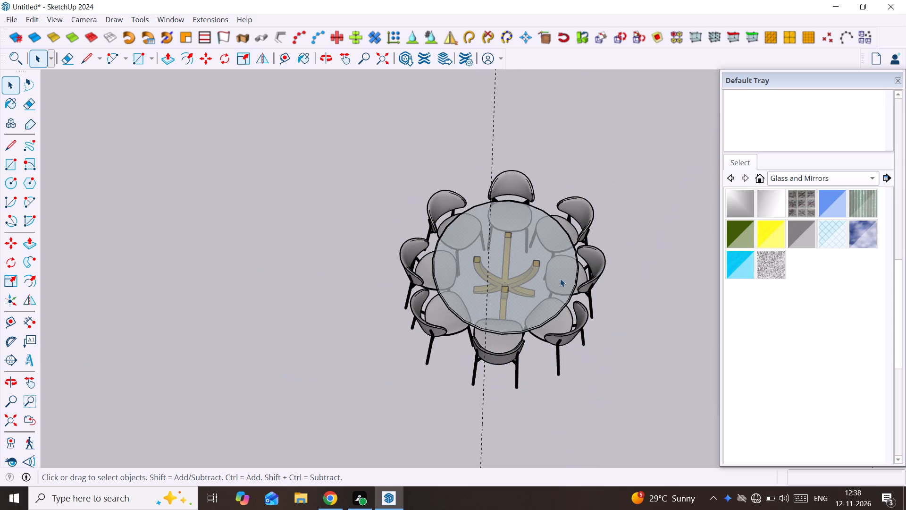
{"action": "middle_click_drag", "start_coordinate": [564, 285], "coordinate": [306, 297]}
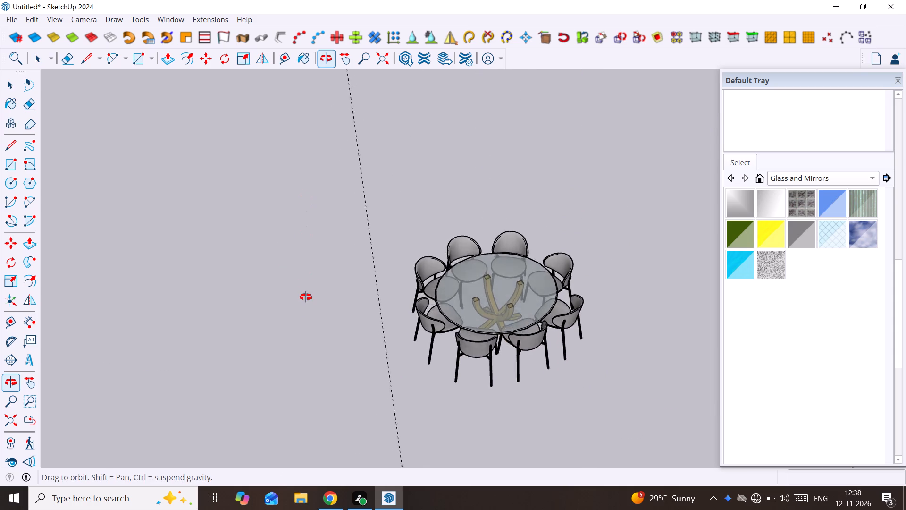
{"action": "middle_click_drag", "start_coordinate": [306, 297], "coordinate": [306, 312]}
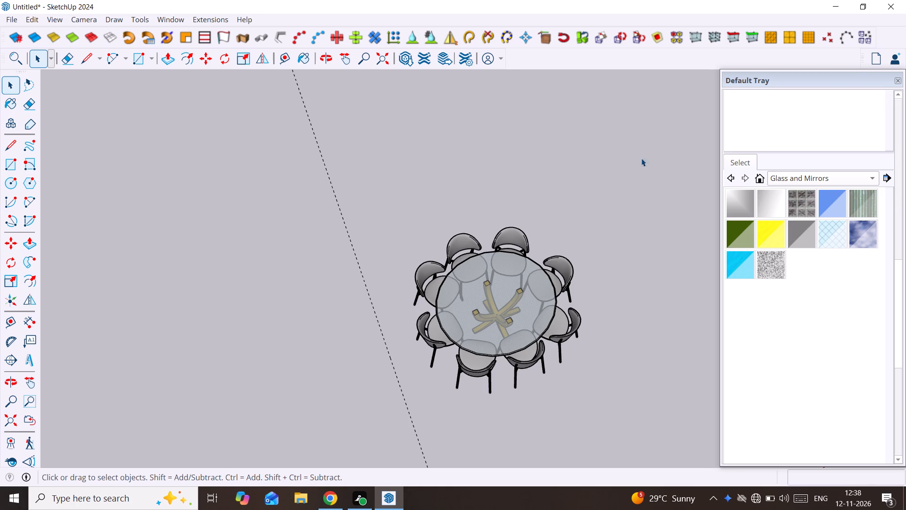
{"action": "left_click", "coordinate": [470, 248]}
{"action": "double_click", "coordinate": [470, 248]}
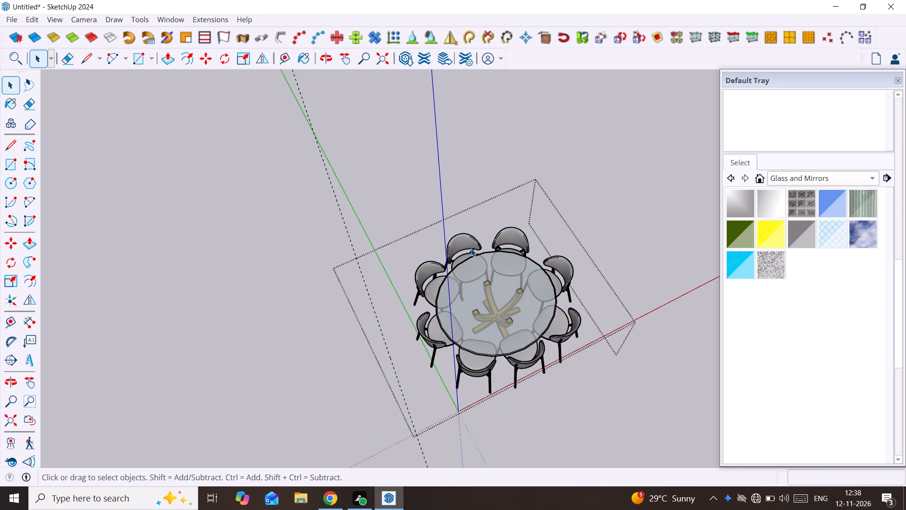
{"action": "left_click", "coordinate": [471, 248]}
{"action": "key", "text": "Delete"}
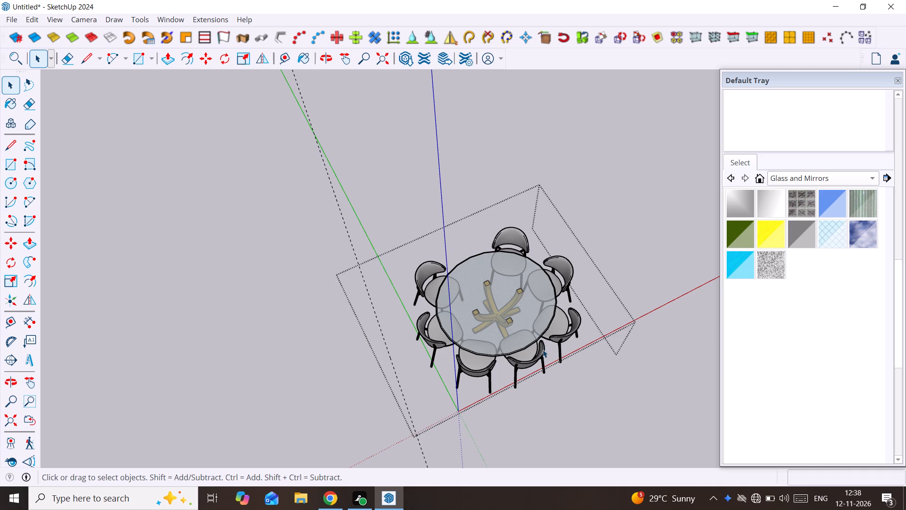
{"action": "left_click", "coordinate": [540, 353]}
{"action": "key", "text": "Delete"}
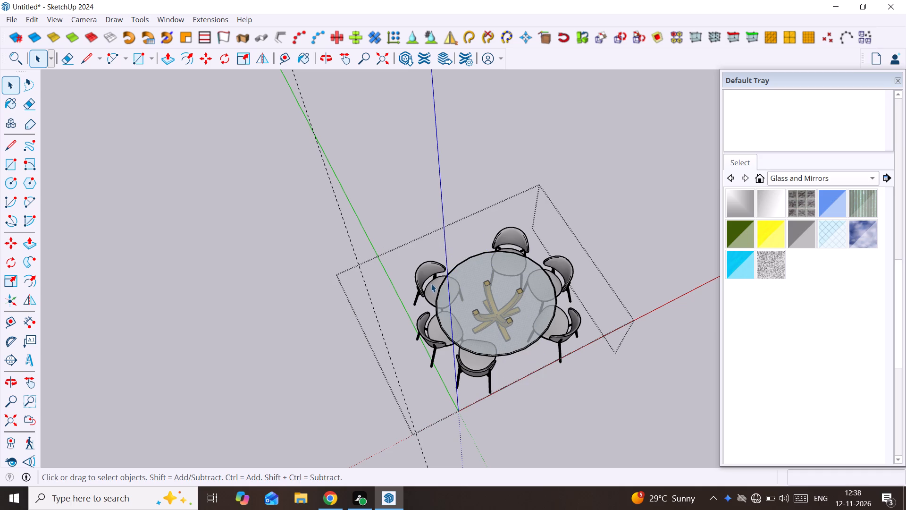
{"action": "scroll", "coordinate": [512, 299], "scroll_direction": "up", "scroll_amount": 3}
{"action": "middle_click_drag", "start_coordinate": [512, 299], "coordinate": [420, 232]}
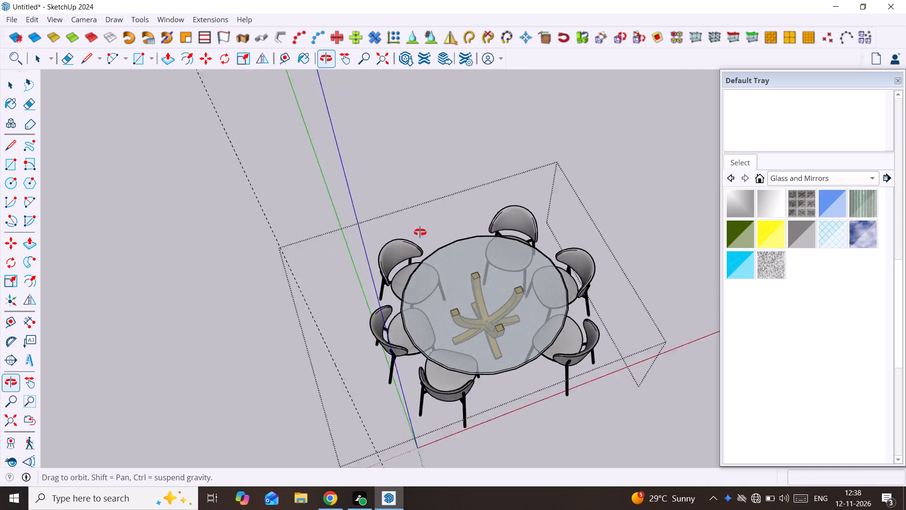
Measure across the round glass tabletop along the red axis direction.
{"action": "middle_click_drag", "start_coordinate": [420, 232], "coordinate": [364, 275]}
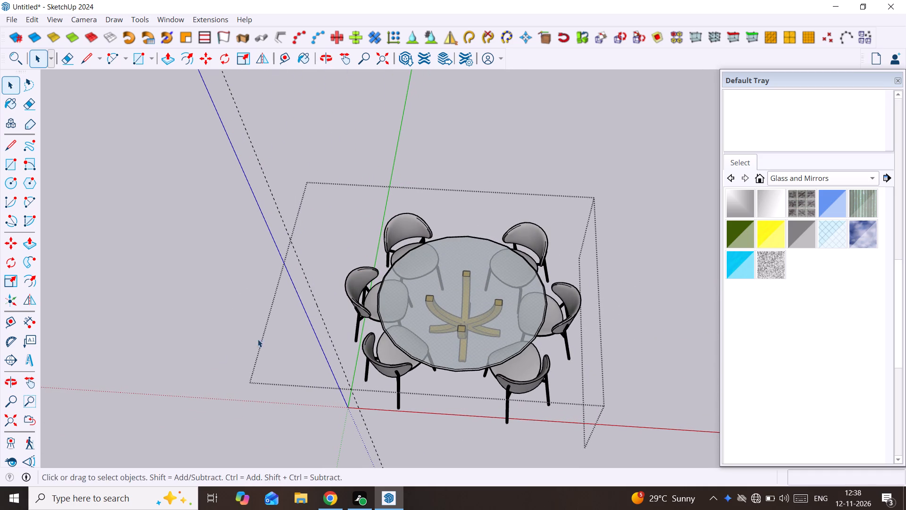
{"action": "left_click", "coordinate": [0, 315]}
{"action": "left_click", "coordinate": [10, 323]}
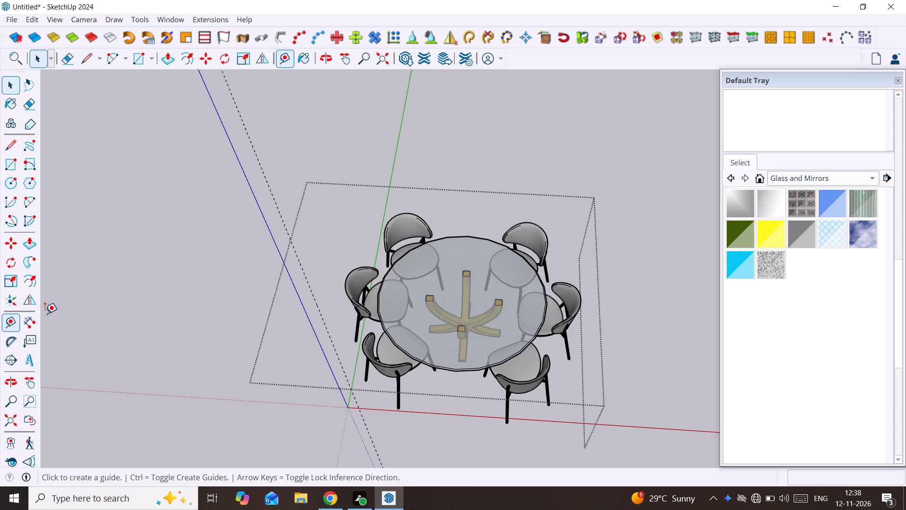
{"action": "left_click", "coordinate": [382, 294]}
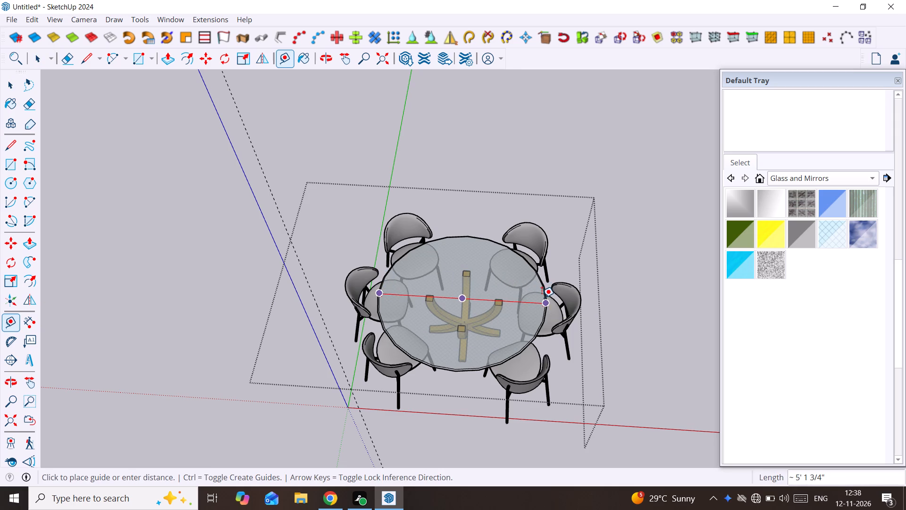
{"action": "key", "text": "space"}
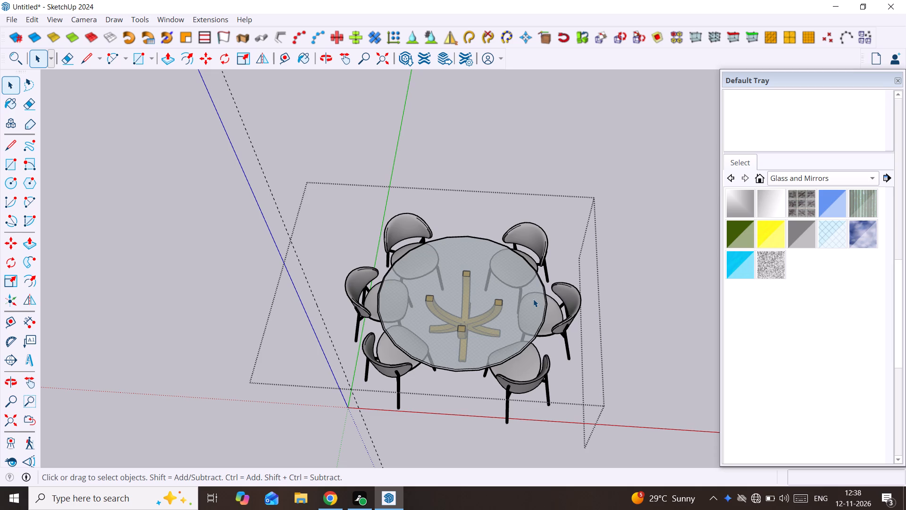
Move the two chairs on the table's far side toward each other along the red axis, about 6" each.
{"action": "scroll", "coordinate": [402, 239], "scroll_direction": "up", "scroll_amount": 2}
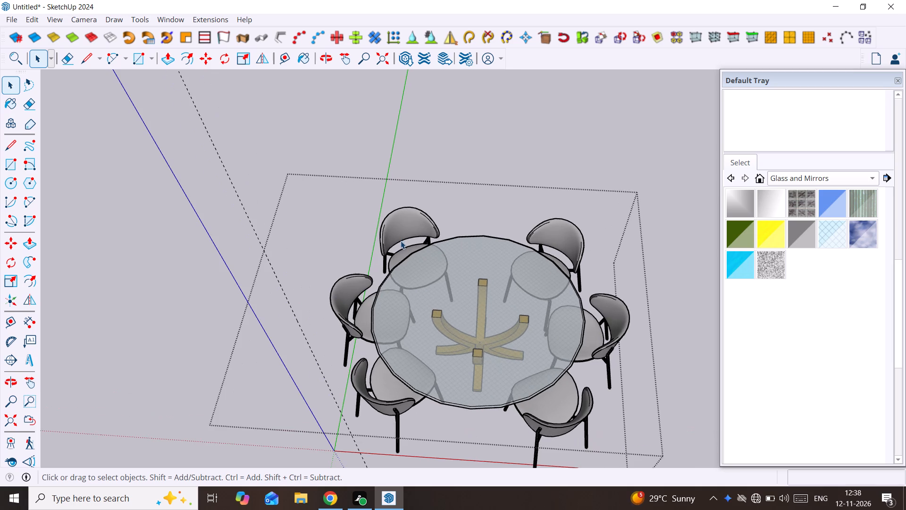
{"action": "left_click", "coordinate": [403, 241]}
{"action": "left_click", "coordinate": [405, 236]}
{"action": "key", "text": "m"}
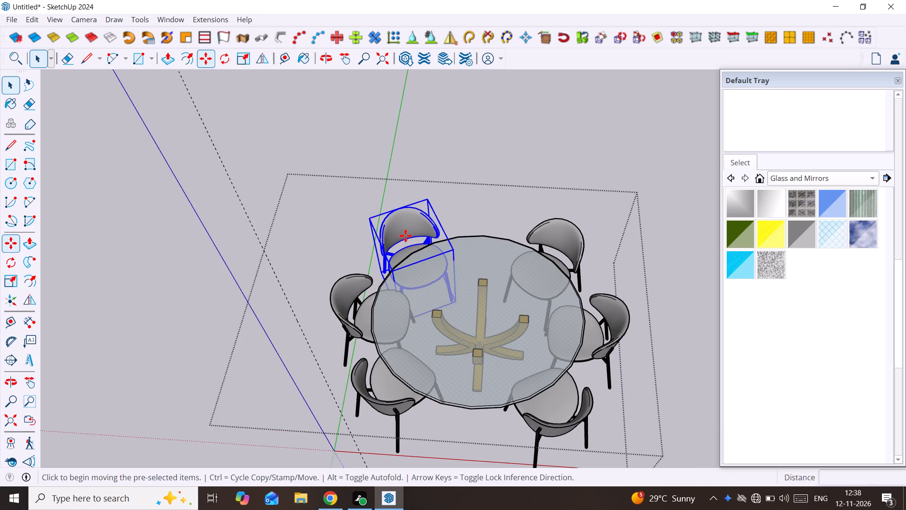
{"action": "left_click", "coordinate": [405, 236]}
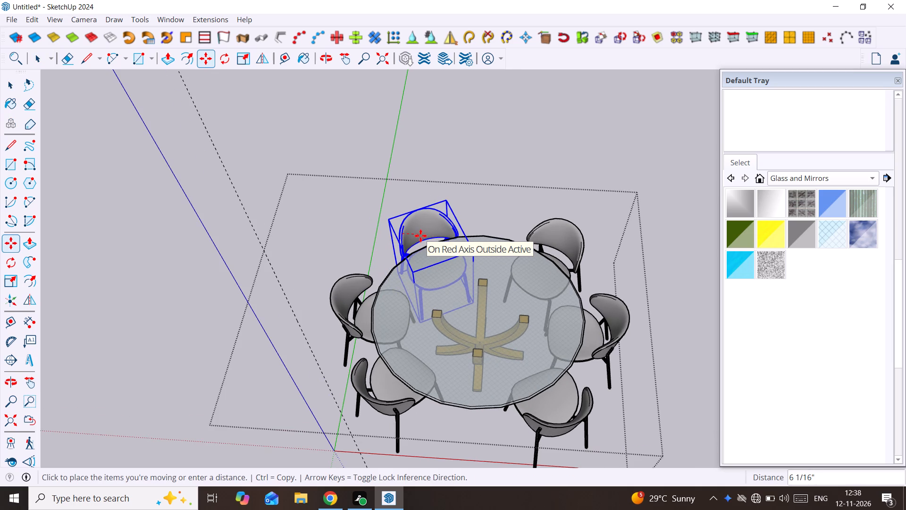
{"action": "left_click", "coordinate": [419, 234]}
{"action": "key", "text": "space"}
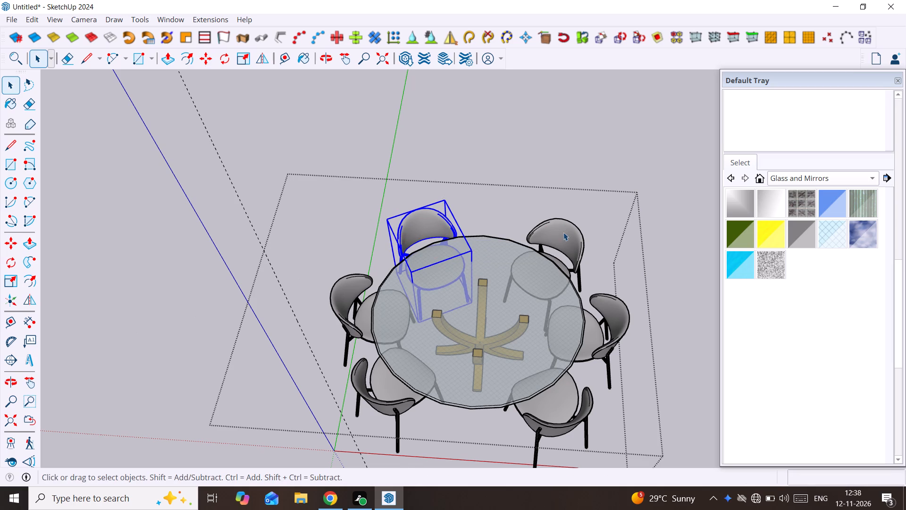
{"action": "left_click", "coordinate": [563, 232]}
{"action": "key", "text": "m"}
{"action": "left_click", "coordinate": [563, 233]}
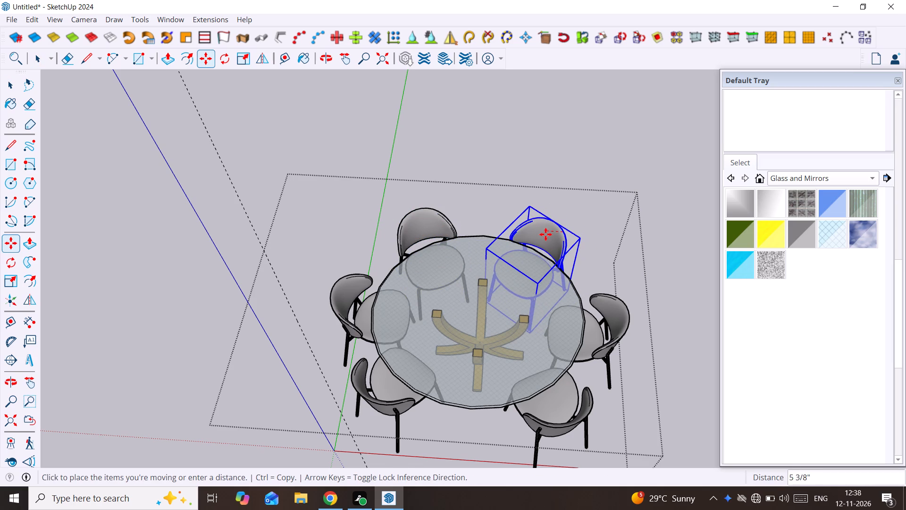
{"action": "left_click", "coordinate": [543, 232]}
{"action": "key", "text": "space"}
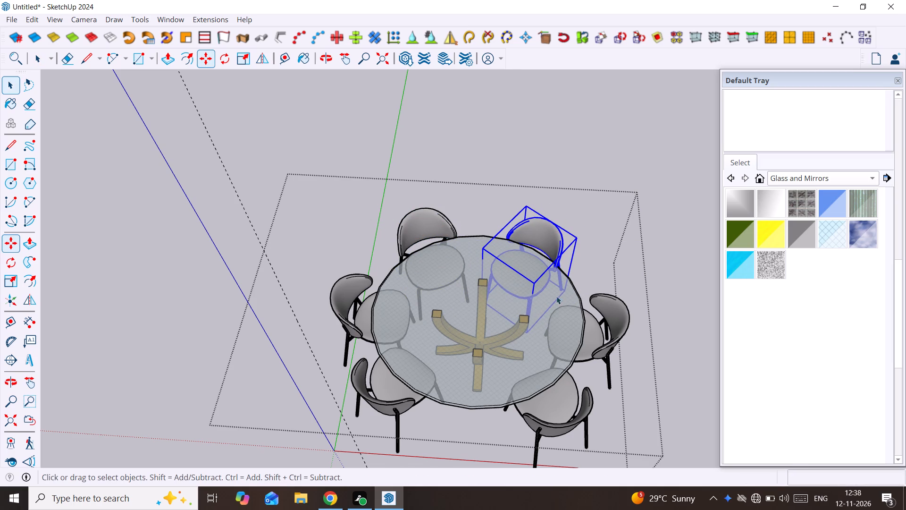
Move the near-side chair farther from the origin about 5 5/16" along the red axis toward its near-side neighbour.
{"action": "left_click", "coordinate": [562, 389]}
{"action": "scroll", "coordinate": [564, 390], "scroll_direction": "down", "scroll_amount": 1}
{"action": "middle_click_drag", "start_coordinate": [564, 389], "coordinate": [589, 304]}
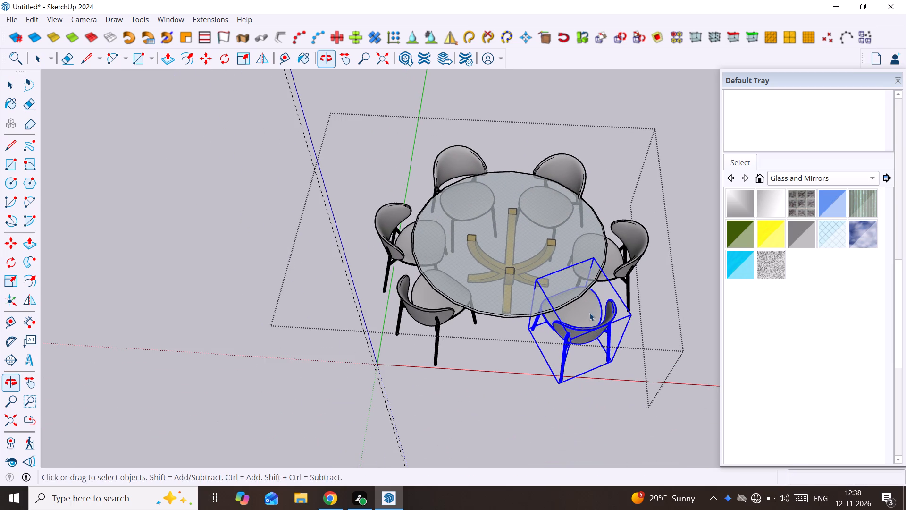
{"action": "key", "text": "m"}
{"action": "left_click", "coordinate": [589, 327]}
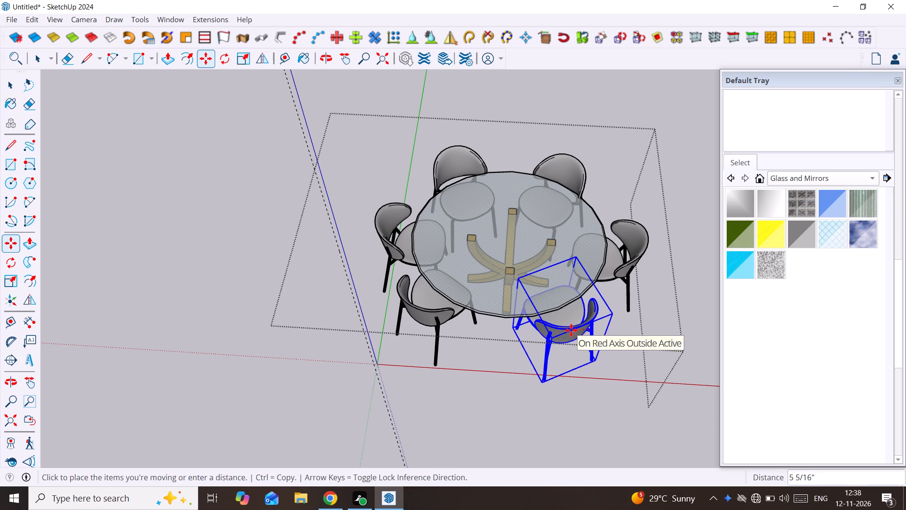
{"action": "left_click", "coordinate": [569, 332]}
{"action": "key", "text": "space"}
Move the near-side chair closest to the origin about 8 11/16" toward its near-side neighbour, and close the table group.
{"action": "left_click", "coordinate": [431, 346]}
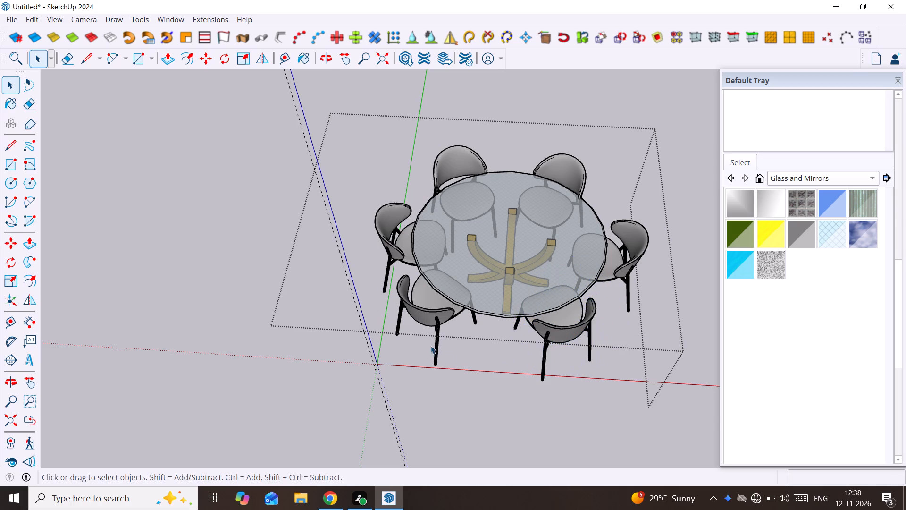
{"action": "left_click", "coordinate": [421, 314]}
{"action": "key", "text": "m"}
{"action": "left_click", "coordinate": [421, 314]}
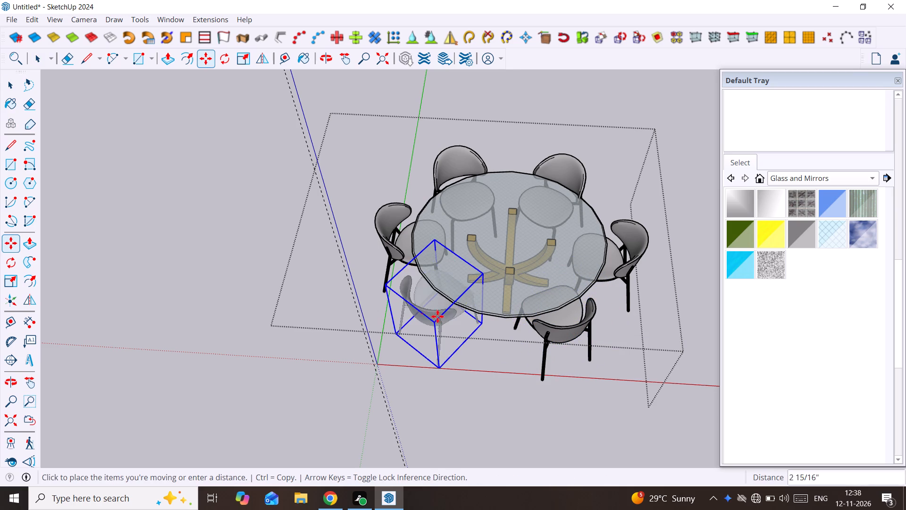
{"action": "left_click", "coordinate": [447, 325]}
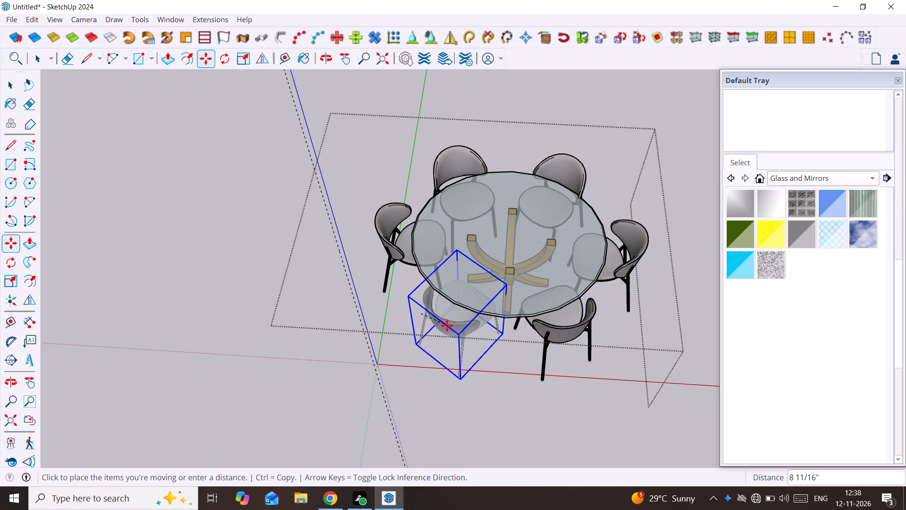
{"action": "key", "text": "space"}
{"action": "left_click", "coordinate": [219, 279]}
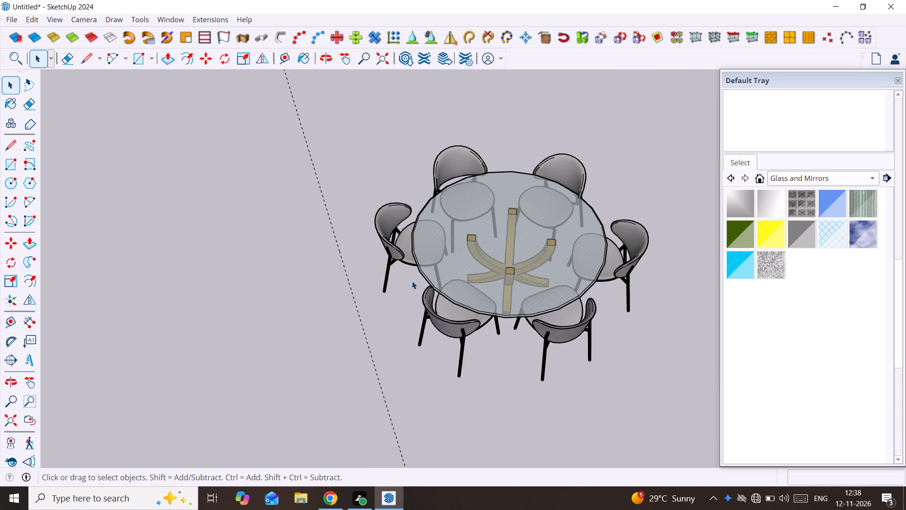
Reveal the rest of the café model around the isolated table-and-chairs group with Isolate/Reveal.
{"action": "middle_click_drag", "start_coordinate": [435, 280], "coordinate": [780, 306]}
{"action": "scroll", "coordinate": [774, 309], "scroll_direction": "down", "scroll_amount": 1}
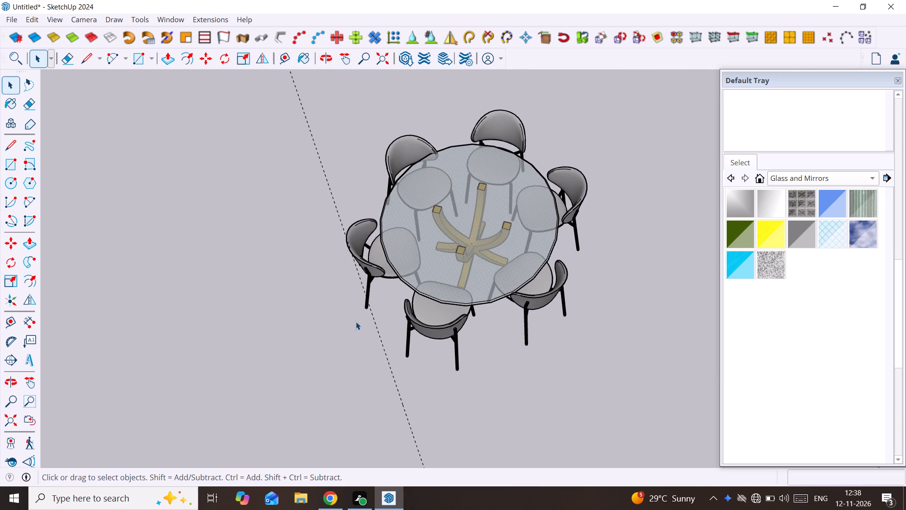
{"action": "middle_click_drag", "start_coordinate": [356, 322], "coordinate": [31, 319]}
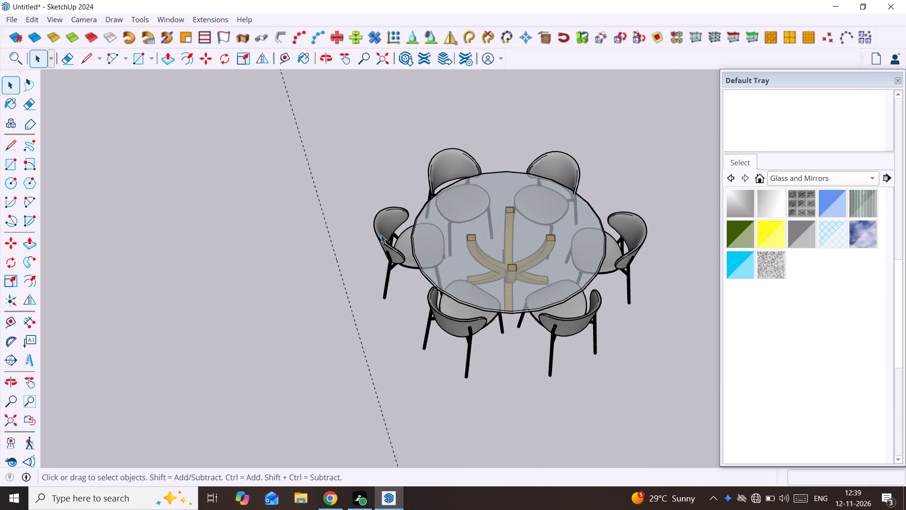
{"action": "left_click", "coordinate": [440, 238]}
{"action": "right_click", "coordinate": [440, 238]}
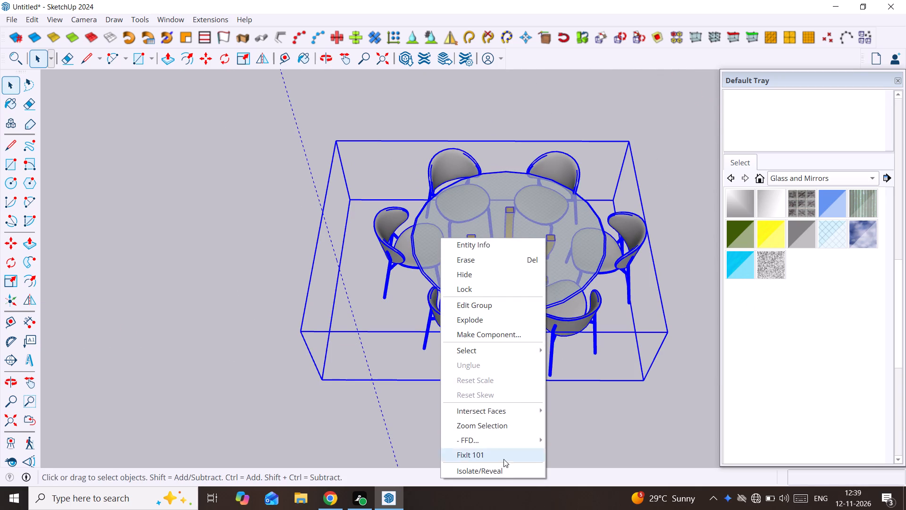
{"action": "left_click", "coordinate": [502, 467]}
{"action": "key", "text": "space"}
{"action": "scroll", "coordinate": [457, 317], "scroll_direction": "down", "scroll_amount": 20}
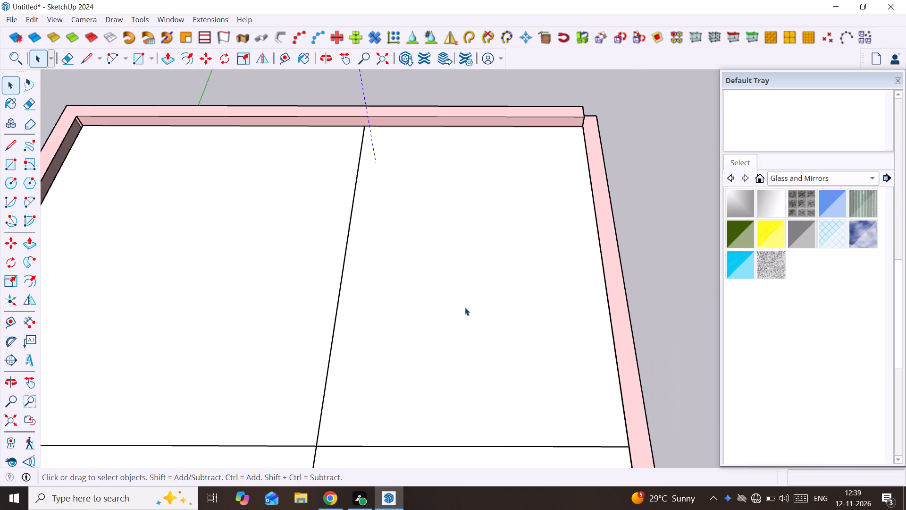
Move the round table group about 4 1/4" along the green axis, away from the room's back wall.
{"action": "scroll", "coordinate": [465, 307], "scroll_direction": "down", "scroll_amount": 5}
{"action": "middle_click_drag", "start_coordinate": [464, 294], "coordinate": [457, 68]}
{"action": "scroll", "coordinate": [462, 334], "scroll_direction": "up", "scroll_amount": 1}
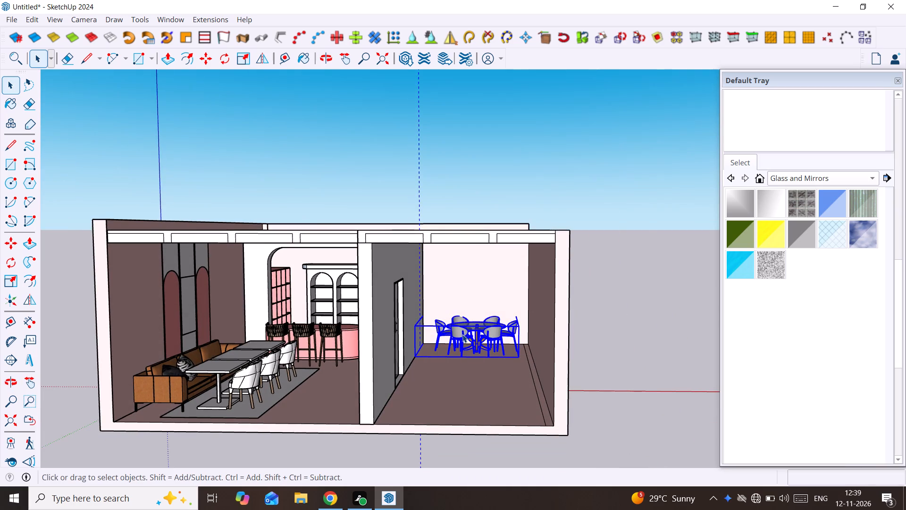
{"action": "scroll", "coordinate": [462, 334], "scroll_direction": "up", "scroll_amount": 5}
{"action": "middle_click_drag", "start_coordinate": [463, 332], "coordinate": [463, 353]}
{"action": "scroll", "coordinate": [463, 347], "scroll_direction": "up", "scroll_amount": 8}
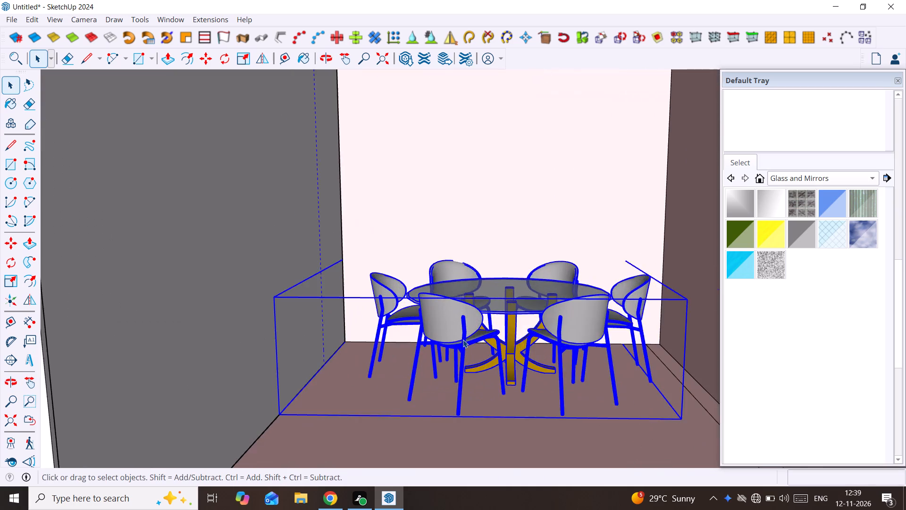
{"action": "scroll", "coordinate": [463, 340], "scroll_direction": "up", "scroll_amount": 5}
{"action": "middle_click_drag", "start_coordinate": [463, 340], "coordinate": [446, 396]}
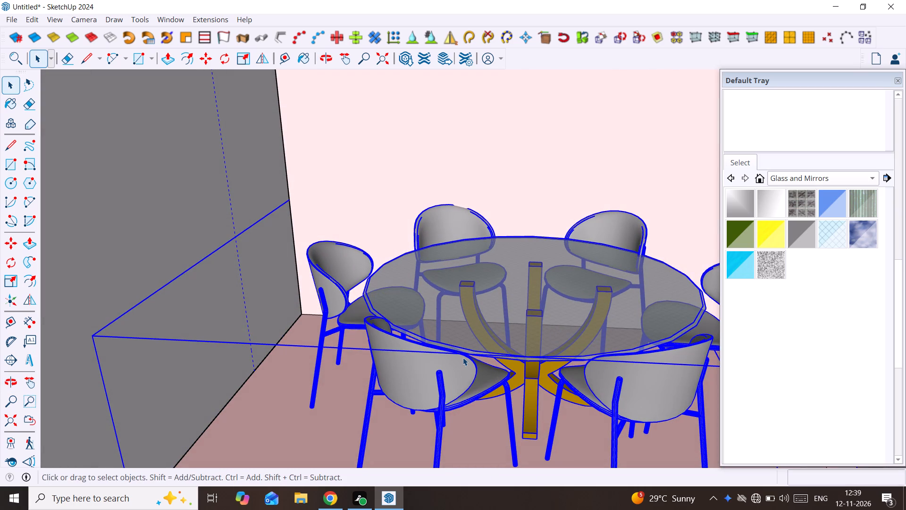
{"action": "key", "text": "m"}
{"action": "left_click", "coordinate": [463, 355]}
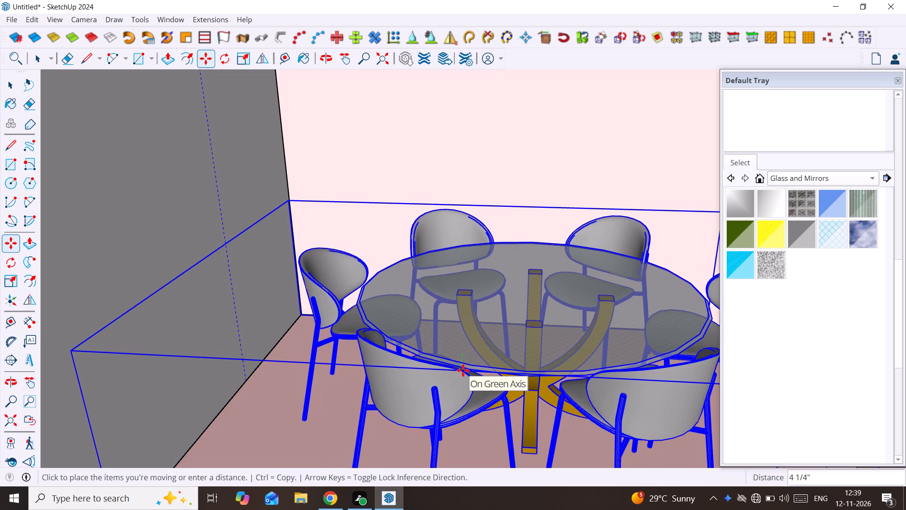
{"action": "key", "text": "Left"}
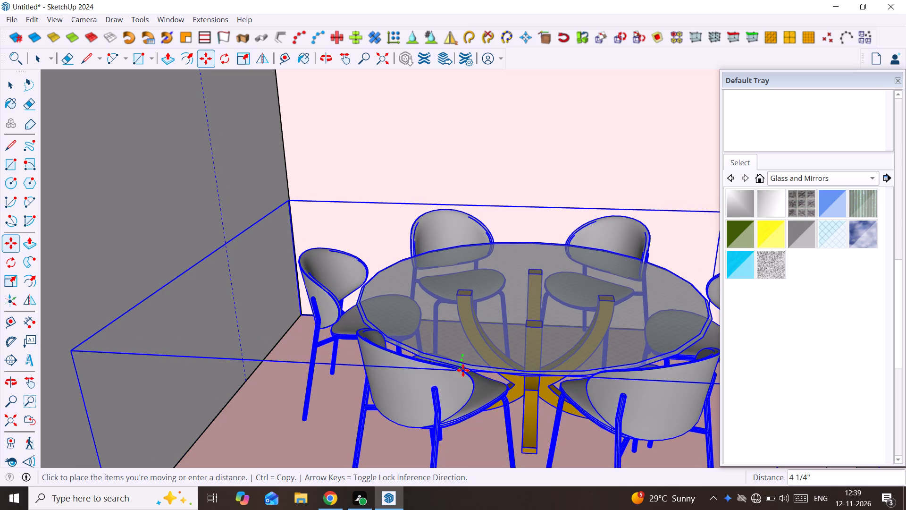
{"action": "left_click", "coordinate": [463, 370]}
Move the round table group about 5 7/8" along the red axis, away from the wall with the door.
{"action": "scroll", "coordinate": [463, 370], "scroll_direction": "down", "scroll_amount": 3}
{"action": "middle_click_drag", "start_coordinate": [463, 370], "coordinate": [479, 318]}
{"action": "scroll", "coordinate": [479, 318], "scroll_direction": "down", "scroll_amount": 14}
{"action": "middle_click_drag", "start_coordinate": [479, 318], "coordinate": [477, 335]}
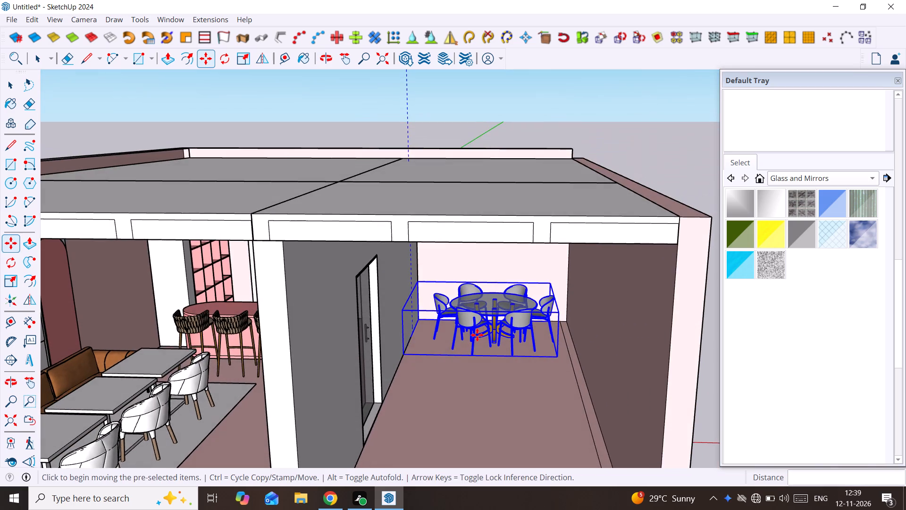
{"action": "scroll", "coordinate": [477, 335], "scroll_direction": "up", "scroll_amount": 2}
{"action": "left_click", "coordinate": [476, 328]}
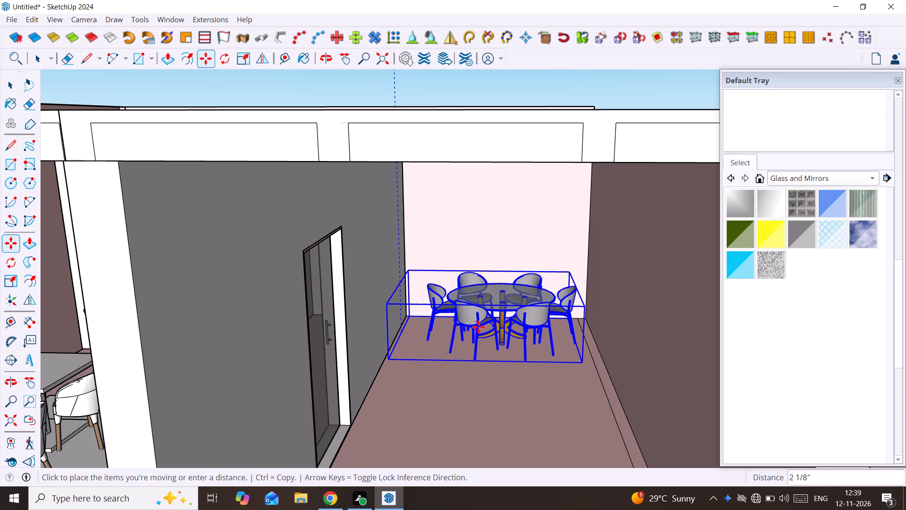
{"action": "key", "text": "Right"}
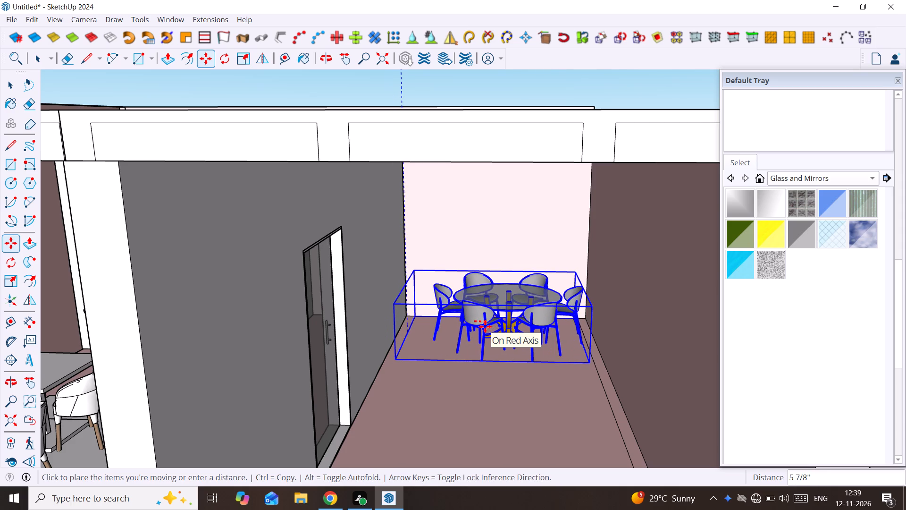
{"action": "left_click", "coordinate": [485, 326]}
Copy the round table group about 18' along the green axis to the open front end of the same room.
{"action": "scroll", "coordinate": [485, 326], "scroll_direction": "down", "scroll_amount": 8}
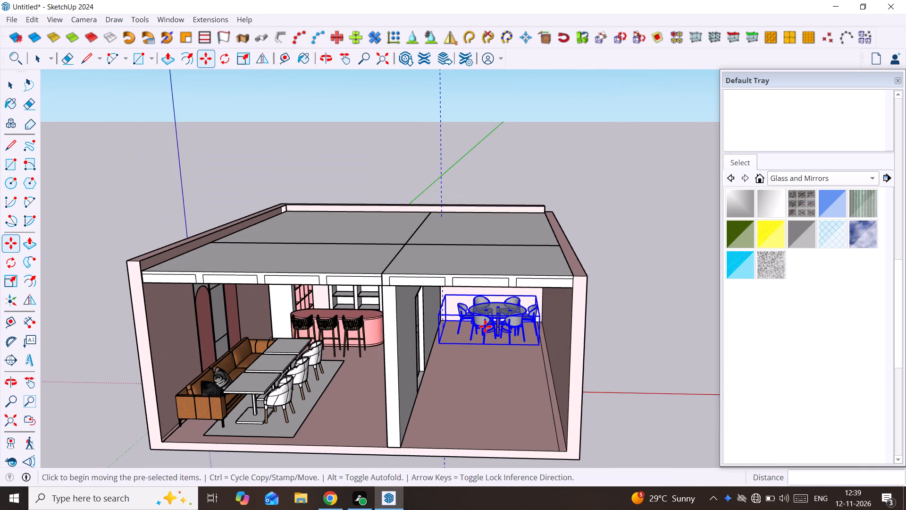
{"action": "middle_click_drag", "start_coordinate": [484, 326], "coordinate": [479, 256]}
{"action": "middle_click_drag", "start_coordinate": [481, 264], "coordinate": [487, 282]}
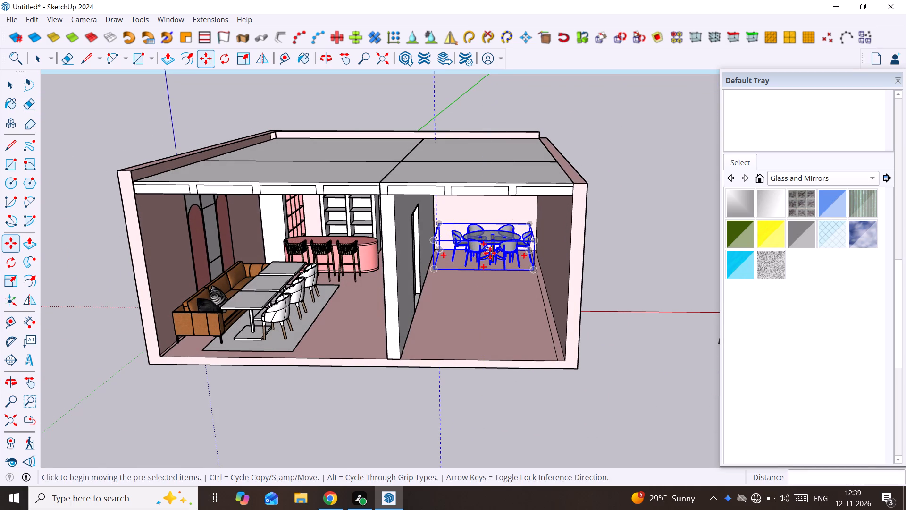
{"action": "left_click", "coordinate": [489, 248], "text": "ctrl"}
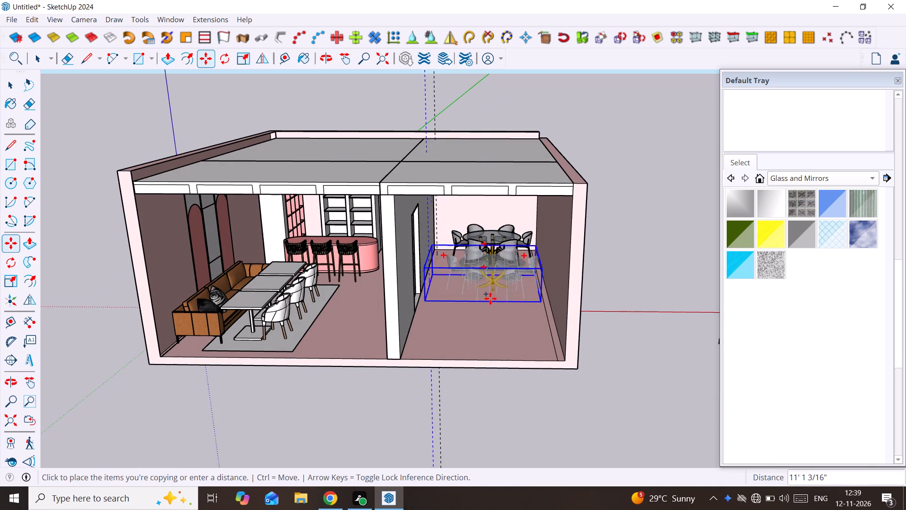
{"action": "scroll", "coordinate": [487, 297], "scroll_direction": "up", "scroll_amount": 1}
{"action": "middle_click_drag", "start_coordinate": [487, 297], "coordinate": [499, 329]}
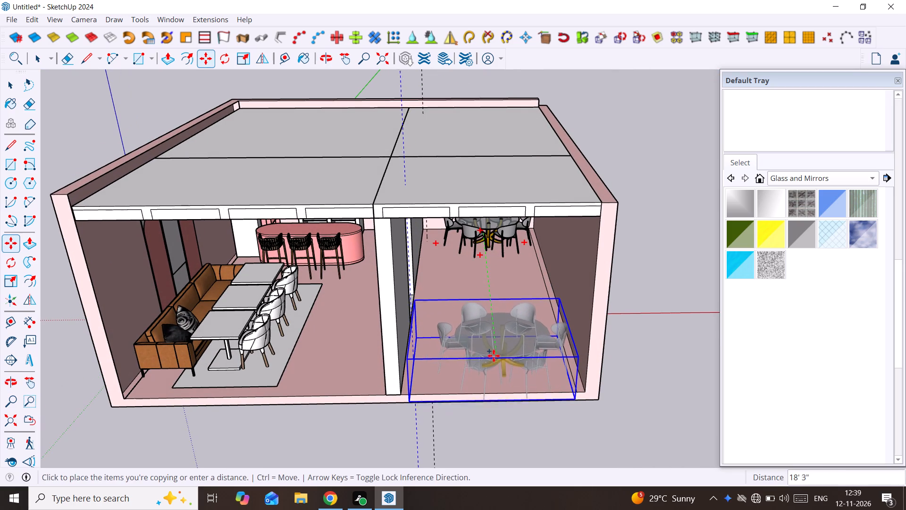
{"action": "left_click", "coordinate": [493, 348]}
Examine the copied table set's placement relative to the room's walls and the original set.
{"action": "scroll", "coordinate": [468, 310], "scroll_direction": "up", "scroll_amount": 5}
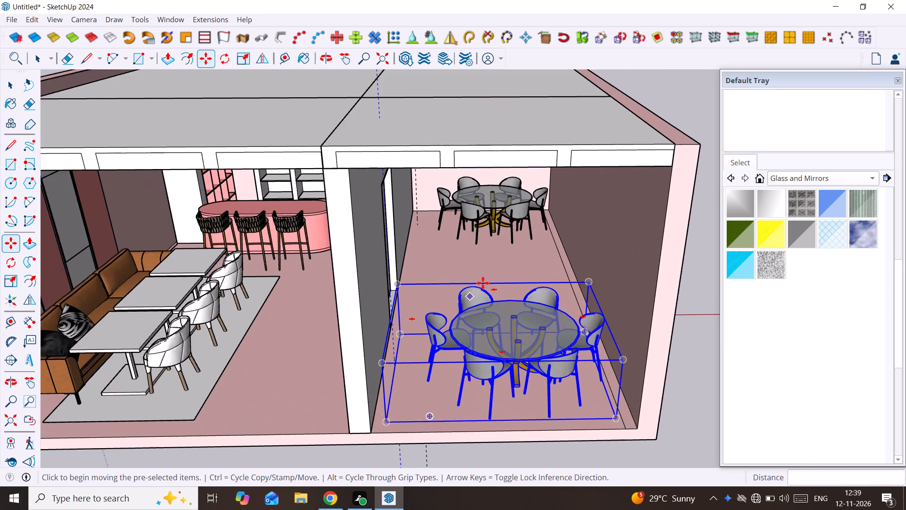
{"action": "scroll", "coordinate": [499, 274], "scroll_direction": "up", "scroll_amount": 3}
{"action": "middle_click_drag", "start_coordinate": [500, 273], "coordinate": [434, 290]}
{"action": "scroll", "coordinate": [440, 286], "scroll_direction": "down", "scroll_amount": 4}
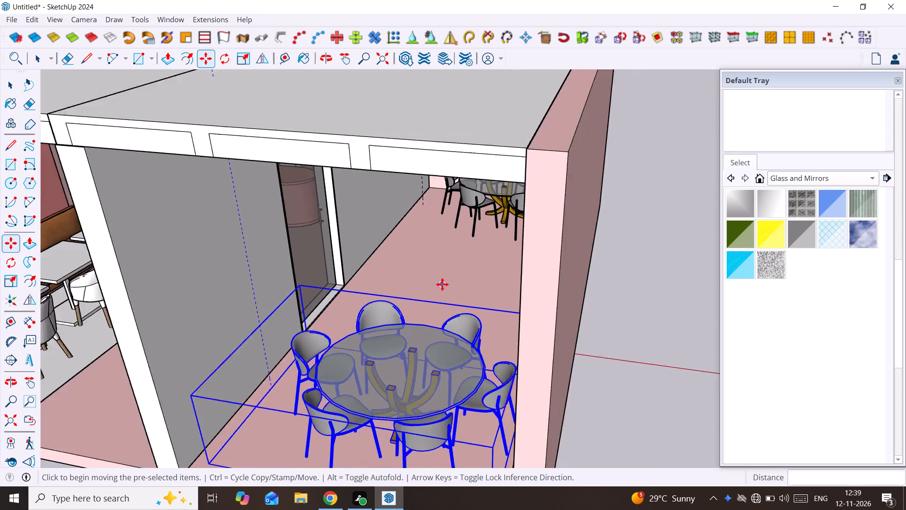
{"action": "scroll", "coordinate": [443, 284], "scroll_direction": "down", "scroll_amount": 5}
{"action": "middle_click_drag", "start_coordinate": [443, 284], "coordinate": [498, 272]}
{"action": "scroll", "coordinate": [477, 269], "scroll_direction": "up", "scroll_amount": 3}
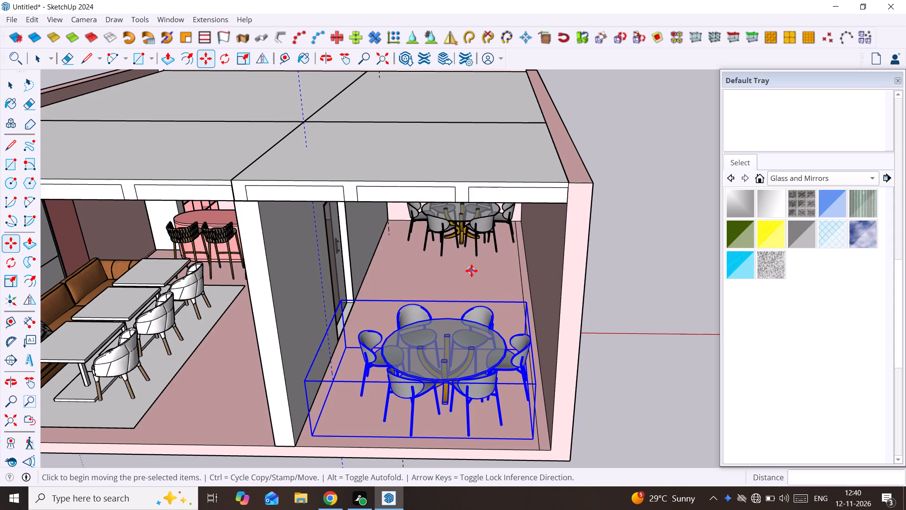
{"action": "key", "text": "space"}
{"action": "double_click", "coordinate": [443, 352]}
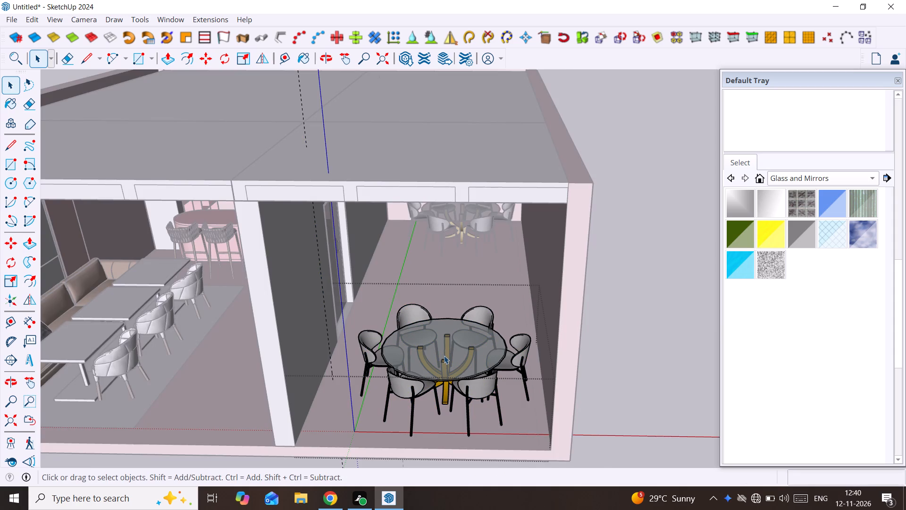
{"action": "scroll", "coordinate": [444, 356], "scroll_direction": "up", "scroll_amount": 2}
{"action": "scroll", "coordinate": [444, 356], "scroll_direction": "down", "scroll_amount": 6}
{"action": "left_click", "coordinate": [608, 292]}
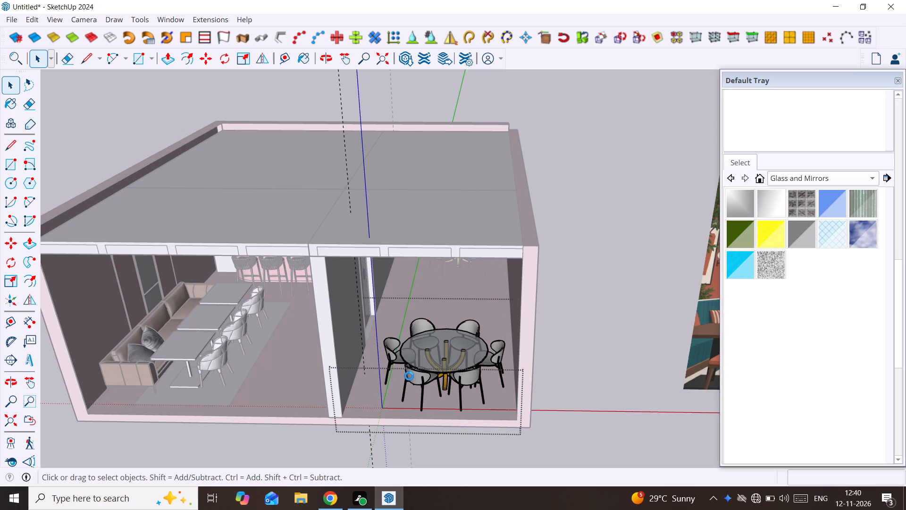
Copy the front round table group about 7' 5" along the green axis to the middle of the side room.
{"action": "left_click", "coordinate": [463, 367]}
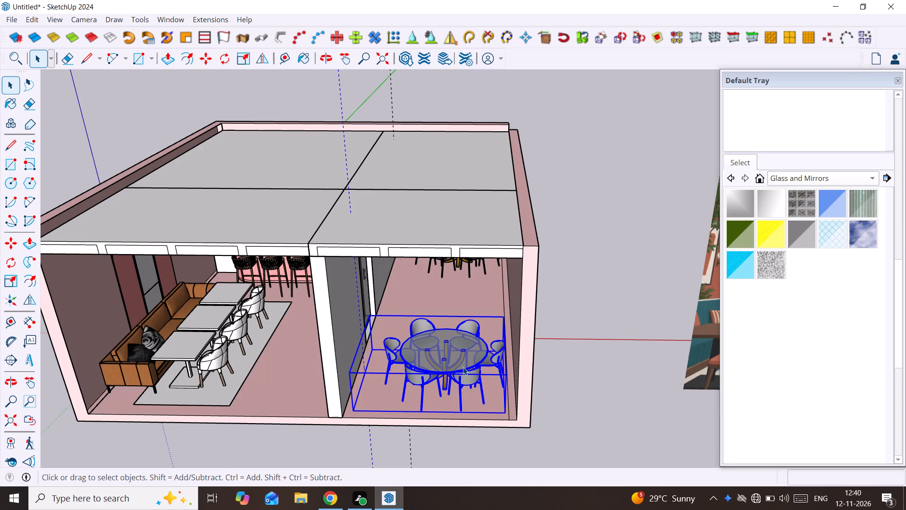
{"action": "key", "text": "m"}
{"action": "left_click", "coordinate": [463, 367]}
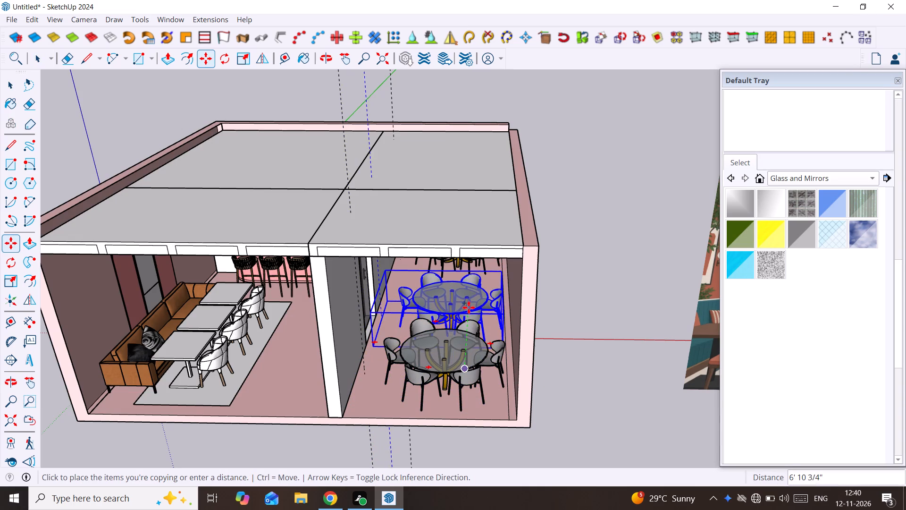
{"action": "scroll", "coordinate": [469, 306], "scroll_direction": "up", "scroll_amount": 13}
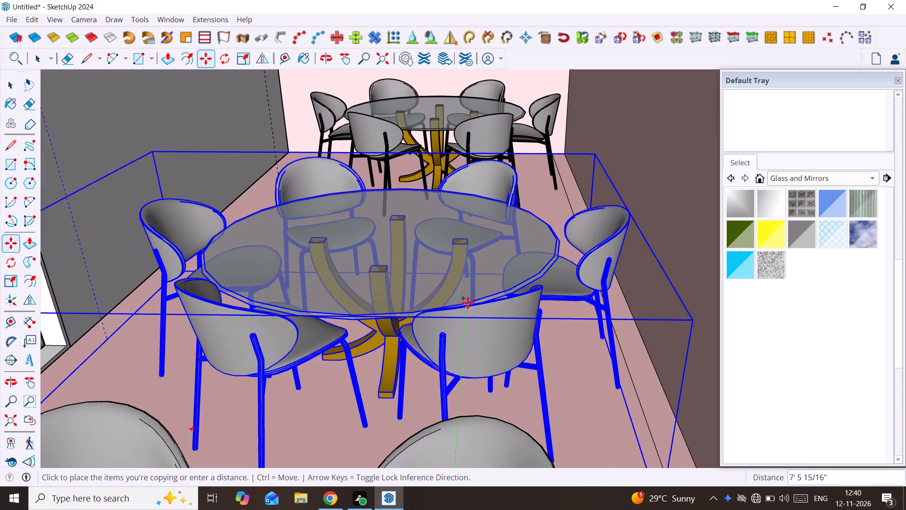
{"action": "middle_click_drag", "start_coordinate": [468, 303], "coordinate": [472, 332]}
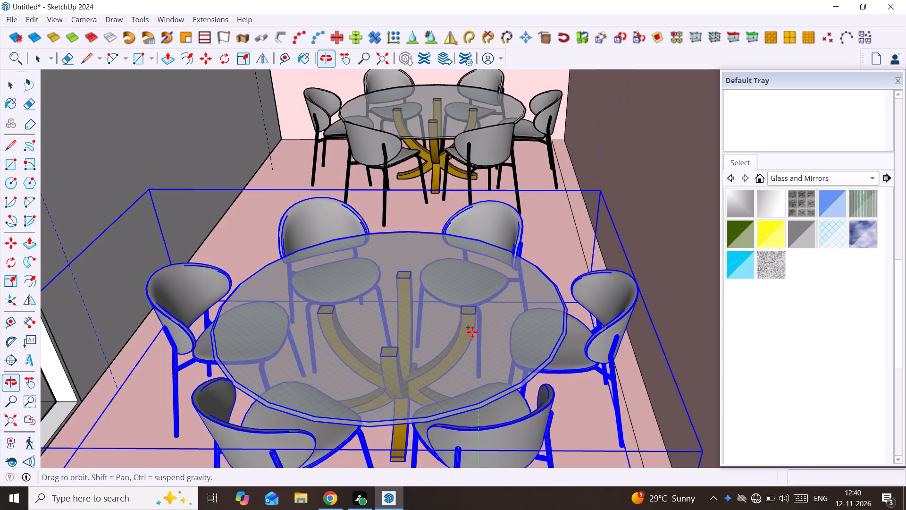
{"action": "scroll", "coordinate": [472, 332], "scroll_direction": "down", "scroll_amount": 1}
{"action": "middle_click_drag", "start_coordinate": [472, 332], "coordinate": [475, 277]}
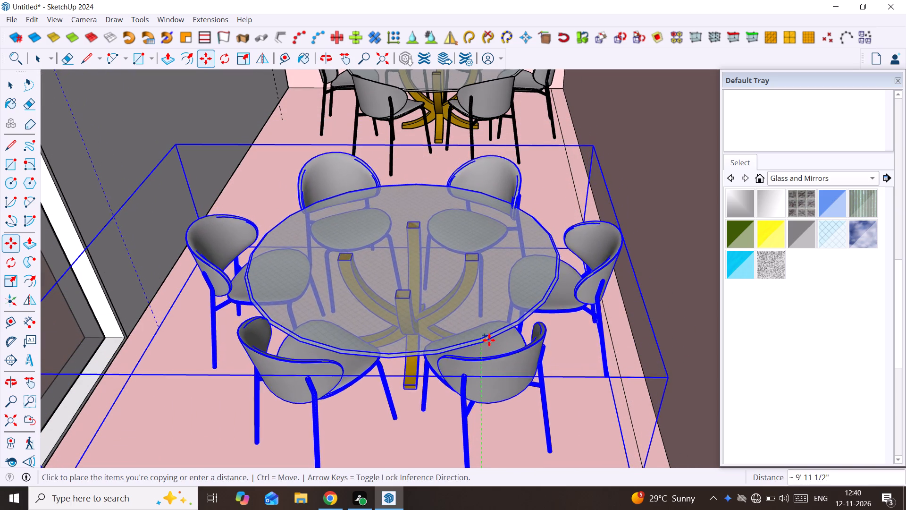
{"action": "left_click", "coordinate": [487, 344]}
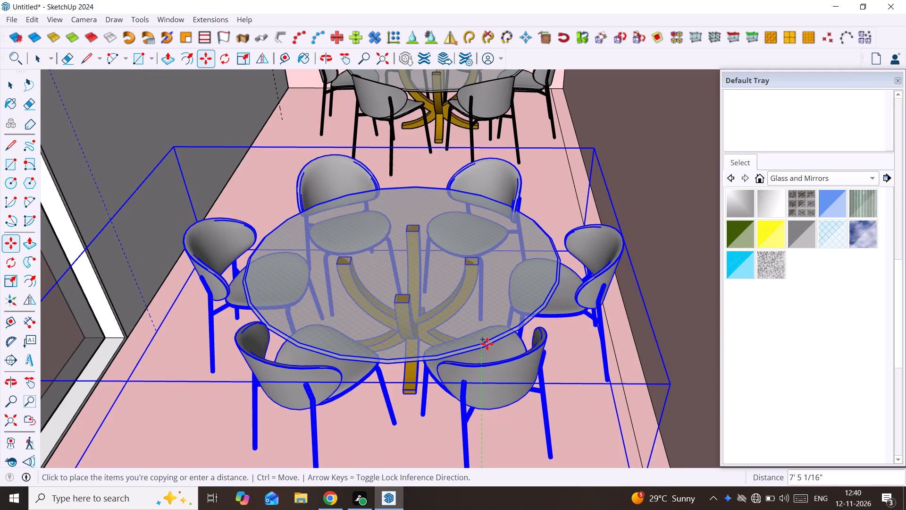
Delete the two chairs at the middle table's sides nearest the side walls, inside its group.
{"action": "key", "text": "space"}
{"action": "double_click", "coordinate": [393, 259]}
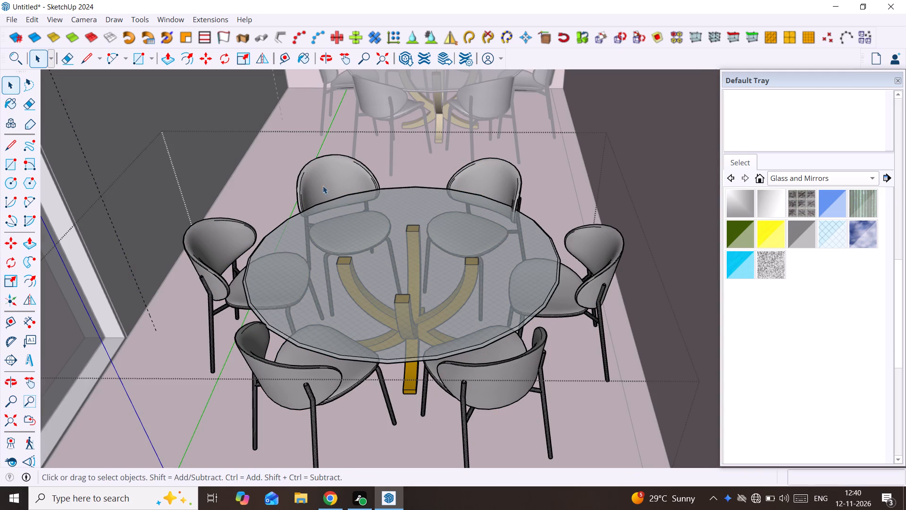
{"action": "left_click", "coordinate": [224, 243]}
{"action": "left_click", "coordinate": [612, 255], "text": "ctrl"}
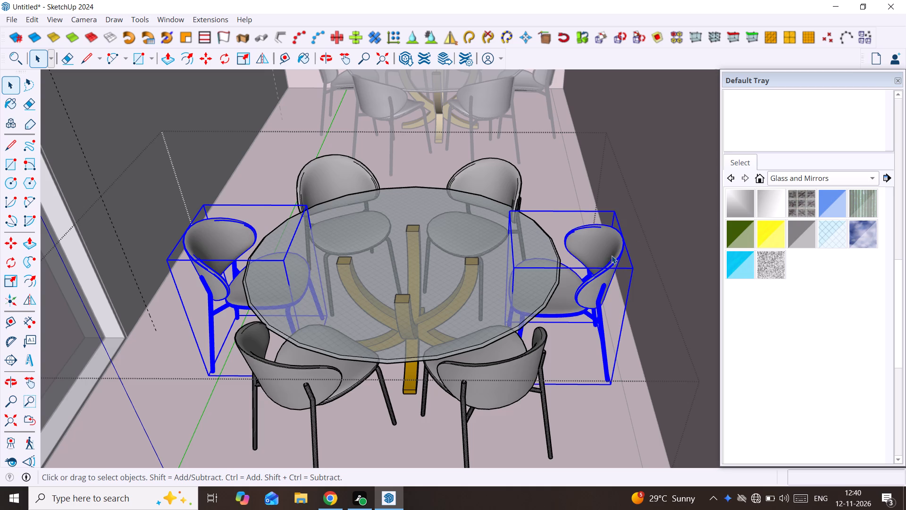
{"action": "key", "text": "Delete"}
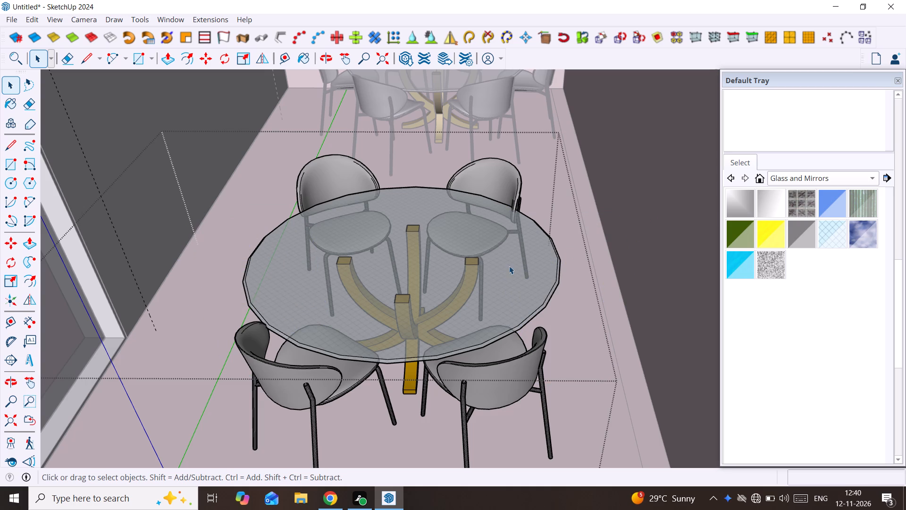
{"action": "key", "text": "space"}
{"action": "left_click", "coordinate": [613, 243]}
Move the middle four-chair table group about 13/16" along the red axis, toward the wall with the door.
{"action": "scroll", "coordinate": [613, 245], "scroll_direction": "down", "scroll_amount": 4}
{"action": "middle_click_drag", "start_coordinate": [609, 248], "coordinate": [607, 83]}
{"action": "scroll", "coordinate": [571, 237], "scroll_direction": "down", "scroll_amount": 20}
{"action": "scroll", "coordinate": [571, 237], "scroll_direction": "down", "scroll_amount": 20}
{"action": "scroll", "coordinate": [571, 237], "scroll_direction": "down", "scroll_amount": 4}
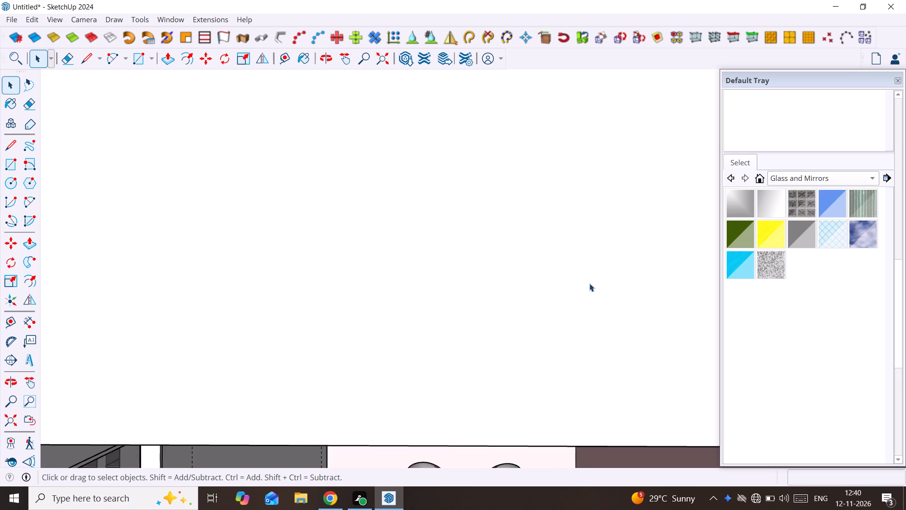
{"action": "scroll", "coordinate": [589, 283], "scroll_direction": "down", "scroll_amount": 20}
{"action": "scroll", "coordinate": [589, 283], "scroll_direction": "down", "scroll_amount": 20}
{"action": "scroll", "coordinate": [589, 283], "scroll_direction": "down", "scroll_amount": 11}
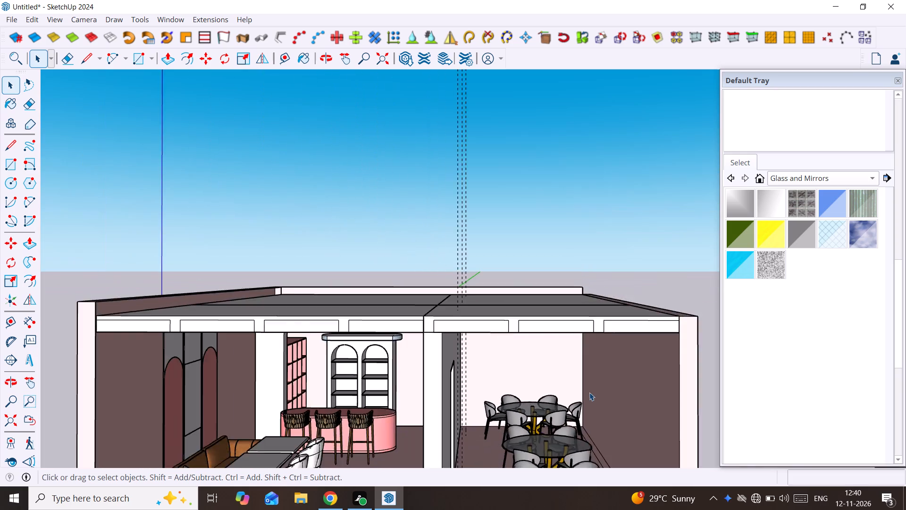
{"action": "scroll", "coordinate": [589, 392], "scroll_direction": "down", "scroll_amount": 4}
{"action": "middle_click_drag", "start_coordinate": [587, 395], "coordinate": [549, 363], "text": "shift"}
{"action": "scroll", "coordinate": [528, 329], "scroll_direction": "up", "scroll_amount": 7}
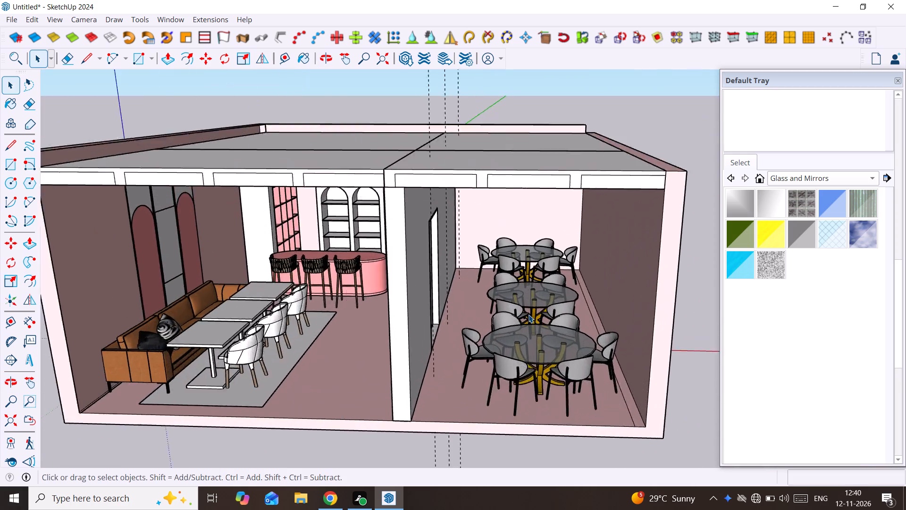
{"action": "scroll", "coordinate": [528, 314], "scroll_direction": "up", "scroll_amount": 5}
{"action": "middle_click_drag", "start_coordinate": [529, 313], "coordinate": [529, 334]}
{"action": "left_click", "coordinate": [540, 291]}
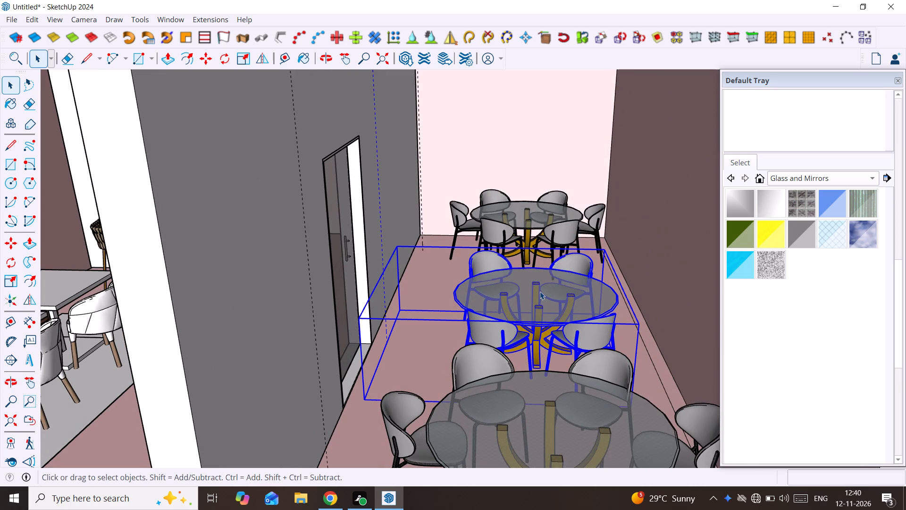
{"action": "key", "text": "m"}
{"action": "left_click", "coordinate": [540, 291]}
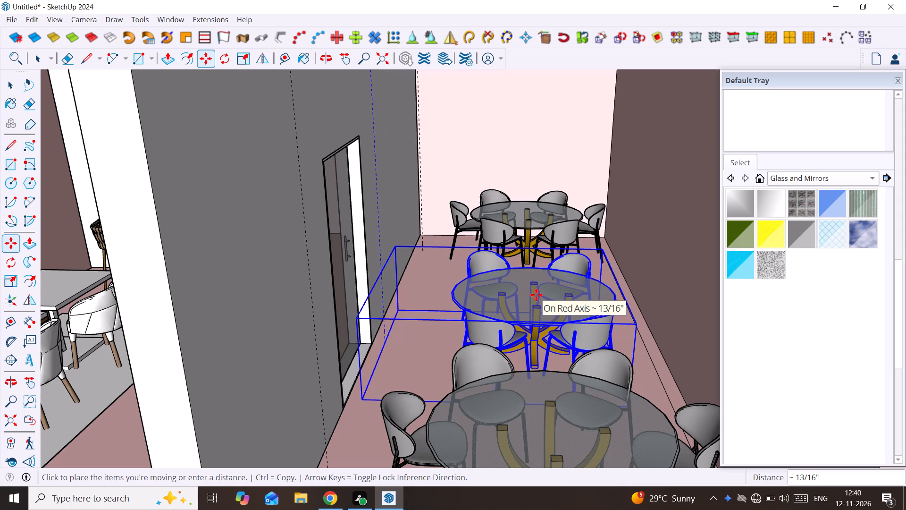
{"action": "left_click", "coordinate": [536, 295]}
{"action": "key", "text": "space"}
{"action": "scroll", "coordinate": [536, 295], "scroll_direction": "down", "scroll_amount": 14}
{"action": "key", "text": "space"}
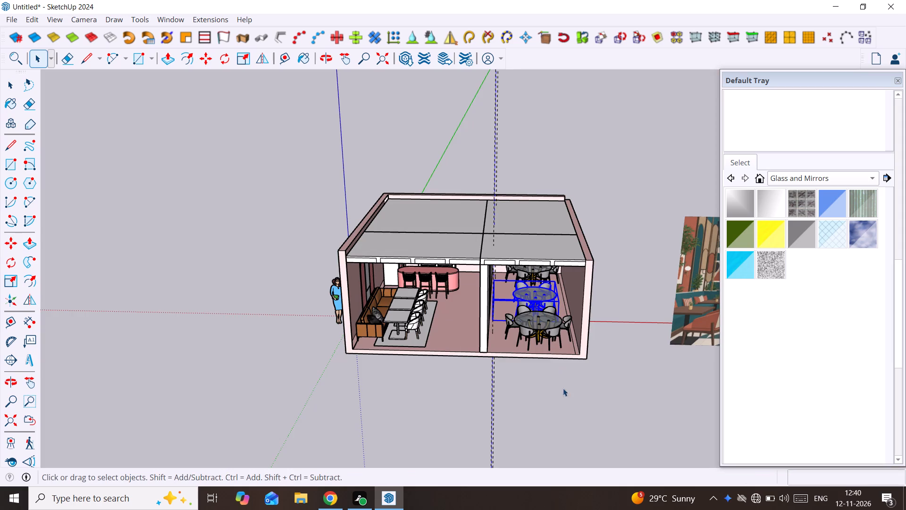
{"action": "left_click", "coordinate": [563, 414]}
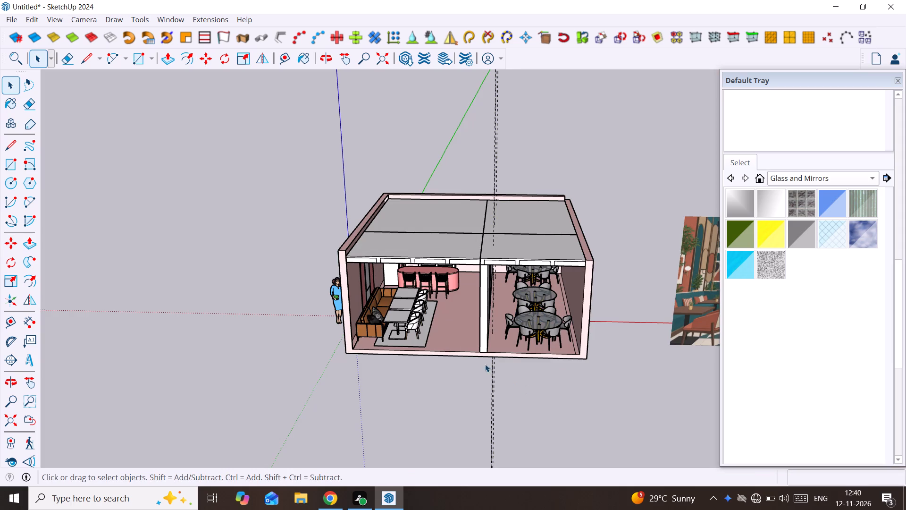
Delete all construction guides from the model.
{"action": "scroll", "coordinate": [484, 248], "scroll_direction": "down", "scroll_amount": 4}
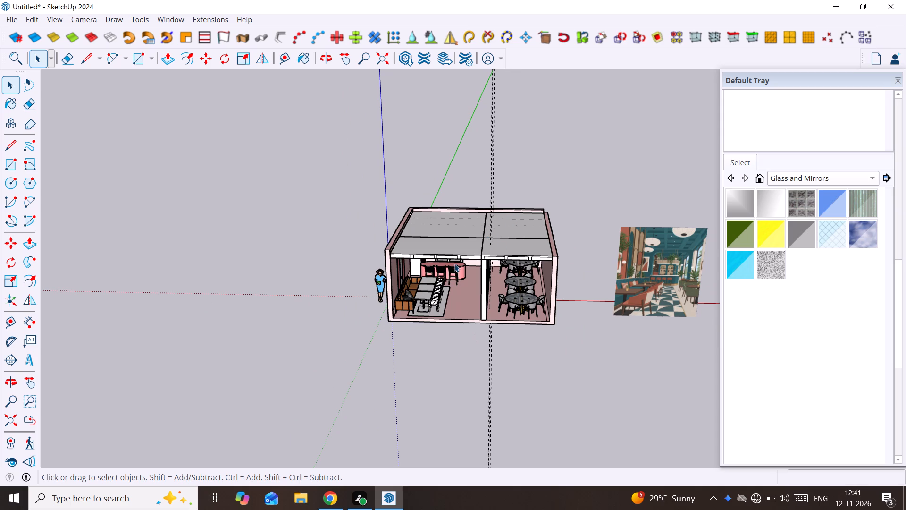
{"action": "scroll", "coordinate": [475, 248], "scroll_direction": "up", "scroll_amount": 2}
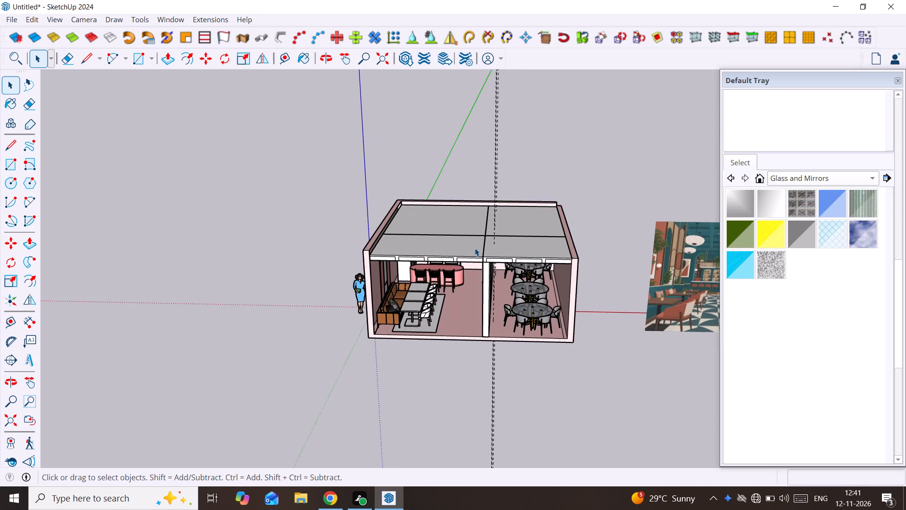
{"action": "middle_click_drag", "start_coordinate": [475, 248], "coordinate": [388, 122]}
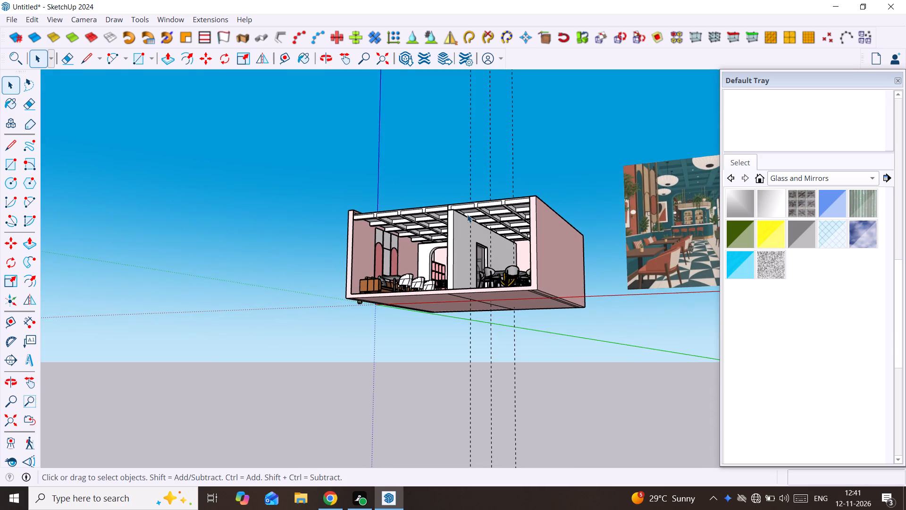
{"action": "scroll", "coordinate": [453, 215], "scroll_direction": "down", "scroll_amount": 4}
{"action": "middle_click_drag", "start_coordinate": [445, 215], "coordinate": [592, 399]}
{"action": "scroll", "coordinate": [446, 244], "scroll_direction": "up", "scroll_amount": 3}
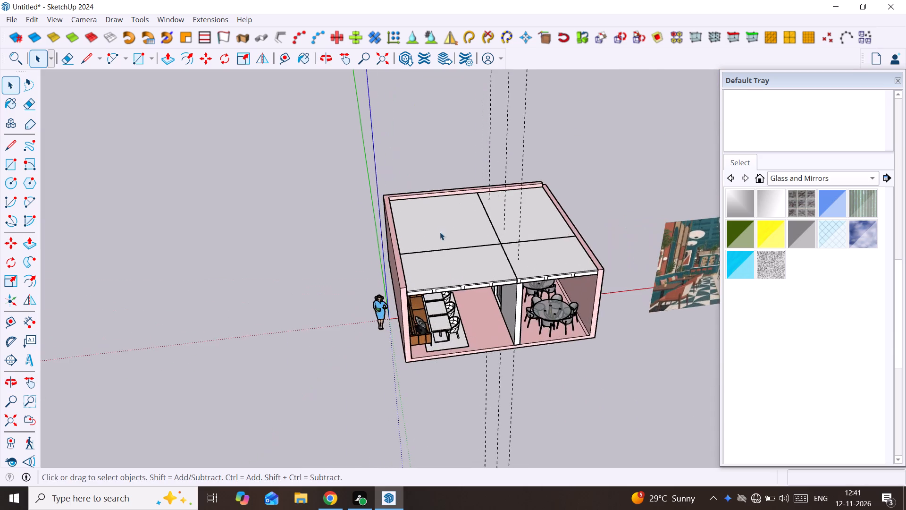
{"action": "scroll", "coordinate": [440, 232], "scroll_direction": "up", "scroll_amount": 3}
{"action": "middle_click_drag", "start_coordinate": [416, 218], "coordinate": [346, 219]}
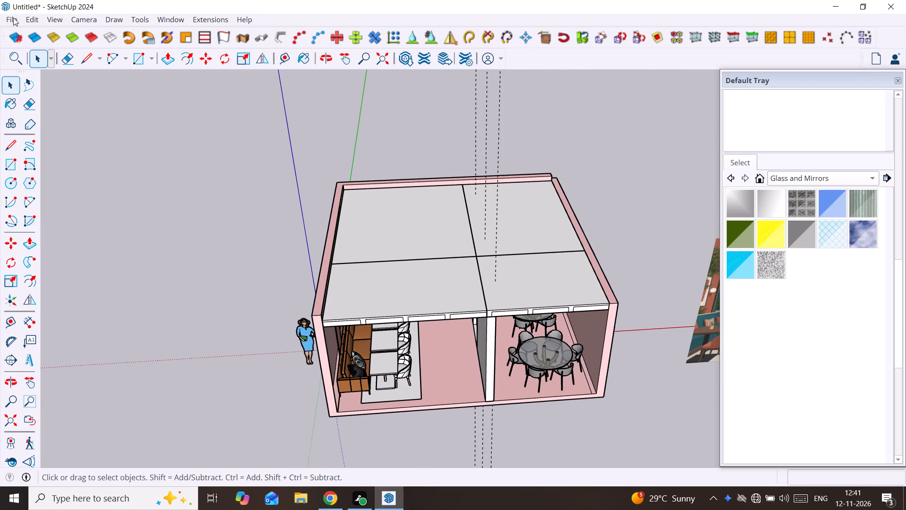
{"action": "left_click", "coordinate": [13, 20]}
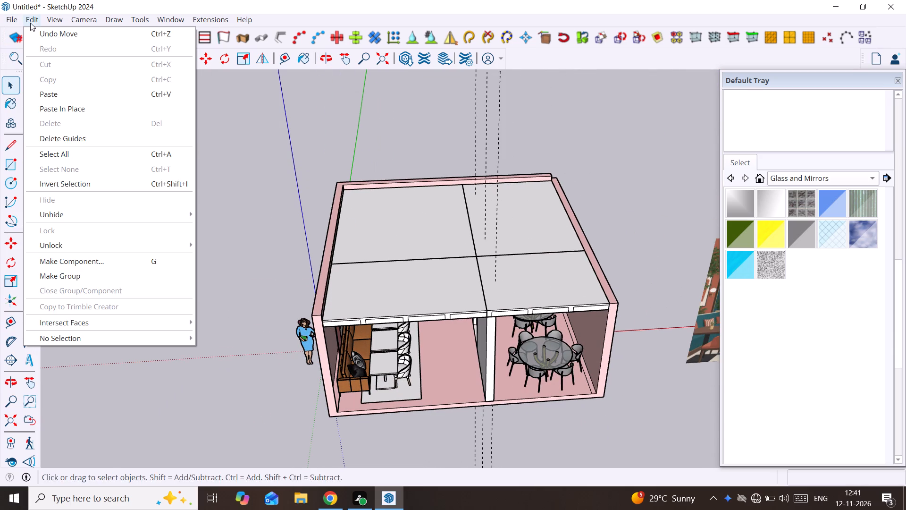
{"action": "left_click", "coordinate": [74, 136]}
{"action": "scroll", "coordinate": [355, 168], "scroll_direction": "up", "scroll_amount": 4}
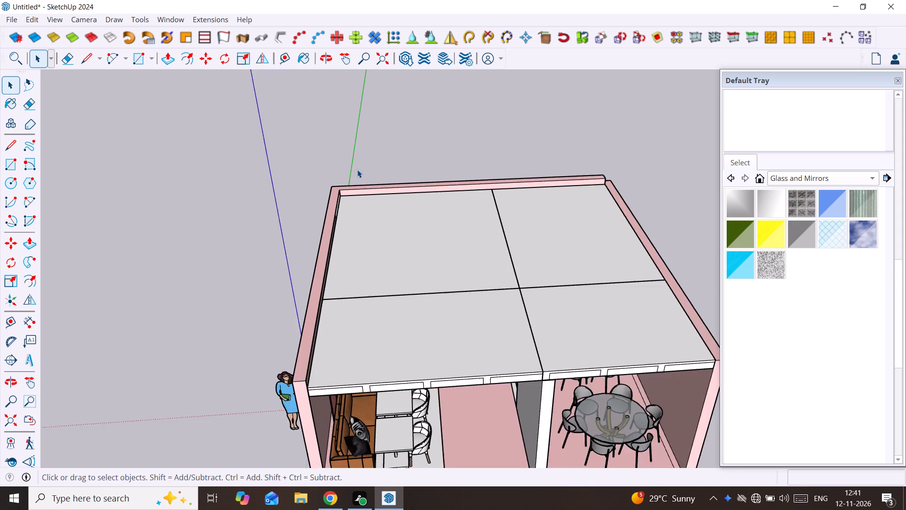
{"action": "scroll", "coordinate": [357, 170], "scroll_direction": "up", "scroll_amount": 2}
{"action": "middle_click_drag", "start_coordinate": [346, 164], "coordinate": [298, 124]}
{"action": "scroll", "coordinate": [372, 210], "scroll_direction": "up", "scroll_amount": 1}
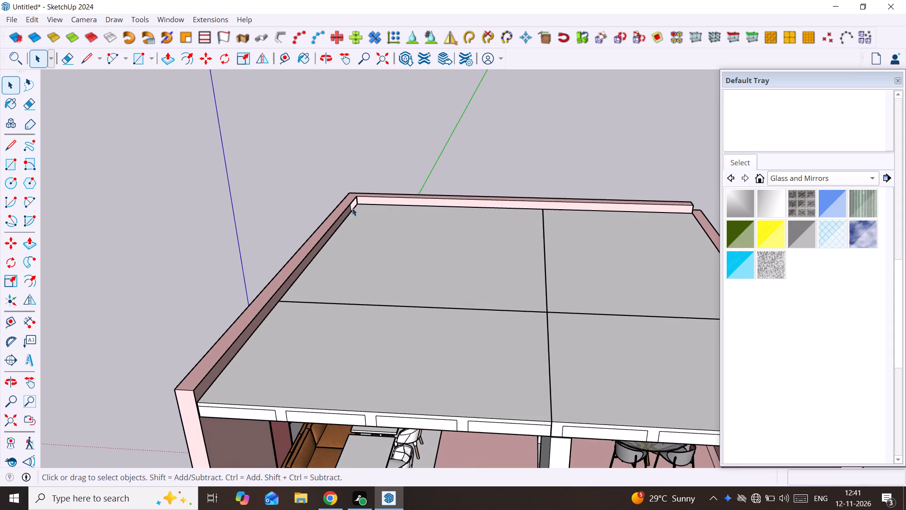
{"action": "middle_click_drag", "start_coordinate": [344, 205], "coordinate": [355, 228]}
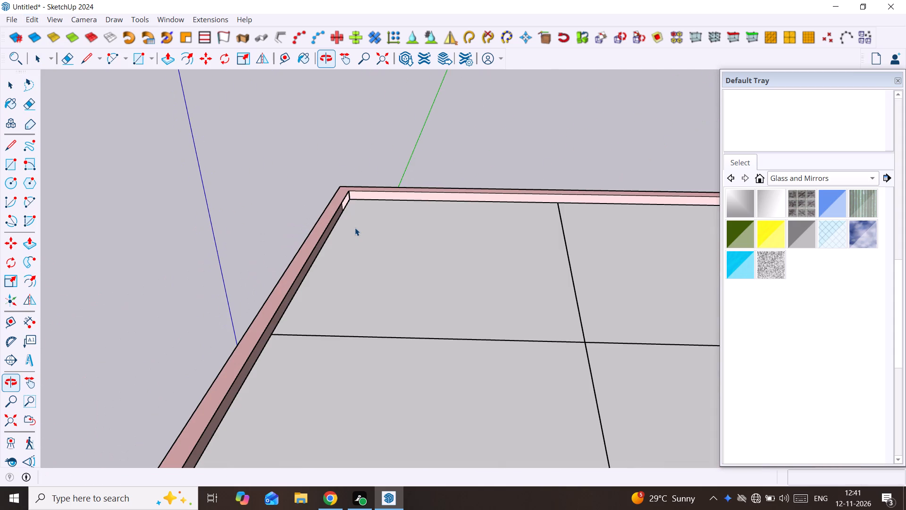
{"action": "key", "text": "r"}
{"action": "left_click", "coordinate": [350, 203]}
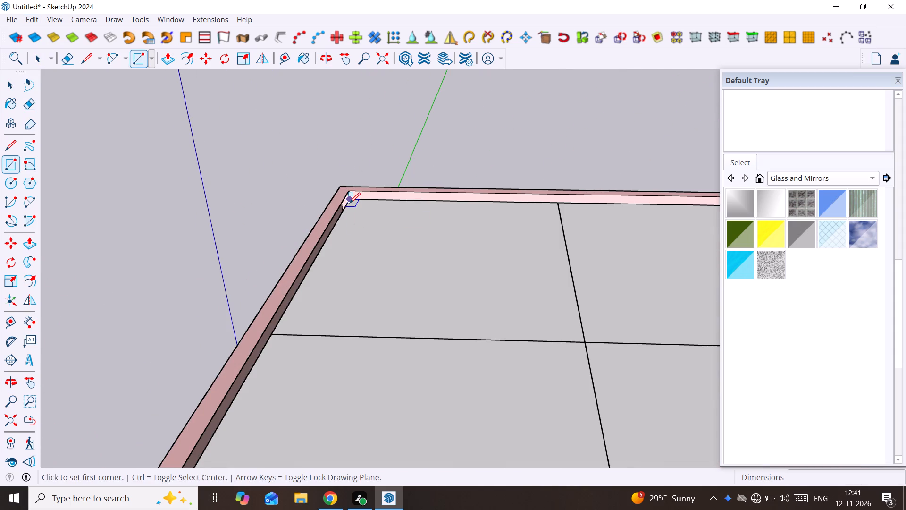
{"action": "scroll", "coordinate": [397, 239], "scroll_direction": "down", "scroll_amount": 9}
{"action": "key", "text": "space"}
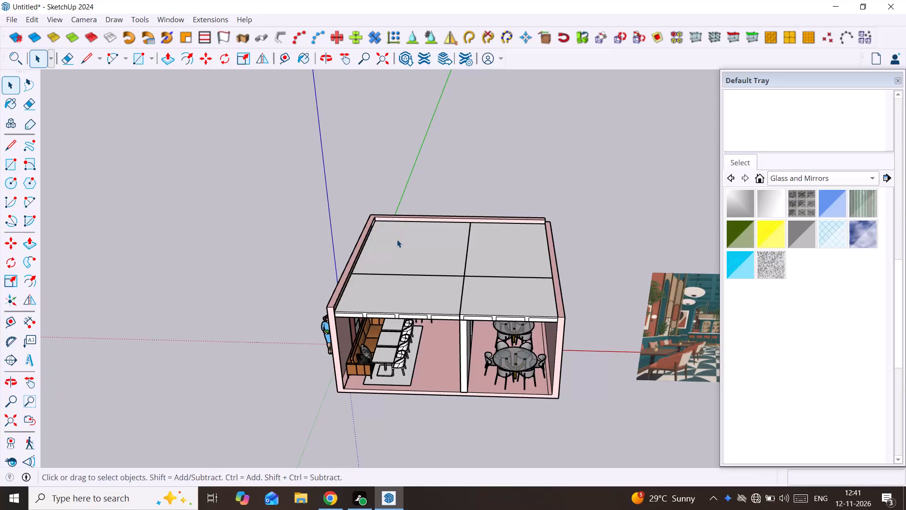
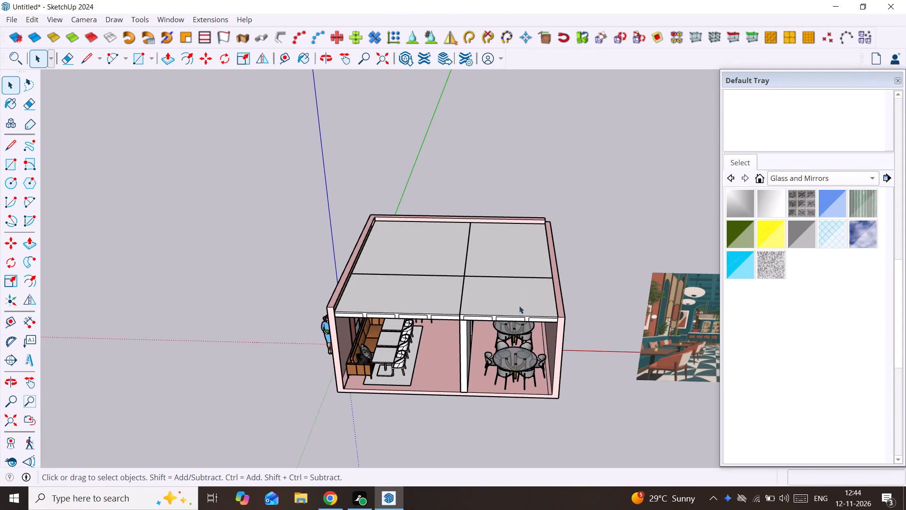
Make the hidden tag "c" visible.
{"action": "scroll", "coordinate": [819, 136], "scroll_direction": "up", "scroll_amount": 2}
{"action": "scroll", "coordinate": [905, 121], "scroll_direction": "up", "scroll_amount": 4}
{"action": "scroll", "coordinate": [889, 156], "scroll_direction": "up", "scroll_amount": 4}
{"action": "scroll", "coordinate": [805, 146], "scroll_direction": "up", "scroll_amount": 3}
{"action": "scroll", "coordinate": [905, 147], "scroll_direction": "up", "scroll_amount": 9}
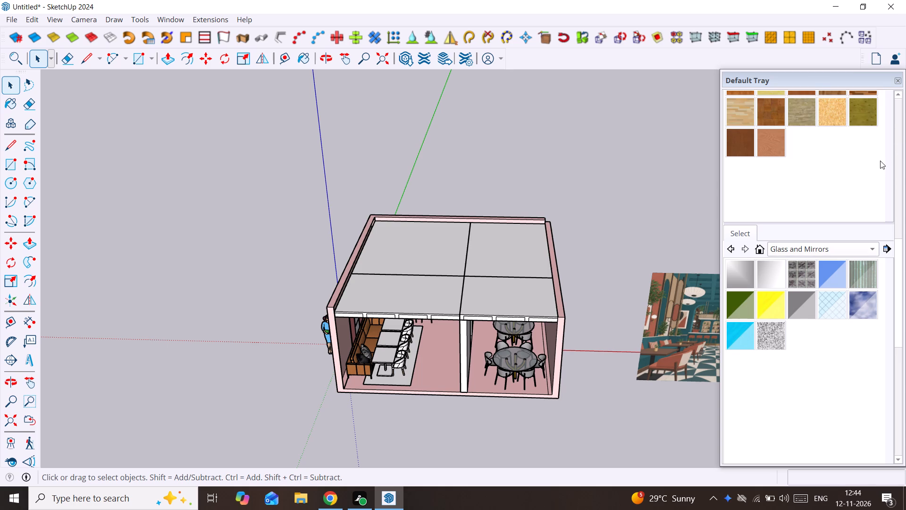
{"action": "scroll", "coordinate": [880, 161], "scroll_direction": "up", "scroll_amount": 6}
{"action": "scroll", "coordinate": [850, 306], "scroll_direction": "up", "scroll_amount": 8}
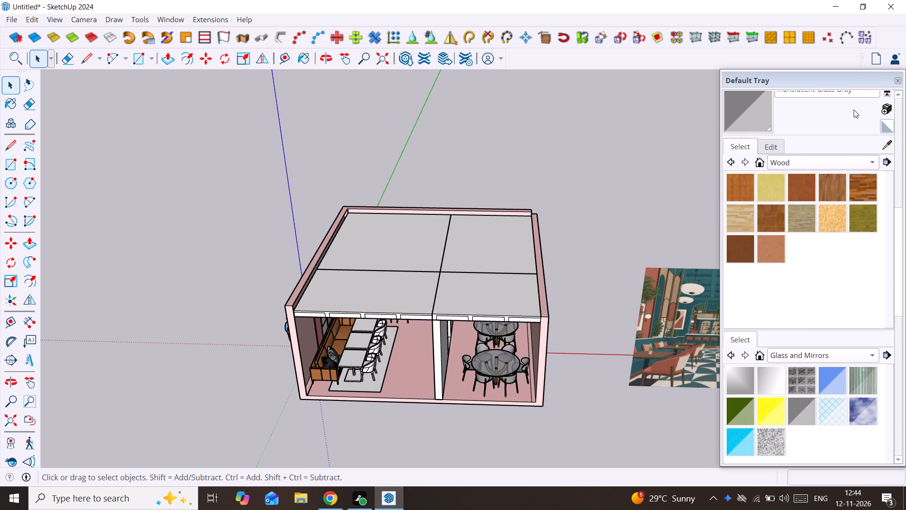
{"action": "scroll", "coordinate": [854, 110], "scroll_direction": "up", "scroll_amount": 4}
{"action": "scroll", "coordinate": [829, 141], "scroll_direction": "up", "scroll_amount": 3}
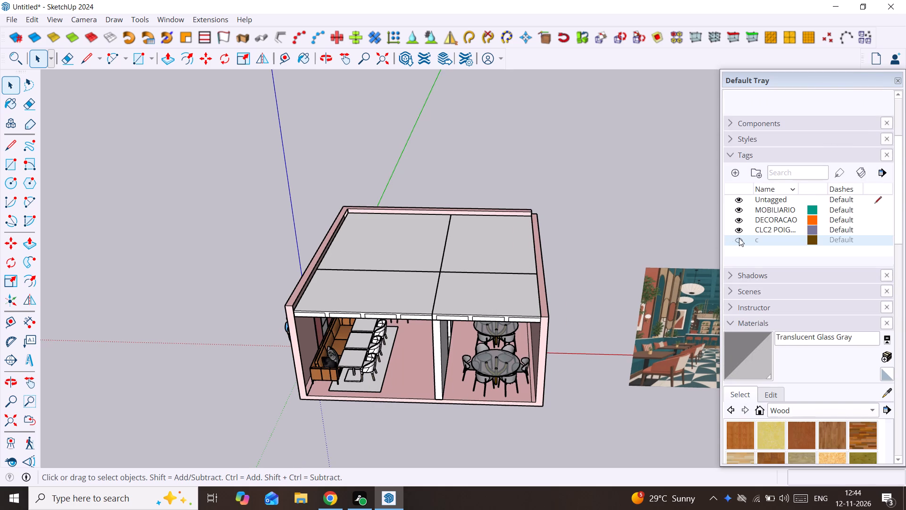
{"action": "left_click", "coordinate": [739, 238]}
Push/Pull the raised roof slab's inner side face about 11' 2 1/8" along the red axis to the outer edge of the opposite side wall.
{"action": "scroll", "coordinate": [479, 278], "scroll_direction": "up", "scroll_amount": 4}
{"action": "scroll", "coordinate": [436, 264], "scroll_direction": "up", "scroll_amount": 2}
{"action": "middle_click_drag", "start_coordinate": [434, 263], "coordinate": [313, 281]}
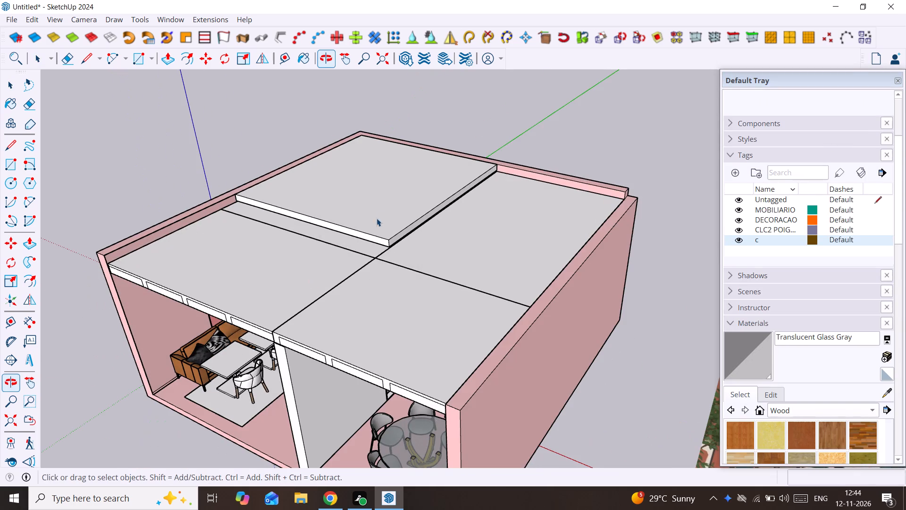
{"action": "double_click", "coordinate": [390, 210]}
{"action": "scroll", "coordinate": [398, 213], "scroll_direction": "up", "scroll_amount": 4}
{"action": "left_click", "coordinate": [411, 237]}
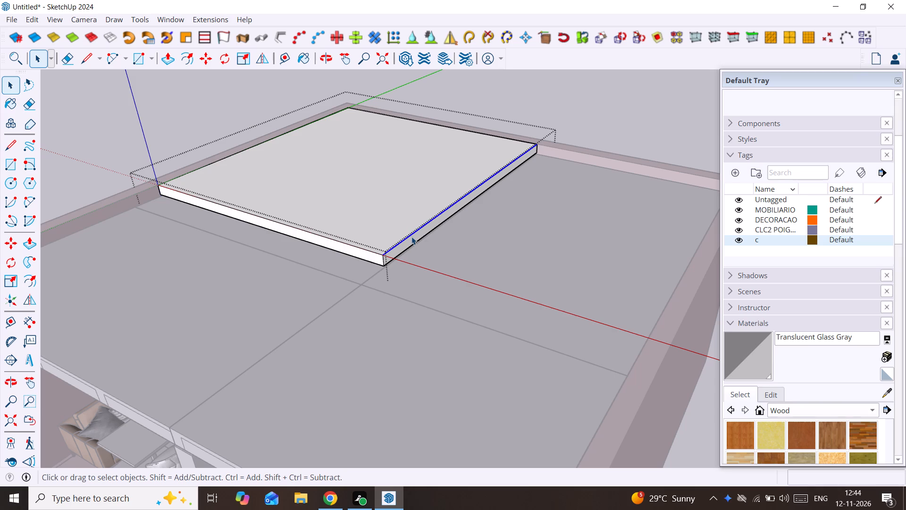
{"action": "left_click", "coordinate": [411, 237]}
{"action": "left_click", "coordinate": [411, 238]}
{"action": "key", "text": "p"}
{"action": "left_click", "coordinate": [411, 239]}
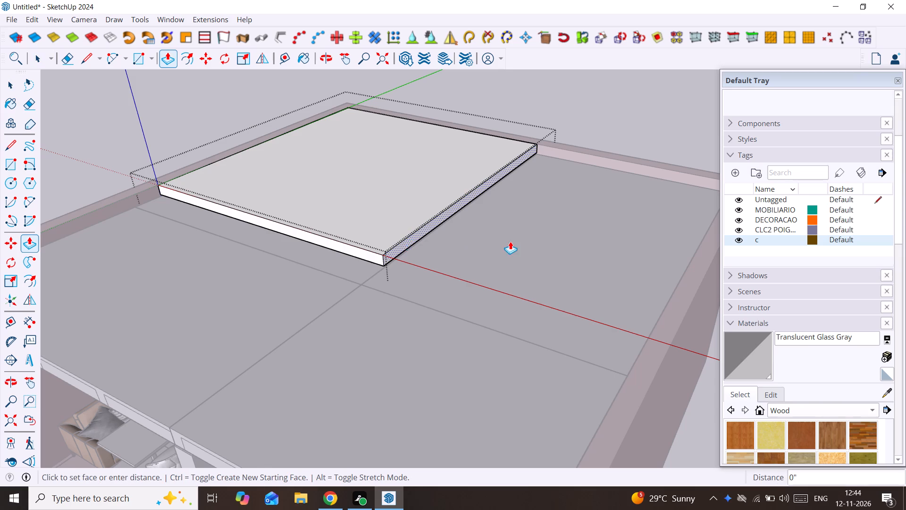
{"action": "scroll", "coordinate": [514, 241], "scroll_direction": "down", "scroll_amount": 8}
{"action": "middle_click_drag", "start_coordinate": [528, 243], "coordinate": [636, 296]}
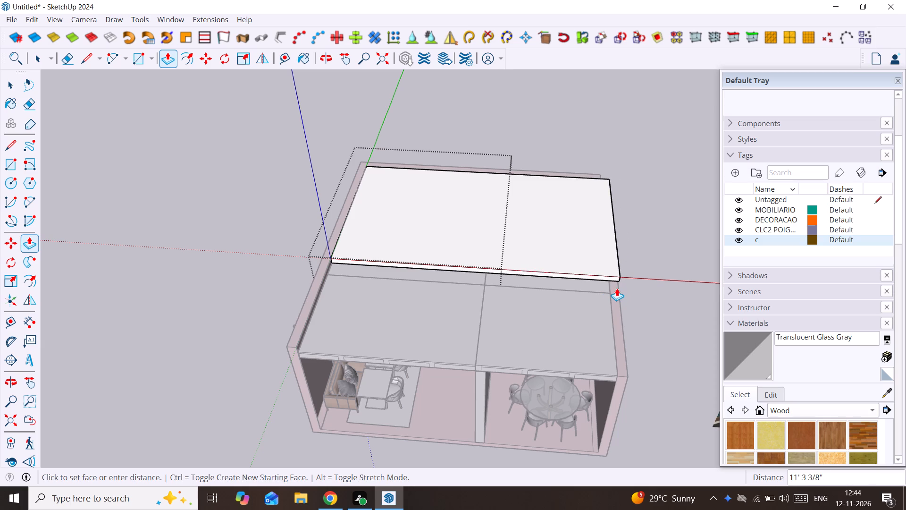
{"action": "scroll", "coordinate": [617, 288], "scroll_direction": "up", "scroll_amount": 2}
{"action": "middle_click_drag", "start_coordinate": [617, 288], "coordinate": [418, 241]}
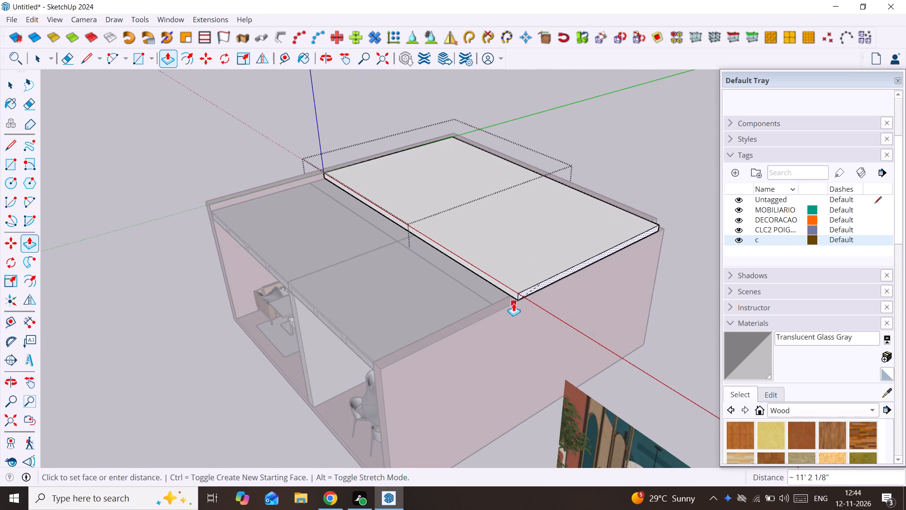
{"action": "left_click", "coordinate": [513, 303]}
Push/Pull the roof slab's front face about 9' 11 7/16" so the slab reaches the building's open front.
{"action": "middle_click_drag", "start_coordinate": [513, 303], "coordinate": [831, 286]}
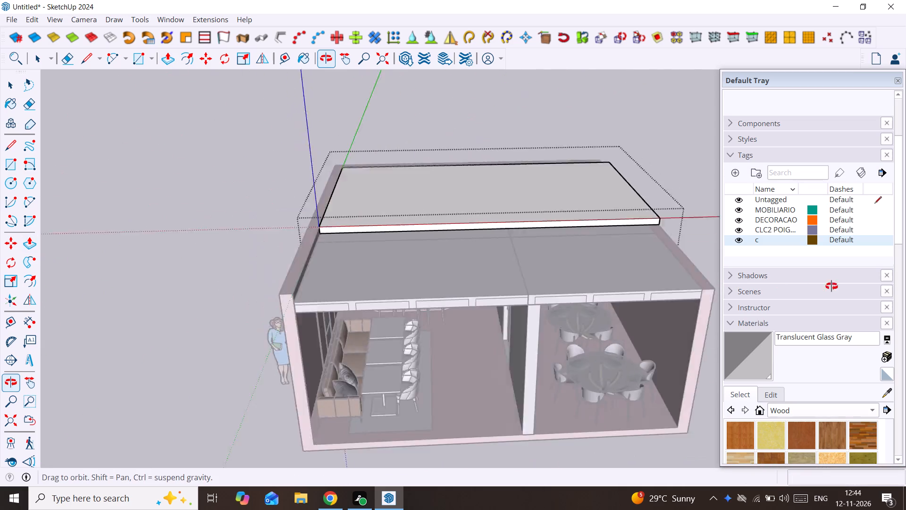
{"action": "middle_click_drag", "start_coordinate": [831, 286], "coordinate": [894, 301]}
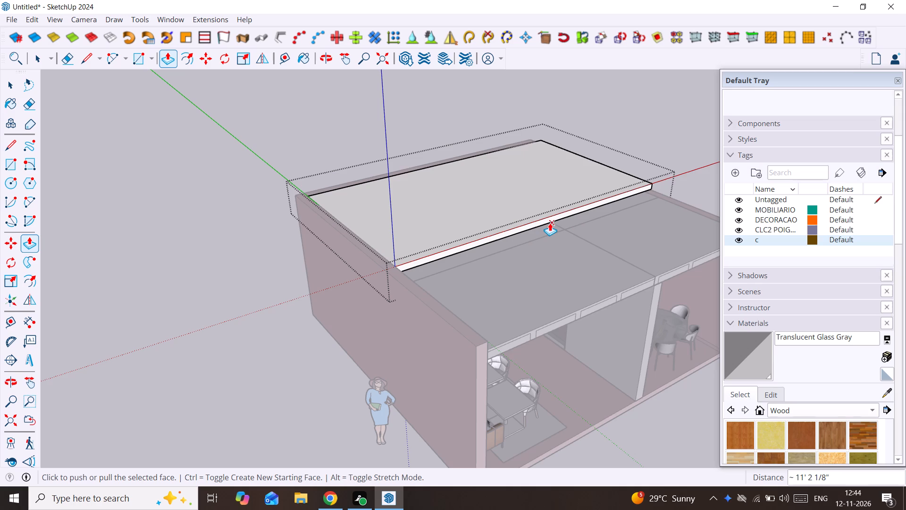
{"action": "scroll", "coordinate": [550, 223], "scroll_direction": "up", "scroll_amount": 3}
{"action": "middle_click_drag", "start_coordinate": [531, 237], "coordinate": [404, 280]}
{"action": "key", "text": "space"}
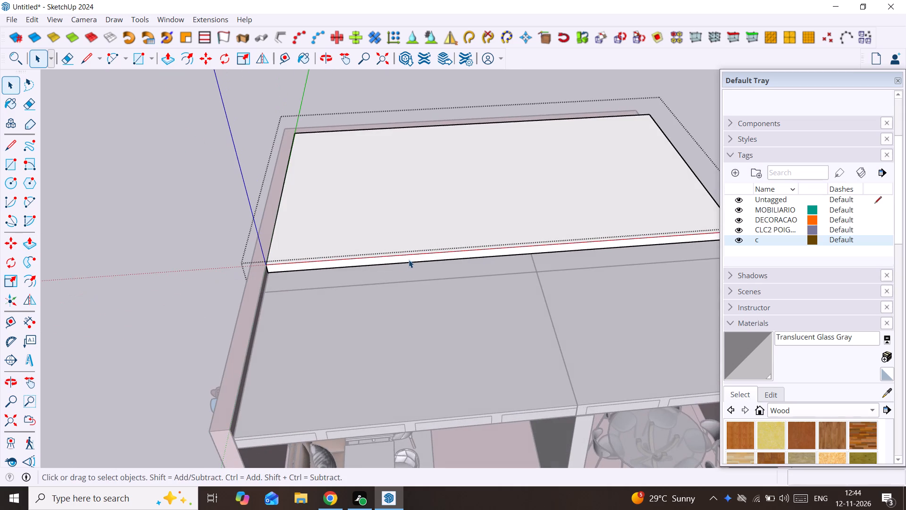
{"action": "left_click", "coordinate": [409, 258]}
{"action": "key", "text": "p"}
{"action": "left_click", "coordinate": [409, 258]}
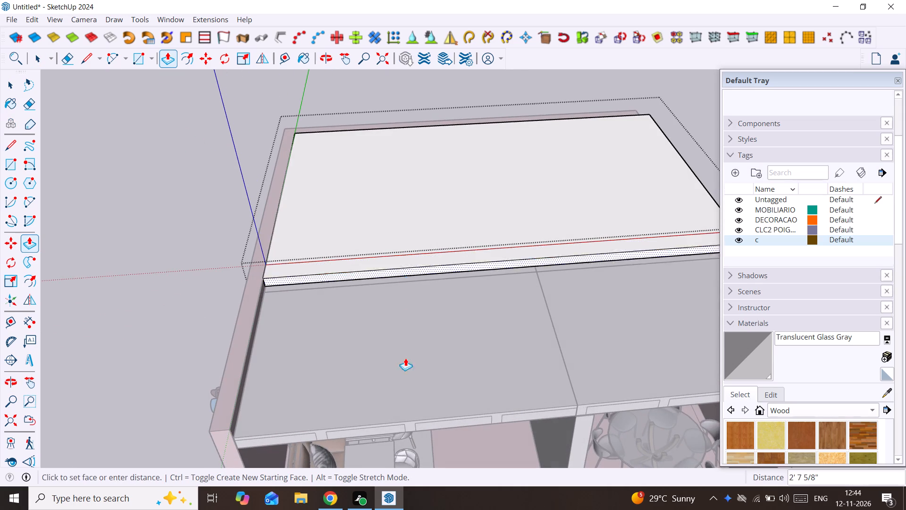
{"action": "left_click", "coordinate": [426, 425]}
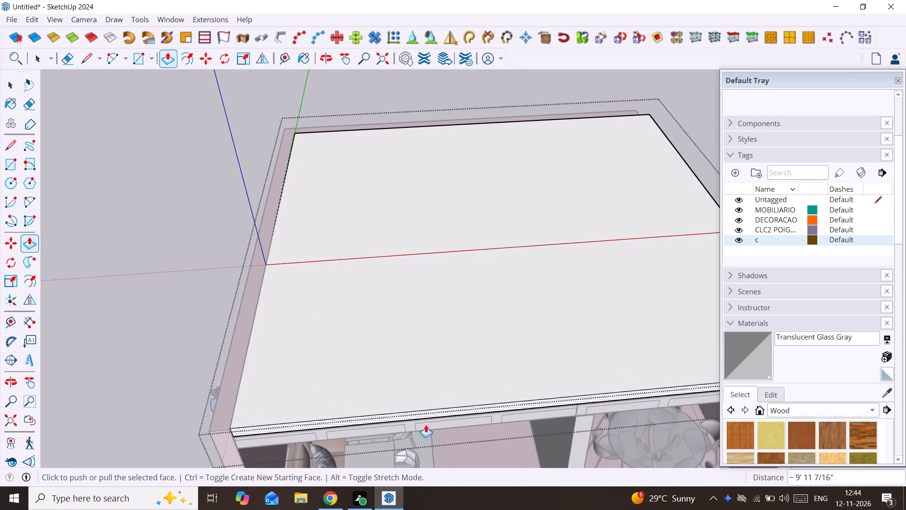
Push the slab's side face above the dining-side outer wall inward about 11 11/16", uncovering the wall top, and leave the slab group.
{"action": "scroll", "coordinate": [436, 411], "scroll_direction": "down", "scroll_amount": 9}
{"action": "middle_click_drag", "start_coordinate": [632, 369], "coordinate": [337, 296]}
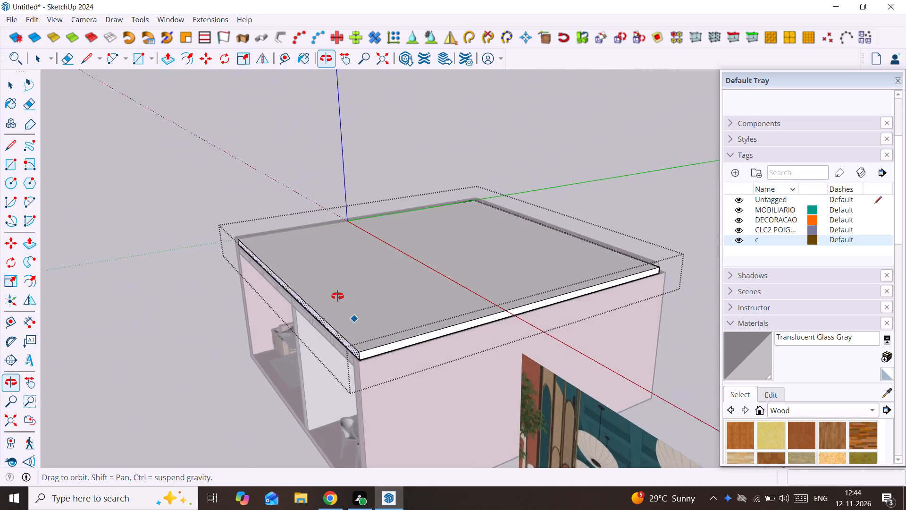
{"action": "middle_click_drag", "start_coordinate": [337, 296], "coordinate": [545, 351]}
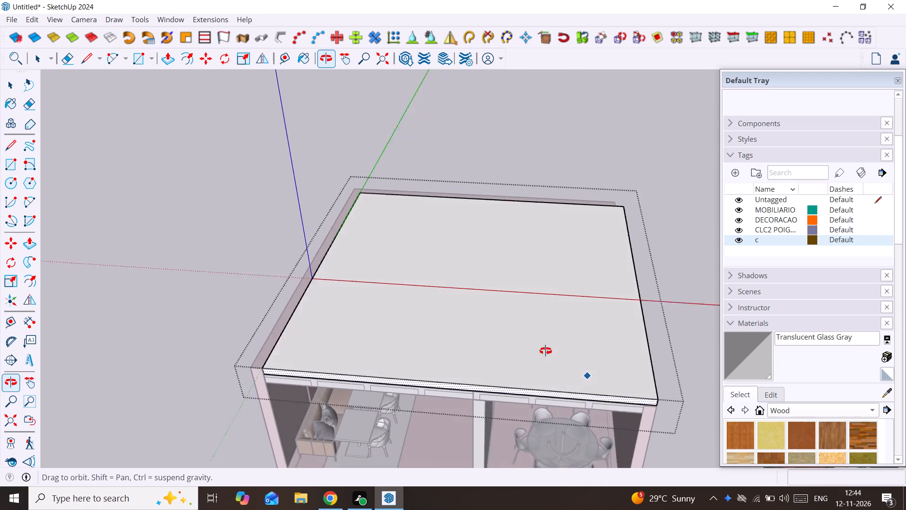
{"action": "middle_click_drag", "start_coordinate": [545, 351], "coordinate": [514, 343]}
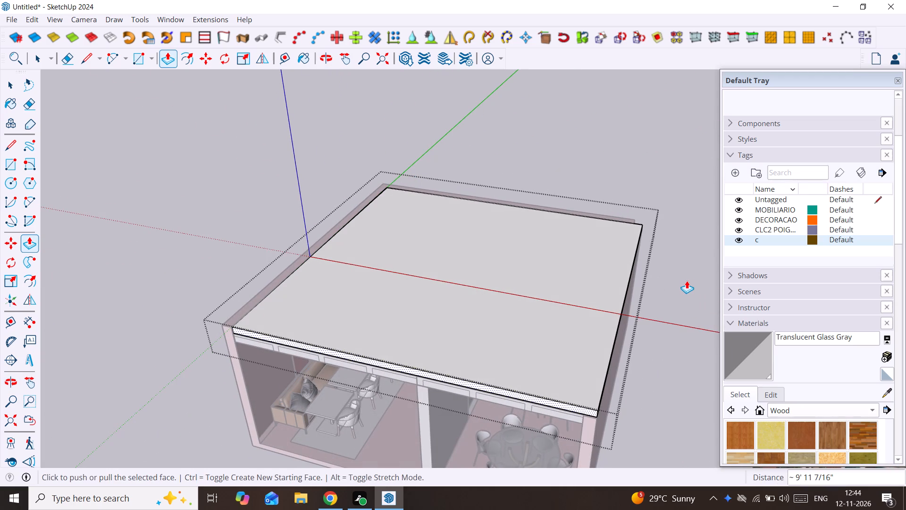
{"action": "scroll", "coordinate": [680, 283], "scroll_direction": "up", "scroll_amount": 2}
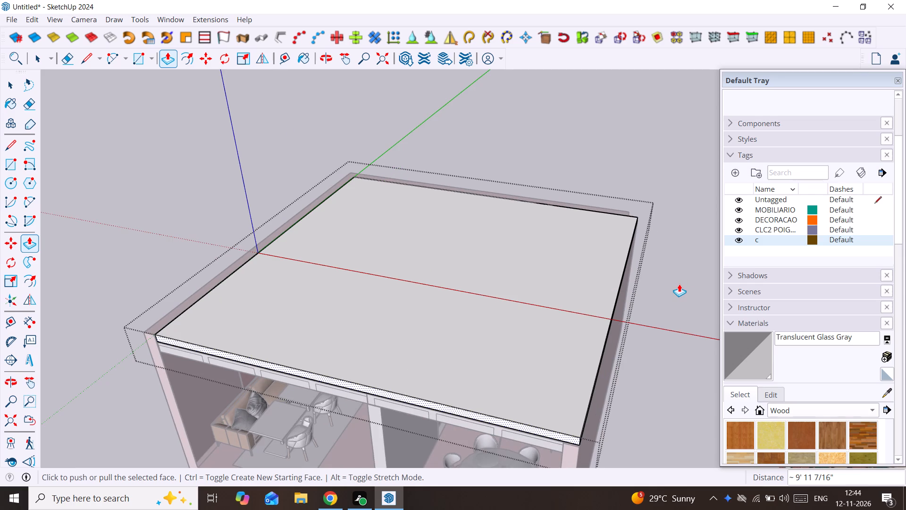
{"action": "scroll", "coordinate": [678, 284], "scroll_direction": "down", "scroll_amount": 2}
{"action": "middle_click_drag", "start_coordinate": [665, 280], "coordinate": [663, 277]}
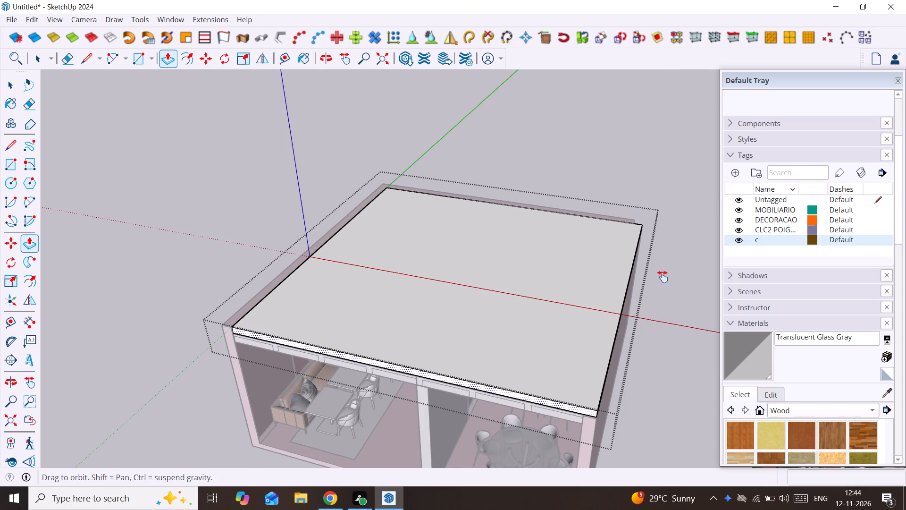
{"action": "middle_click_drag", "start_coordinate": [663, 277], "coordinate": [507, 218]}
{"action": "key", "text": "space"}
{"action": "scroll", "coordinate": [492, 262], "scroll_direction": "up", "scroll_amount": 4}
{"action": "left_click", "coordinate": [495, 275]}
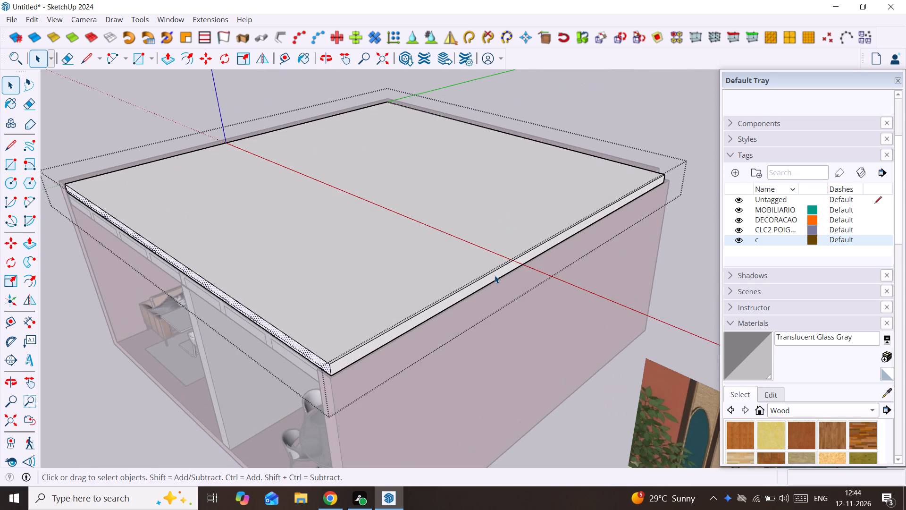
{"action": "key", "text": "p"}
{"action": "left_click", "coordinate": [495, 275]}
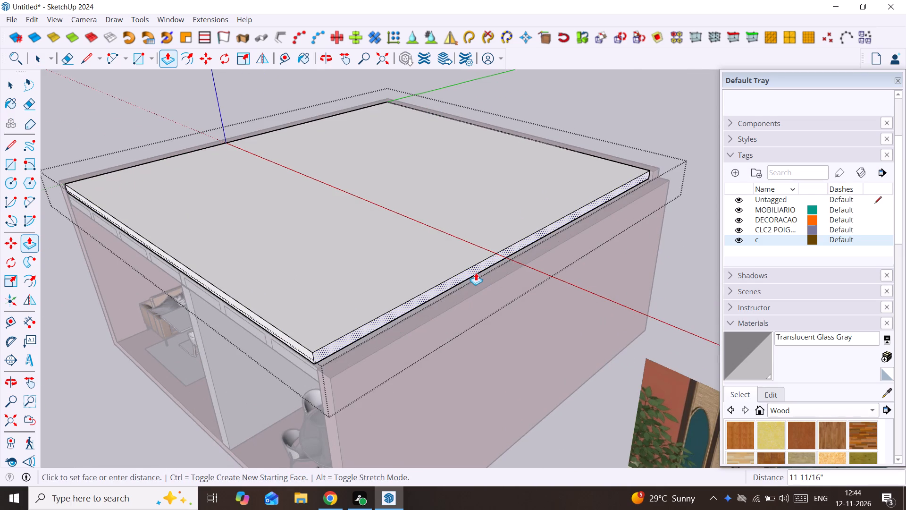
{"action": "left_click", "coordinate": [475, 272]}
{"action": "key", "text": "space"}
{"action": "left_click", "coordinate": [576, 349]}
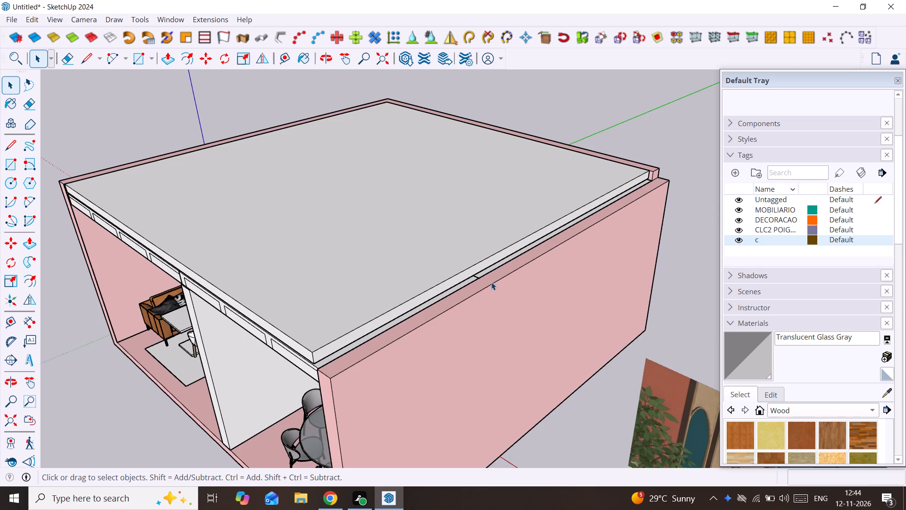
Raise the top face of the outer wall beside the round tables by 7" to the roof slab's top level.
{"action": "left_click", "coordinate": [491, 275]}
{"action": "triple_click", "coordinate": [494, 280]}
{"action": "left_click", "coordinate": [494, 280]}
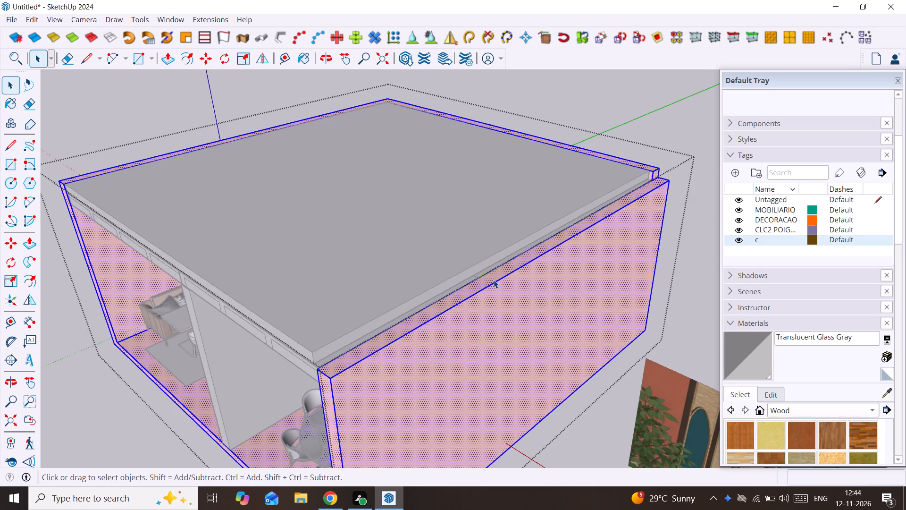
{"action": "left_click", "coordinate": [494, 280]}
{"action": "left_click", "coordinate": [494, 278]}
{"action": "scroll", "coordinate": [484, 283], "scroll_direction": "up", "scroll_amount": 4}
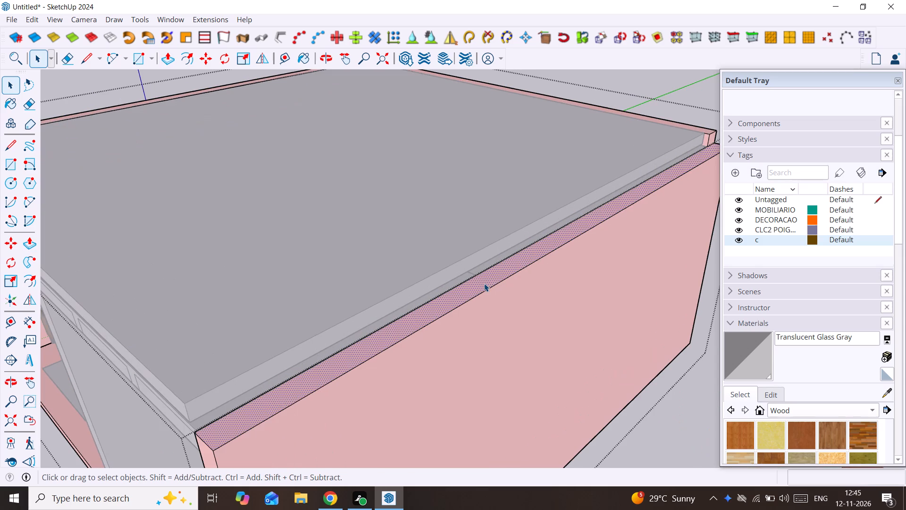
{"action": "key", "text": "p"}
{"action": "left_click", "coordinate": [484, 283]}
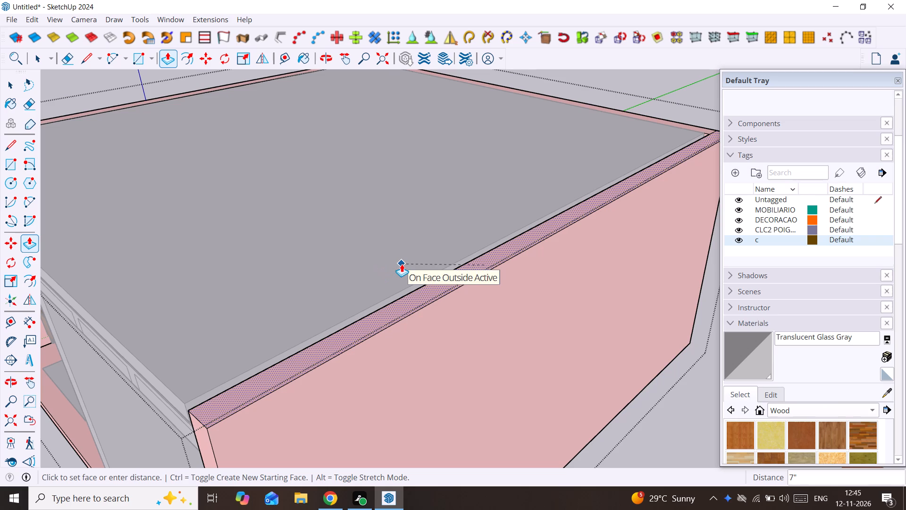
{"action": "left_click", "coordinate": [416, 233]}
{"action": "key", "text": "space"}
Push/Pull the roof slab's side face outward to close the narrow gap along the raised outer wall.
{"action": "scroll", "coordinate": [436, 234], "scroll_direction": "down", "scroll_amount": 10}
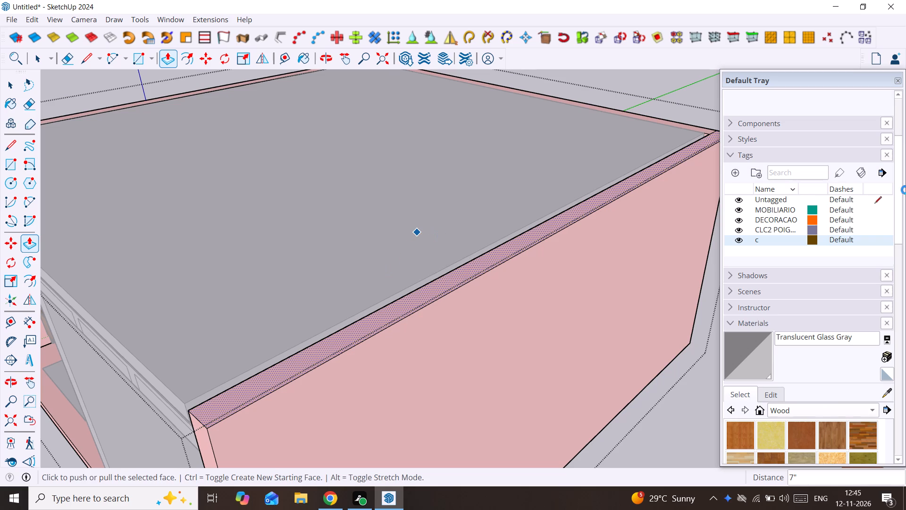
{"action": "scroll", "coordinate": [500, 119], "scroll_direction": "down", "scroll_amount": 3}
{"action": "middle_click_drag", "start_coordinate": [360, 214], "coordinate": [424, 132]}
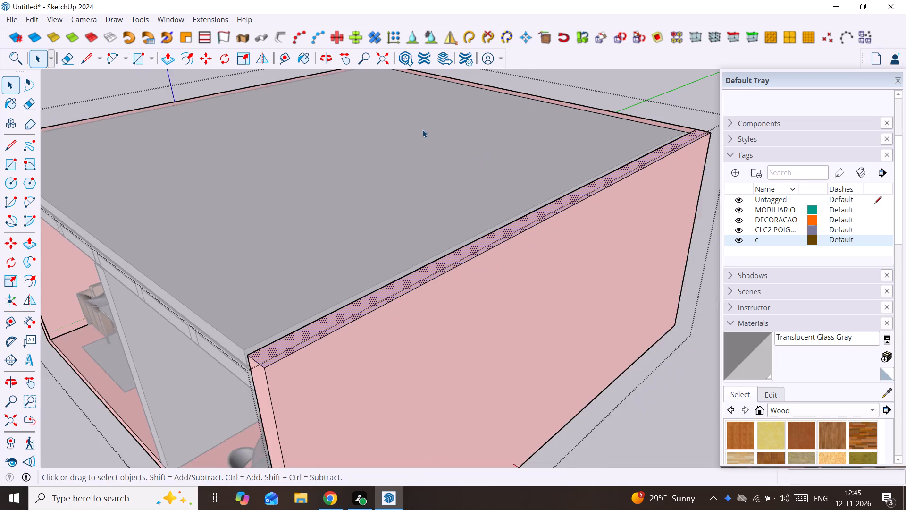
{"action": "scroll", "coordinate": [422, 128], "scroll_direction": "down", "scroll_amount": 9}
{"action": "middle_click_drag", "start_coordinate": [471, 147], "coordinate": [565, 226]}
{"action": "scroll", "coordinate": [463, 173], "scroll_direction": "up", "scroll_amount": 4}
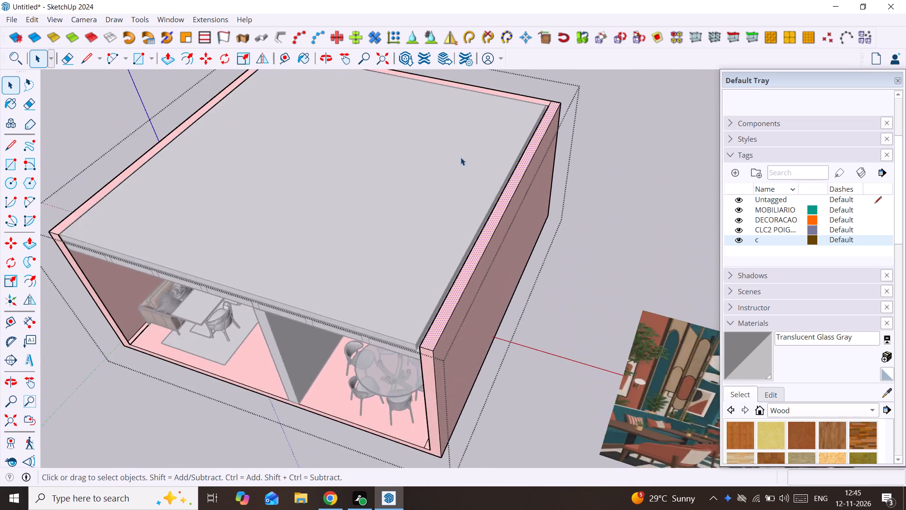
{"action": "scroll", "coordinate": [461, 157], "scroll_direction": "up", "scroll_amount": 7}
{"action": "middle_click_drag", "start_coordinate": [532, 120], "coordinate": [549, 147]}
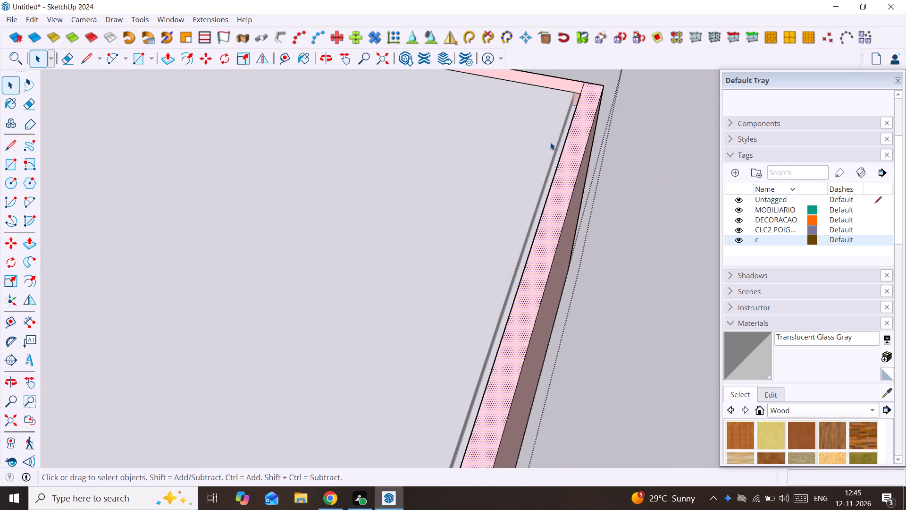
{"action": "scroll", "coordinate": [551, 142], "scroll_direction": "up", "scroll_amount": 8}
{"action": "key", "text": "space"}
{"action": "left_click", "coordinate": [563, 130]}
{"action": "scroll", "coordinate": [563, 130], "scroll_direction": "up", "scroll_amount": 3}
{"action": "middle_click_drag", "start_coordinate": [563, 130], "coordinate": [471, 112]}
{"action": "left_click", "coordinate": [487, 116]}
{"action": "scroll", "coordinate": [592, 190], "scroll_direction": "down", "scroll_amount": 3}
{"action": "left_click", "coordinate": [687, 253]}
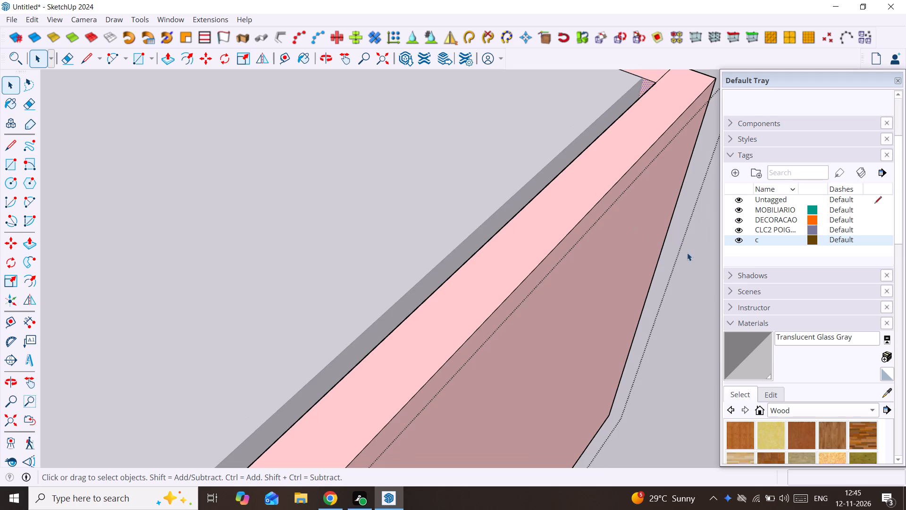
{"action": "left_click_drag", "start_coordinate": [561, 204], "coordinate": [555, 200]}
{"action": "left_click", "coordinate": [517, 187]}
{"action": "scroll", "coordinate": [518, 184], "scroll_direction": "up", "scroll_amount": 8}
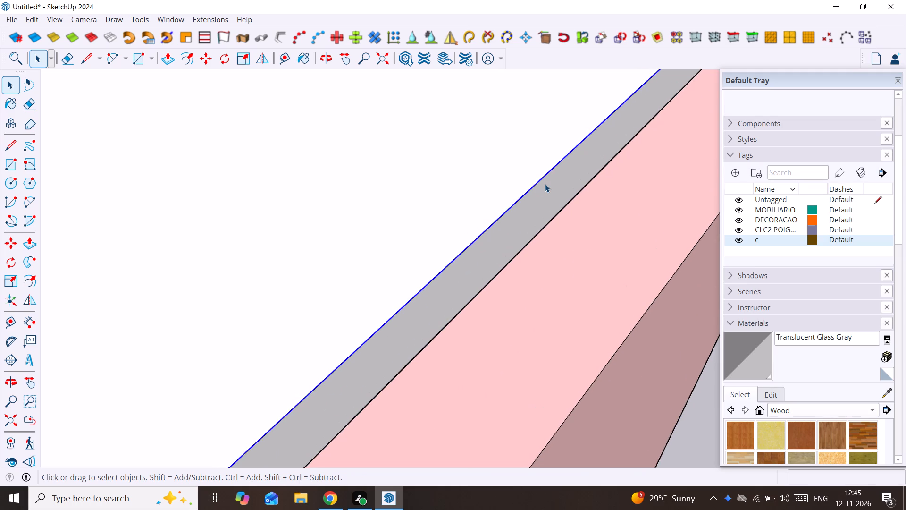
{"action": "triple_click", "coordinate": [545, 184]}
{"action": "left_click", "coordinate": [545, 184]}
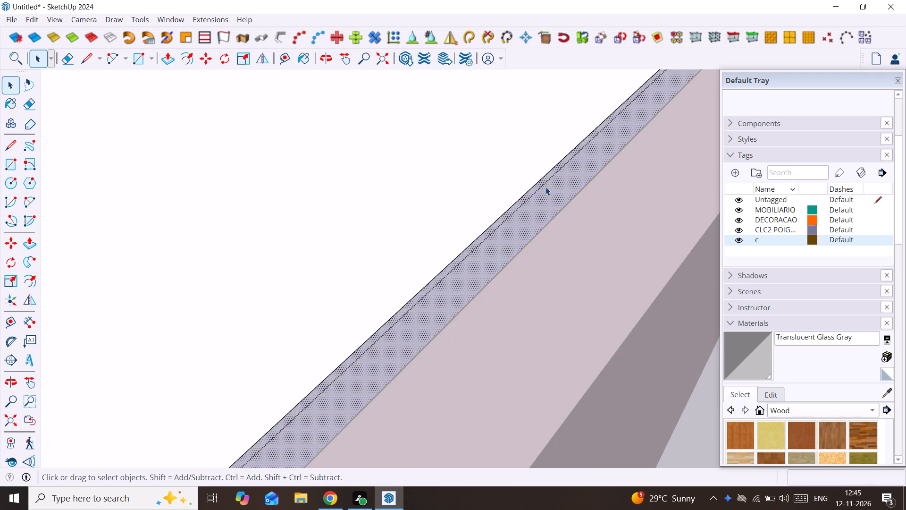
{"action": "key", "text": "p"}
{"action": "left_click", "coordinate": [545, 187]}
{"action": "scroll", "coordinate": [578, 212], "scroll_direction": "down", "scroll_amount": 9}
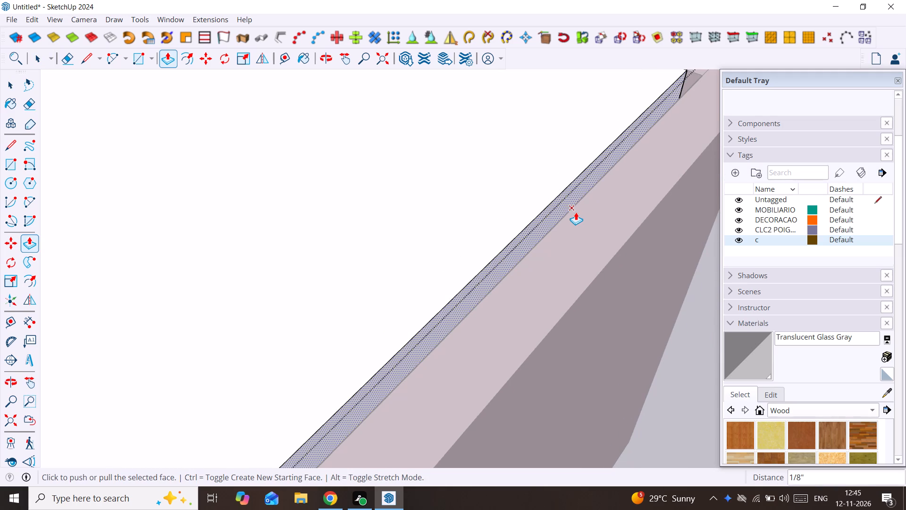
{"action": "left_click", "coordinate": [566, 204]}
{"action": "left_click", "coordinate": [587, 203]}
{"action": "key", "text": "space"}
{"action": "scroll", "coordinate": [587, 203], "scroll_direction": "down", "scroll_amount": 3}
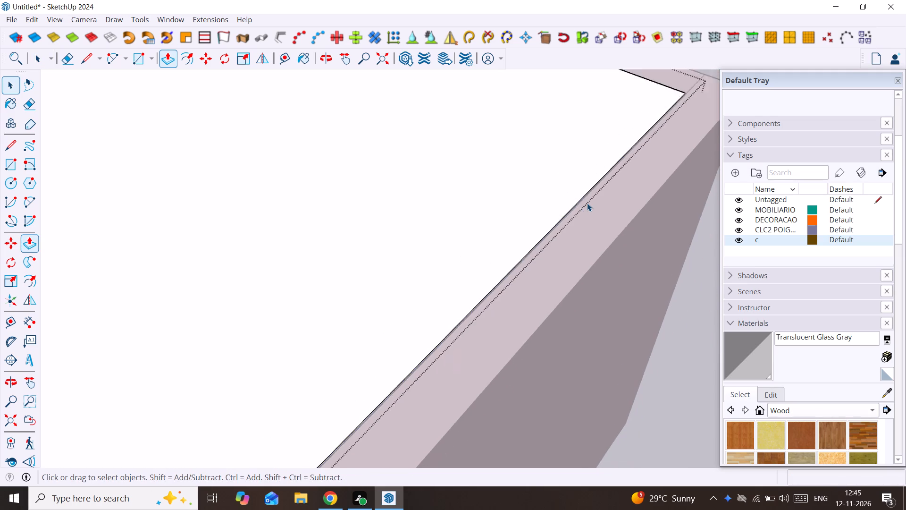
Make the coffered ceiling grid beneath the roof slab into a group.
{"action": "scroll", "coordinate": [587, 203], "scroll_direction": "down", "scroll_amount": 20}
{"action": "scroll", "coordinate": [587, 203], "scroll_direction": "down", "scroll_amount": 7}
{"action": "middle_click_drag", "start_coordinate": [536, 173], "coordinate": [585, 153]}
{"action": "key", "text": "space"}
{"action": "left_click", "coordinate": [631, 153]}
{"action": "scroll", "coordinate": [479, 256], "scroll_direction": "up", "scroll_amount": 2}
{"action": "middle_click_drag", "start_coordinate": [476, 251], "coordinate": [556, 112]}
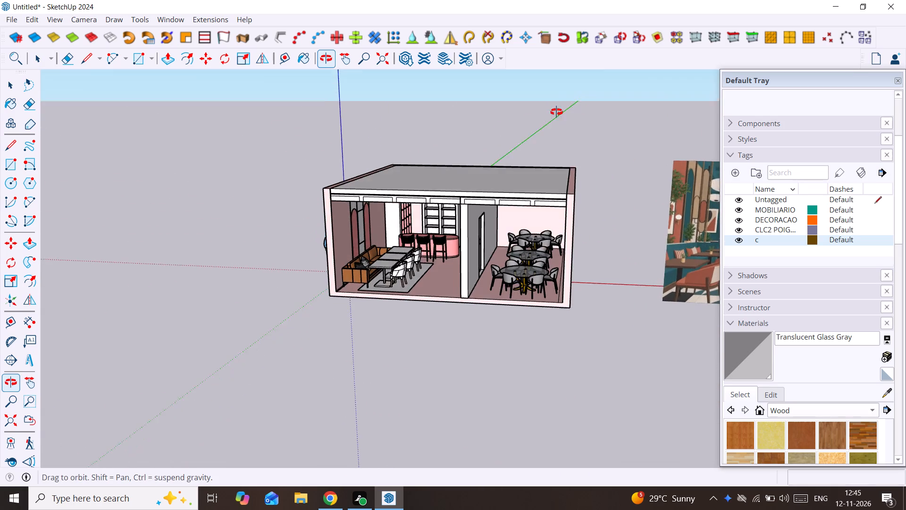
{"action": "middle_click_drag", "start_coordinate": [556, 112], "coordinate": [556, 111]}
{"action": "scroll", "coordinate": [536, 192], "scroll_direction": "up", "scroll_amount": 7}
{"action": "middle_click_drag", "start_coordinate": [430, 188], "coordinate": [489, 62]}
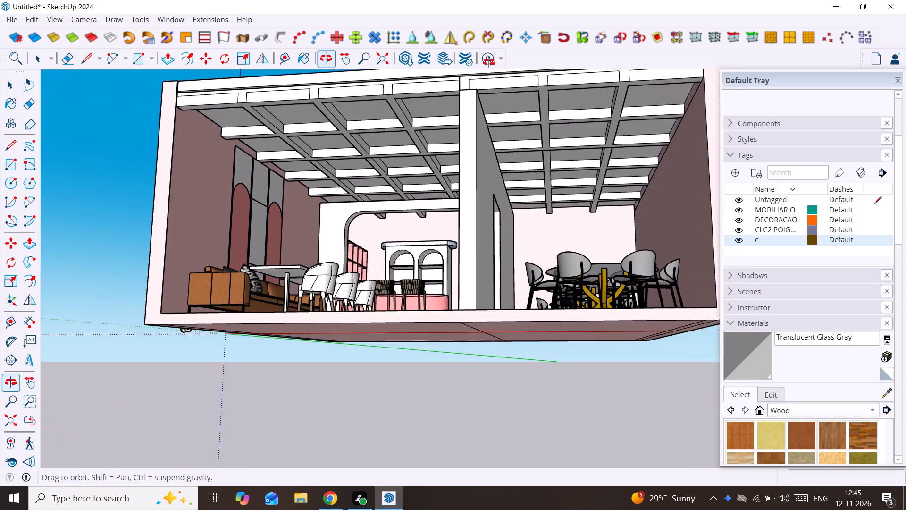
{"action": "middle_click_drag", "start_coordinate": [489, 62], "coordinate": [502, 128]}
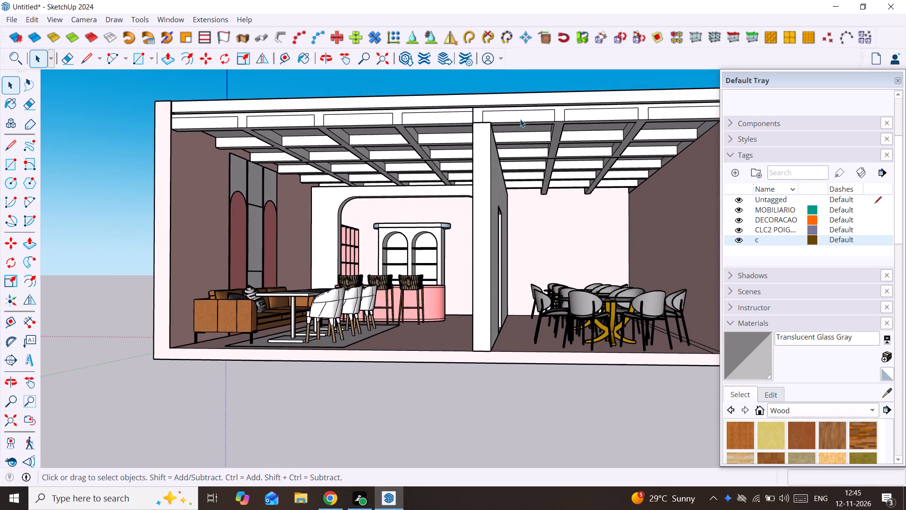
{"action": "left_click", "coordinate": [520, 119]}
{"action": "left_click", "coordinate": [424, 118], "text": "ctrl"}
{"action": "right_click", "coordinate": [424, 118], "text": "ctrl"}
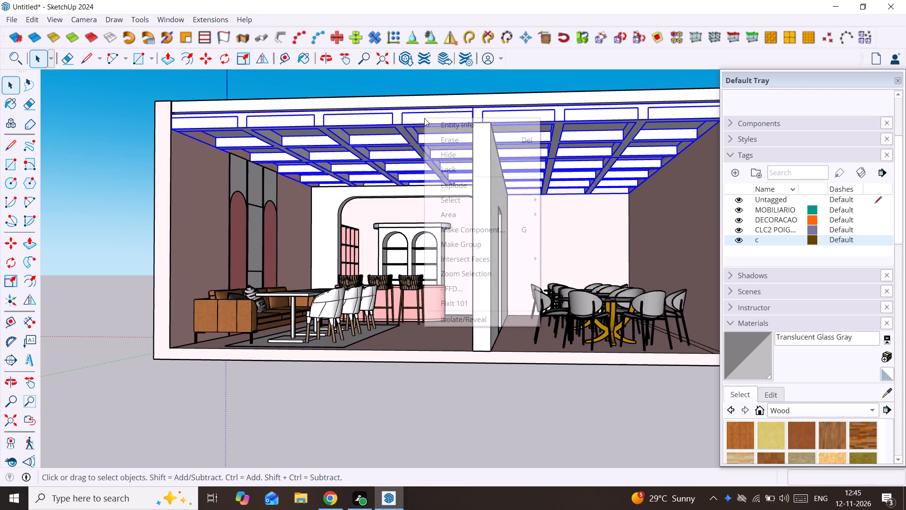
{"action": "left_click", "coordinate": [497, 248], "text": "ctrl"}
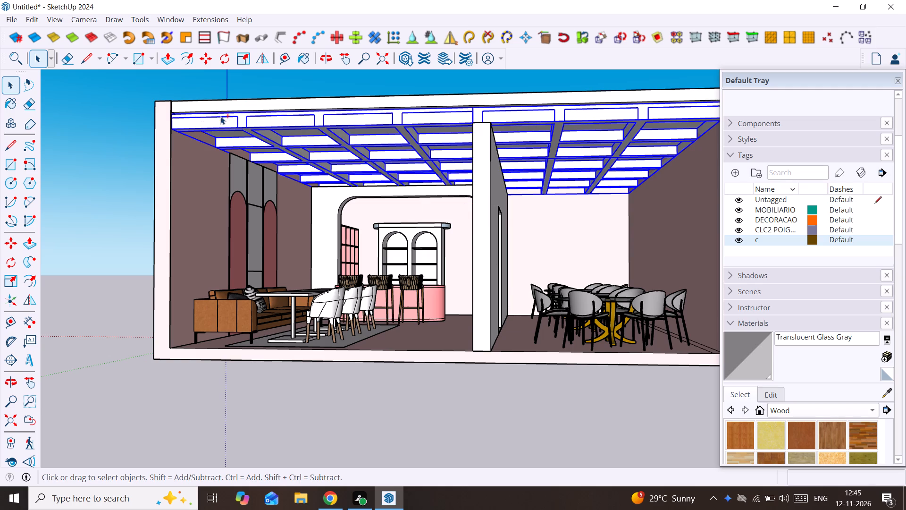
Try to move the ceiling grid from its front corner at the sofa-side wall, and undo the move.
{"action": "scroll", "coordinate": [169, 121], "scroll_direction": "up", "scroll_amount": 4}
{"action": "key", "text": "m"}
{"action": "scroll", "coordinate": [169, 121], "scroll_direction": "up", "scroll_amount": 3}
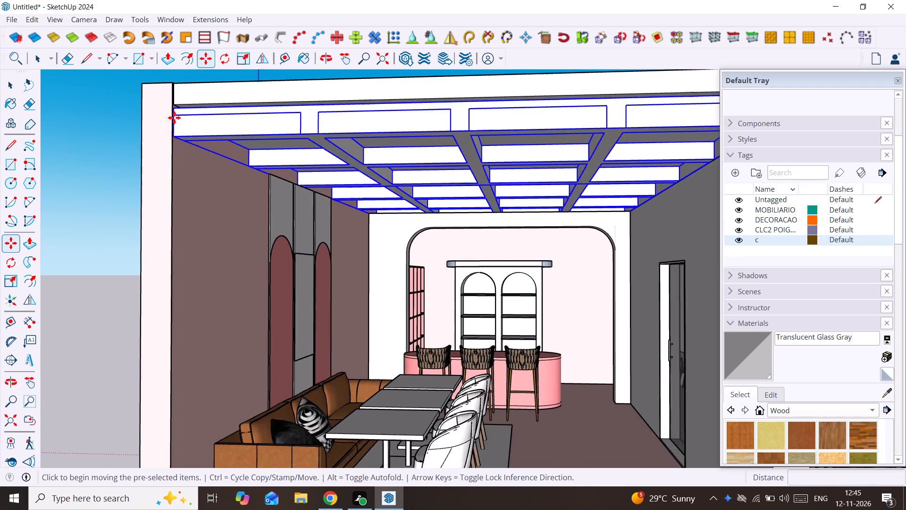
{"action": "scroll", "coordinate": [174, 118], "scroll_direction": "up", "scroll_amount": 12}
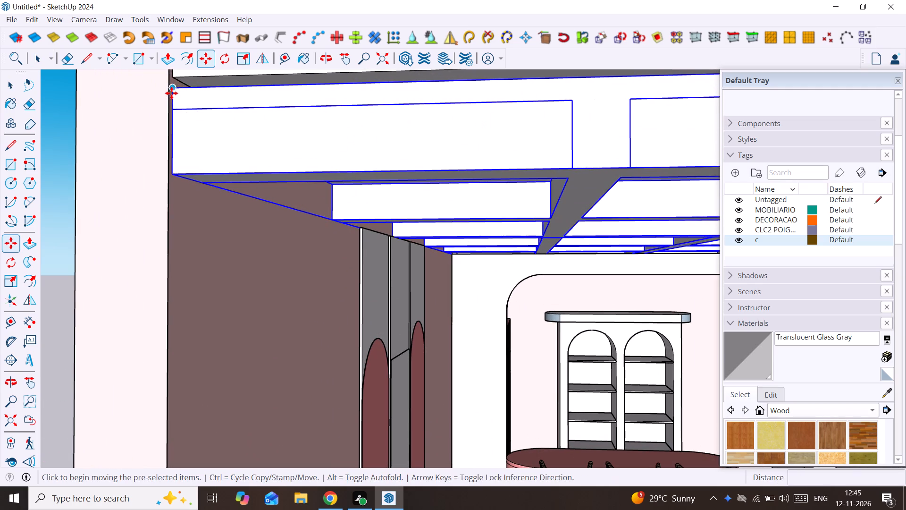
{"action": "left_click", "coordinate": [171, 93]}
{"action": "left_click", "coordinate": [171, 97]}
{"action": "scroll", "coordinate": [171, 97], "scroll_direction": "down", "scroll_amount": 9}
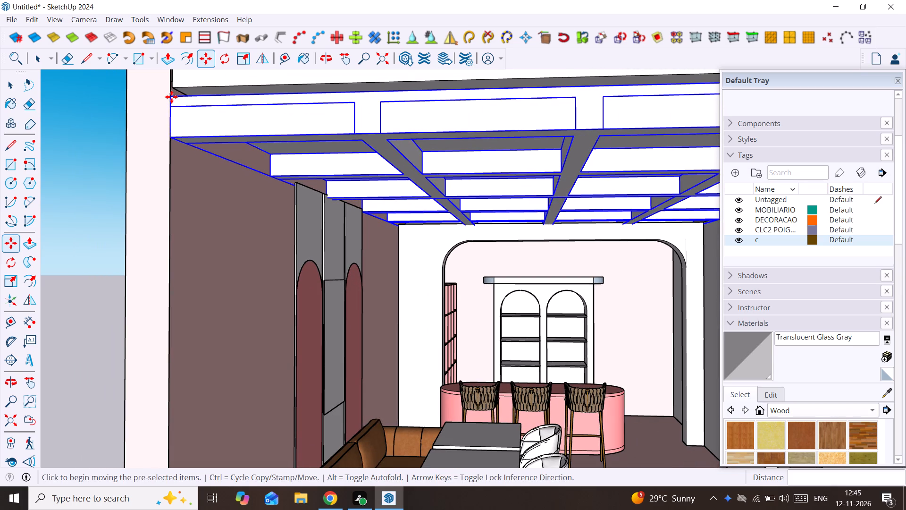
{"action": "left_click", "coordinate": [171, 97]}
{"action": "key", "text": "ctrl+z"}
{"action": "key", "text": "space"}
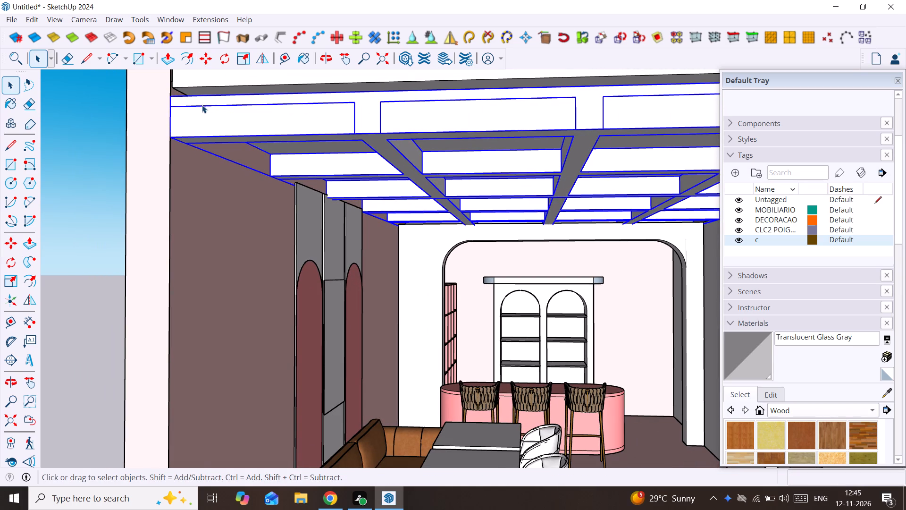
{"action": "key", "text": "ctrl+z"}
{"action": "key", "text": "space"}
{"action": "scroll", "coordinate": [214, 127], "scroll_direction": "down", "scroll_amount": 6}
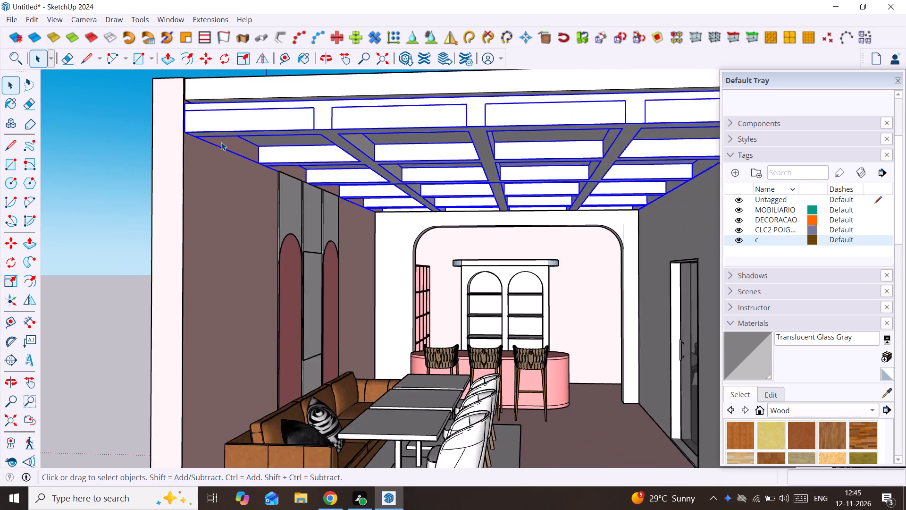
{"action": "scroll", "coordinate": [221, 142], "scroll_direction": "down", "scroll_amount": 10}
Move the middle round table set slightly along the green axis toward the back of the room.
{"action": "middle_click_drag", "start_coordinate": [294, 169], "coordinate": [319, 318]}
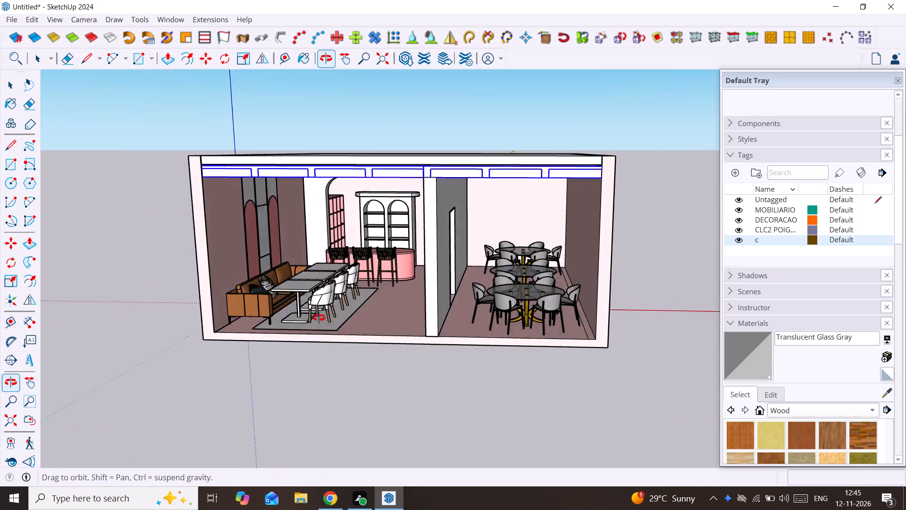
{"action": "middle_click_drag", "start_coordinate": [319, 318], "coordinate": [299, 273]}
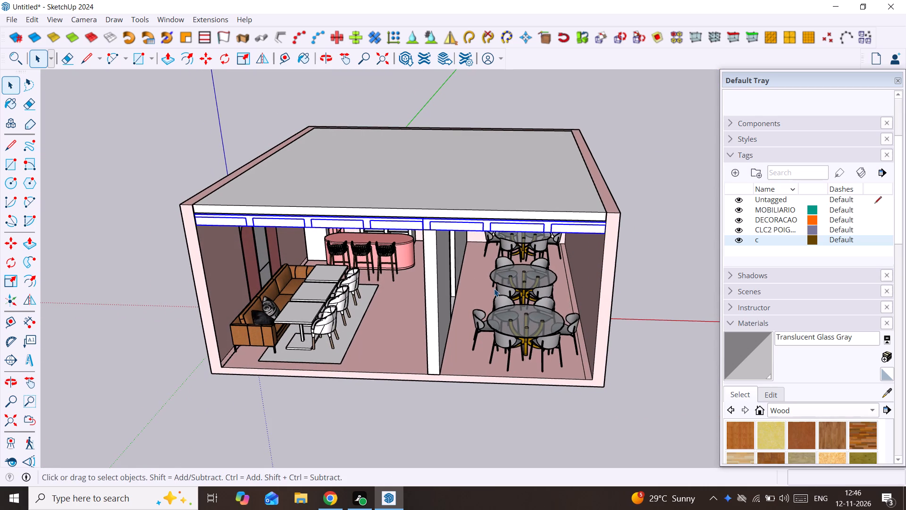
{"action": "scroll", "coordinate": [535, 297], "scroll_direction": "up", "scroll_amount": 7}
{"action": "middle_click_drag", "start_coordinate": [534, 289], "coordinate": [512, 297]}
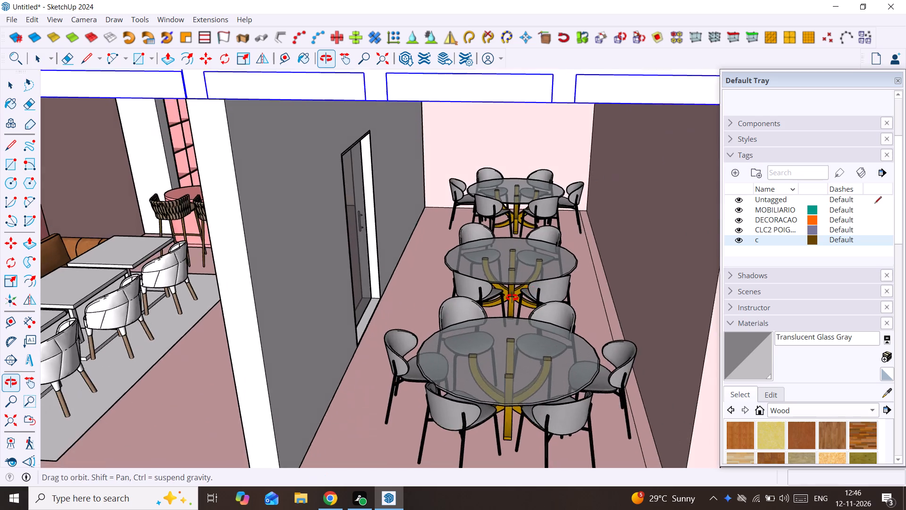
{"action": "middle_click_drag", "start_coordinate": [512, 297], "coordinate": [495, 312]}
{"action": "left_click", "coordinate": [490, 297]}
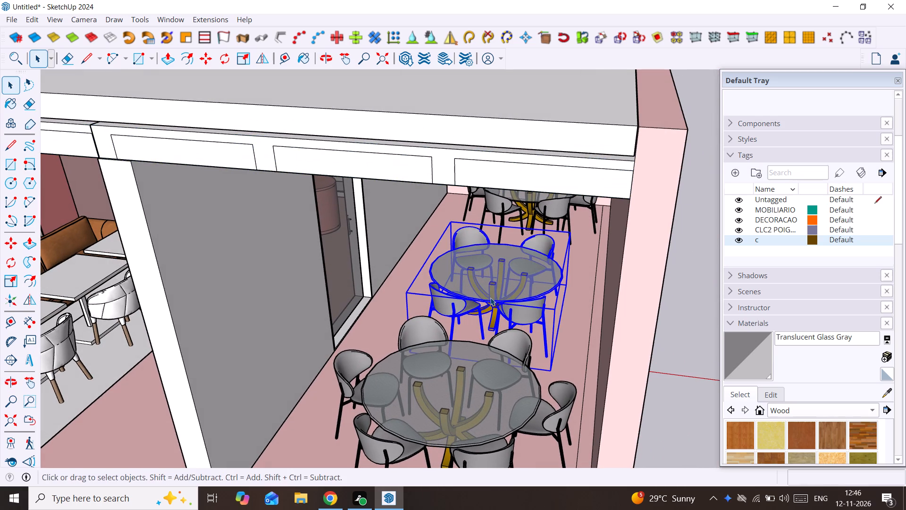
{"action": "key", "text": "m"}
{"action": "left_click", "coordinate": [490, 297]}
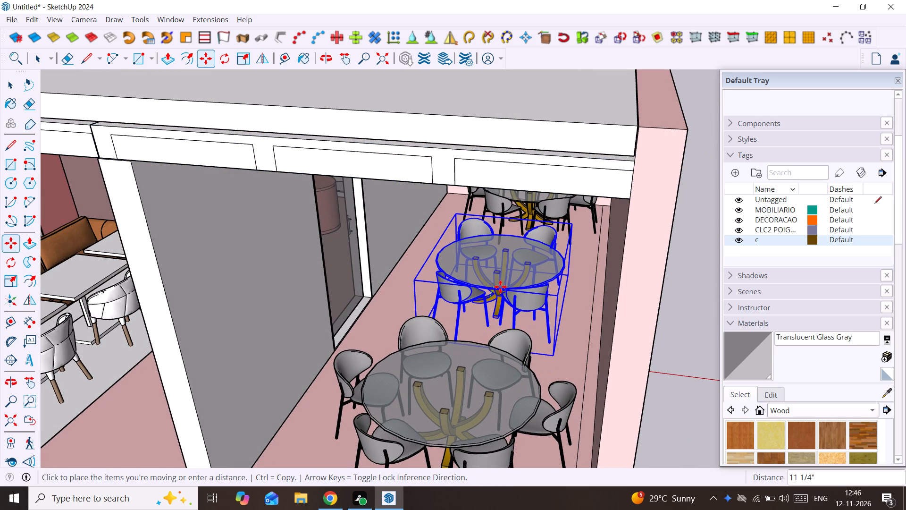
{"action": "key", "text": "Left"}
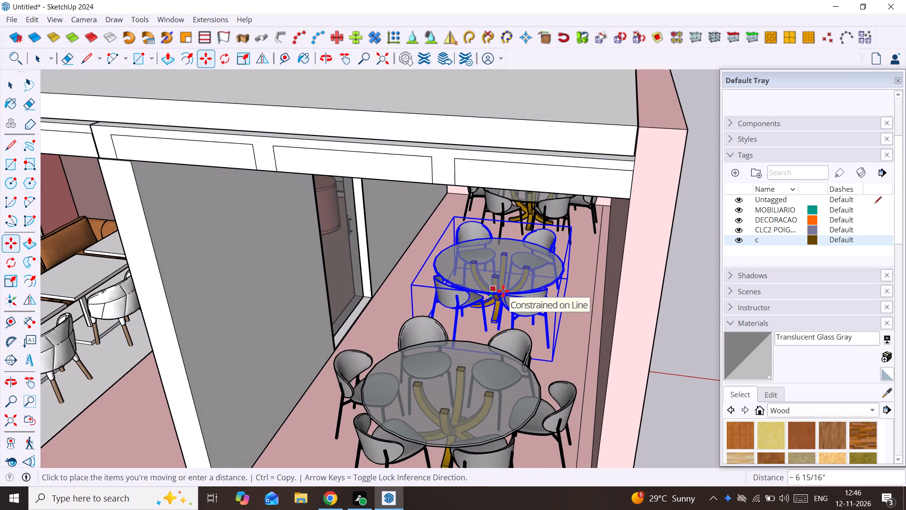
{"action": "left_click", "coordinate": [504, 288]}
{"action": "key", "text": "space"}
{"action": "scroll", "coordinate": [504, 288], "scroll_direction": "down", "scroll_amount": 9}
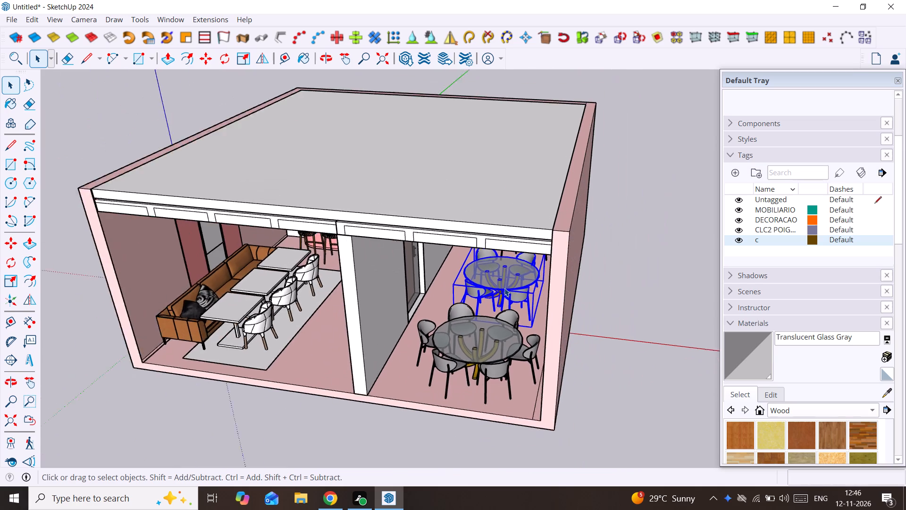
Examine the whole building from the front, the sides and below, including roof, ceiling grid and furniture.
{"action": "middle_click_drag", "start_coordinate": [270, 302], "coordinate": [330, 277]}
{"action": "scroll", "coordinate": [330, 277], "scroll_direction": "down", "scroll_amount": 3}
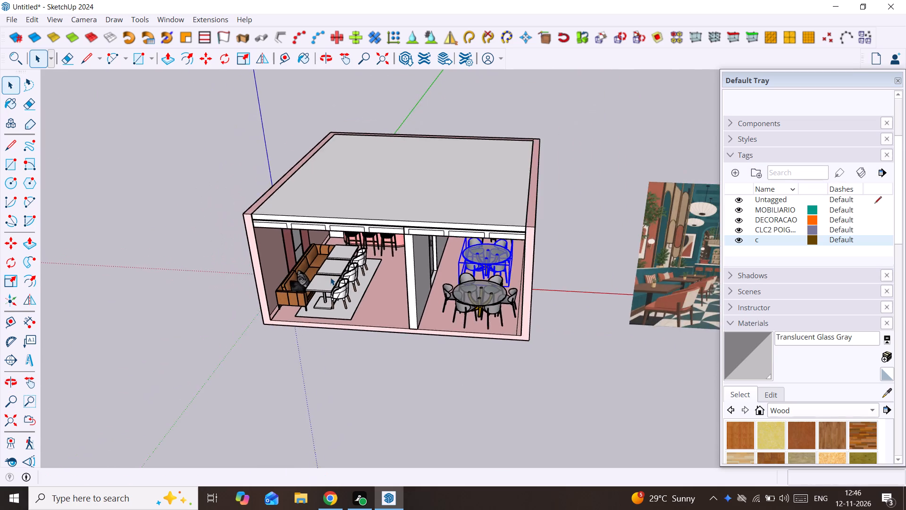
{"action": "scroll", "coordinate": [330, 277], "scroll_direction": "down", "scroll_amount": 4}
{"action": "middle_click_drag", "start_coordinate": [330, 277], "coordinate": [495, 255]}
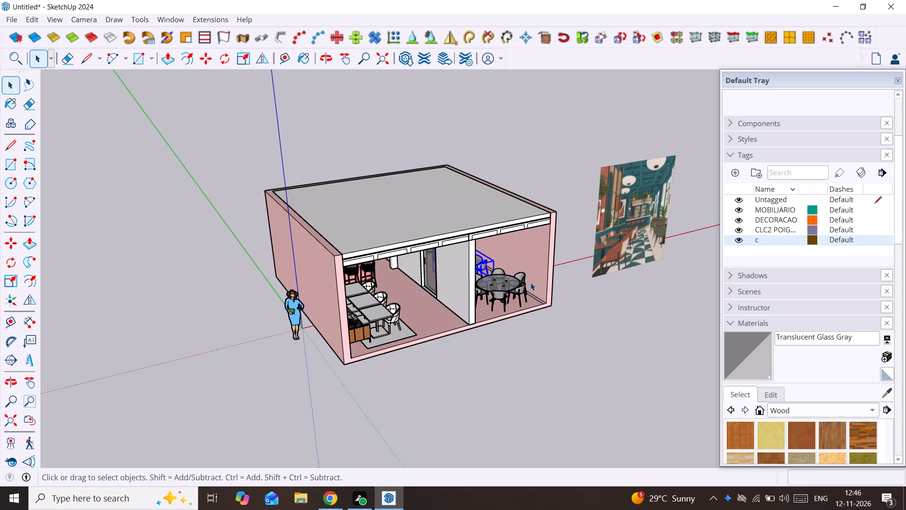
{"action": "middle_click_drag", "start_coordinate": [530, 282], "coordinate": [483, 288]}
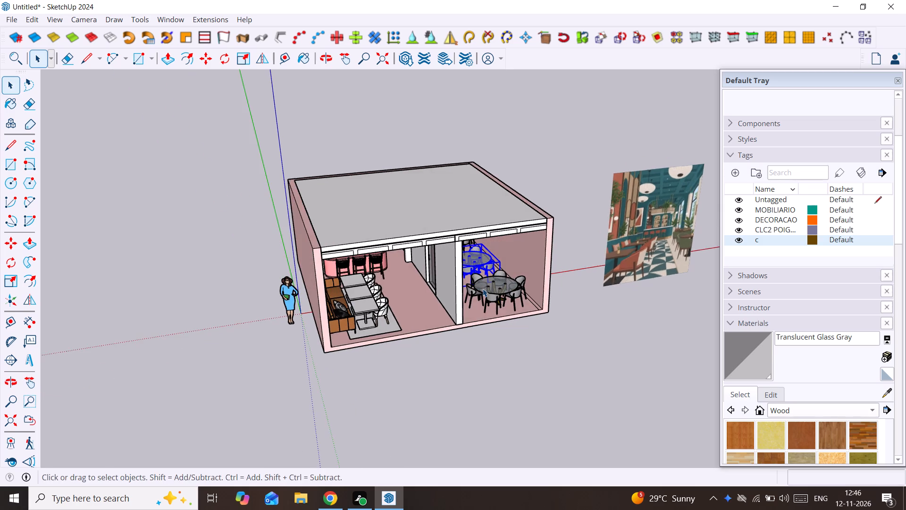
{"action": "middle_click_drag", "start_coordinate": [483, 289], "coordinate": [389, 89]}
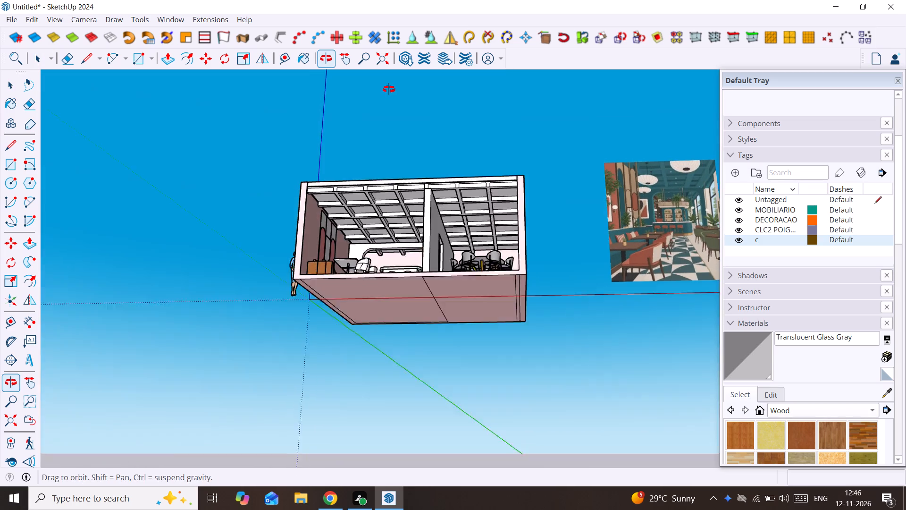
{"action": "middle_click_drag", "start_coordinate": [389, 89], "coordinate": [388, 117]}
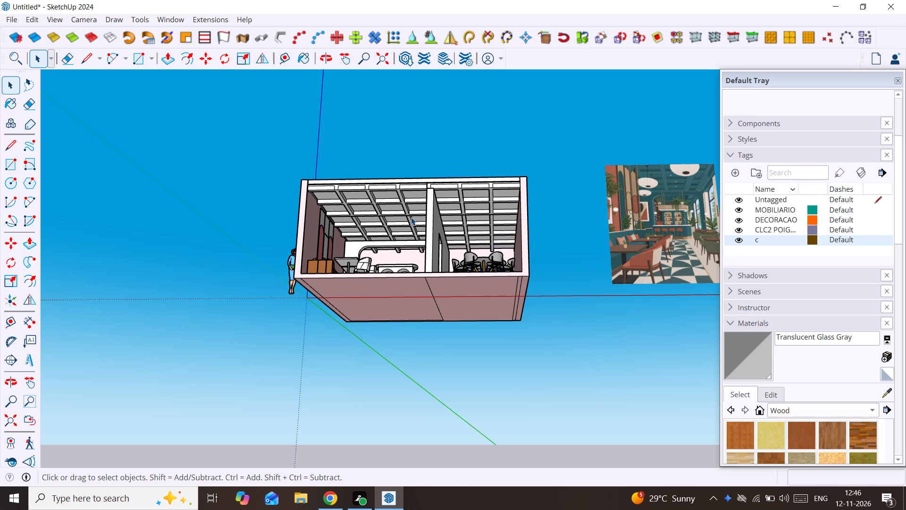
{"action": "middle_click_drag", "start_coordinate": [367, 249], "coordinate": [367, 263]}
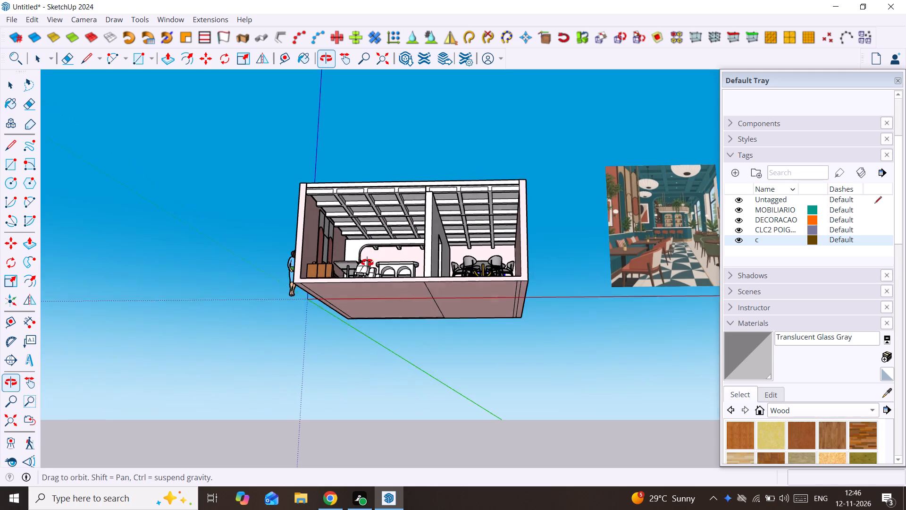
{"action": "middle_click_drag", "start_coordinate": [367, 263], "coordinate": [385, 410]}
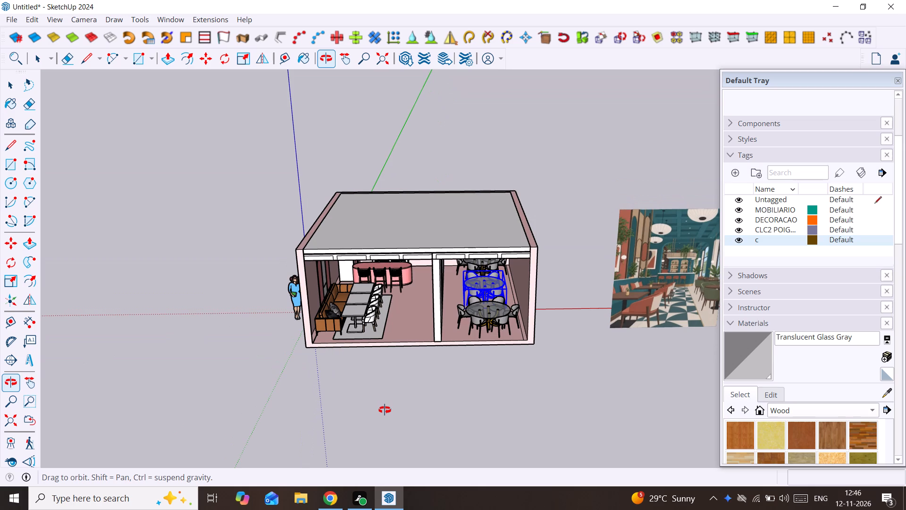
{"action": "middle_click_drag", "start_coordinate": [385, 410], "coordinate": [381, 404]}
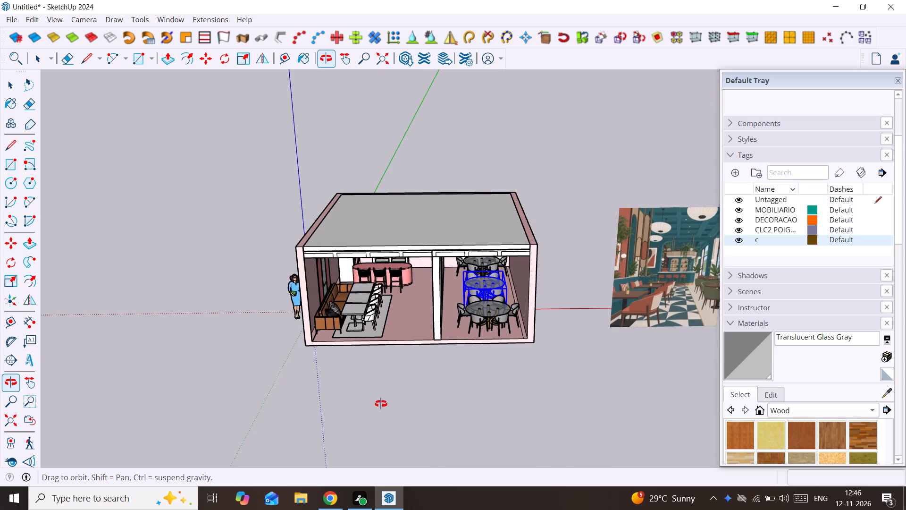
{"action": "middle_click_drag", "start_coordinate": [381, 404], "coordinate": [276, 381]}
Show the Architextures extension's tools and open its texture library.
{"action": "right_click", "coordinate": [323, 4]}
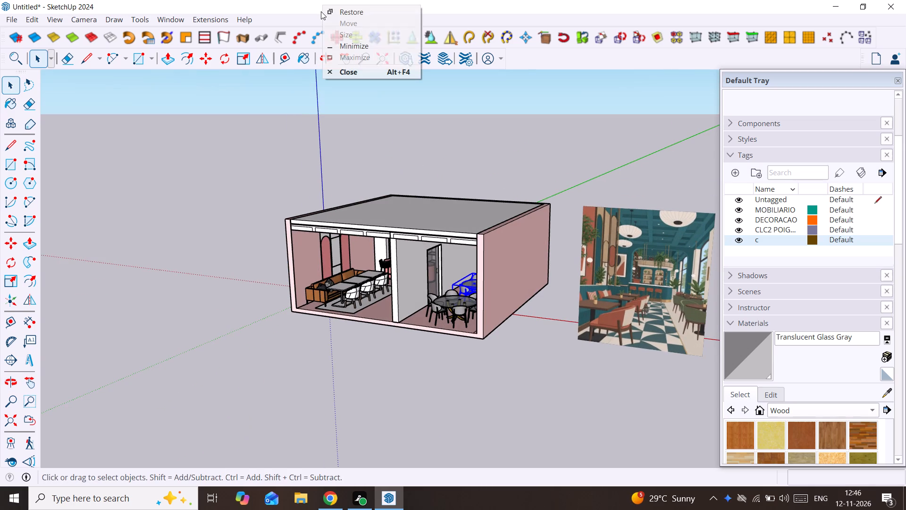
{"action": "right_click", "coordinate": [531, 123]}
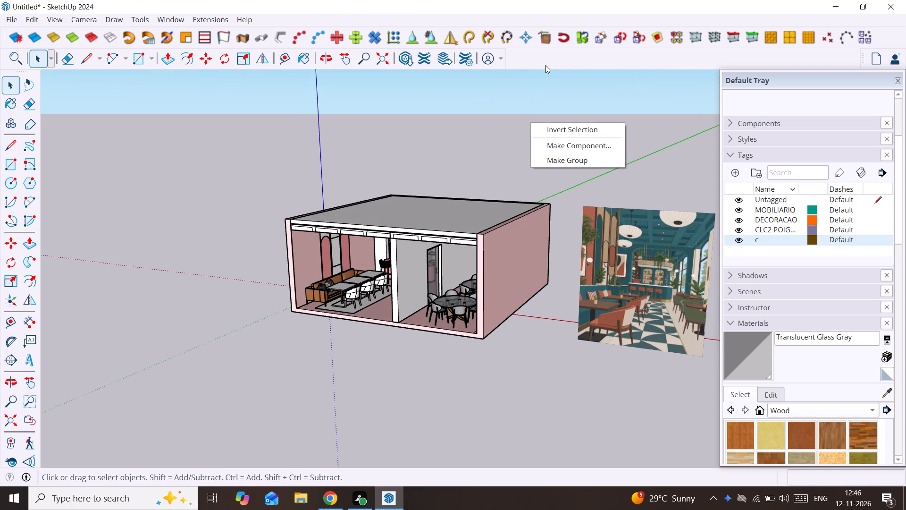
{"action": "right_click", "coordinate": [545, 65]}
{"action": "left_click", "coordinate": [586, 93]}
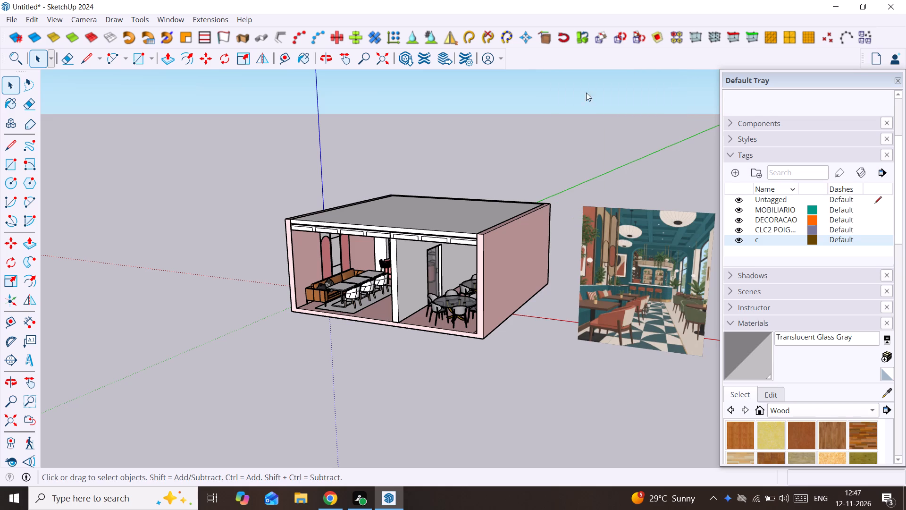
{"action": "left_click", "coordinate": [574, 92]}
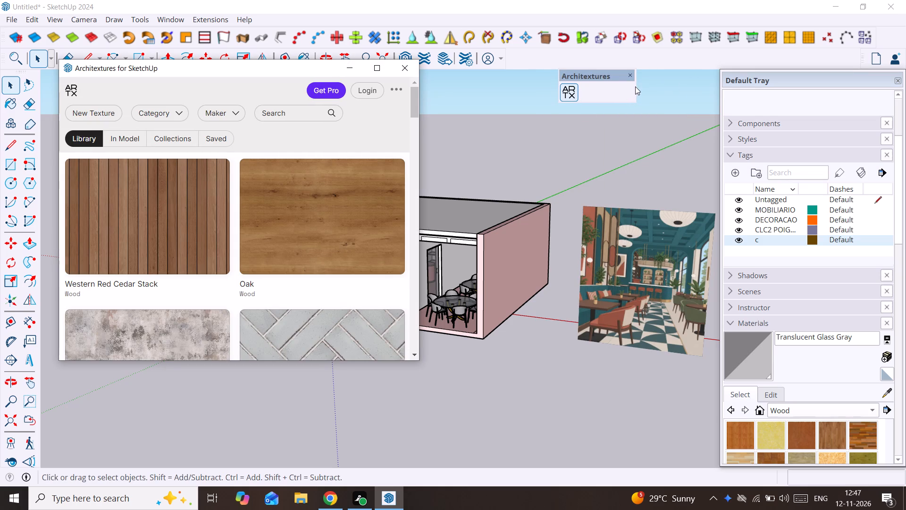
Browse the Architextures library's wood, tile, concrete and wallpaper textures, and close the library.
{"action": "scroll", "coordinate": [634, 97], "scroll_direction": "up", "scroll_amount": 3}
{"action": "scroll", "coordinate": [221, 210], "scroll_direction": "down", "scroll_amount": 3}
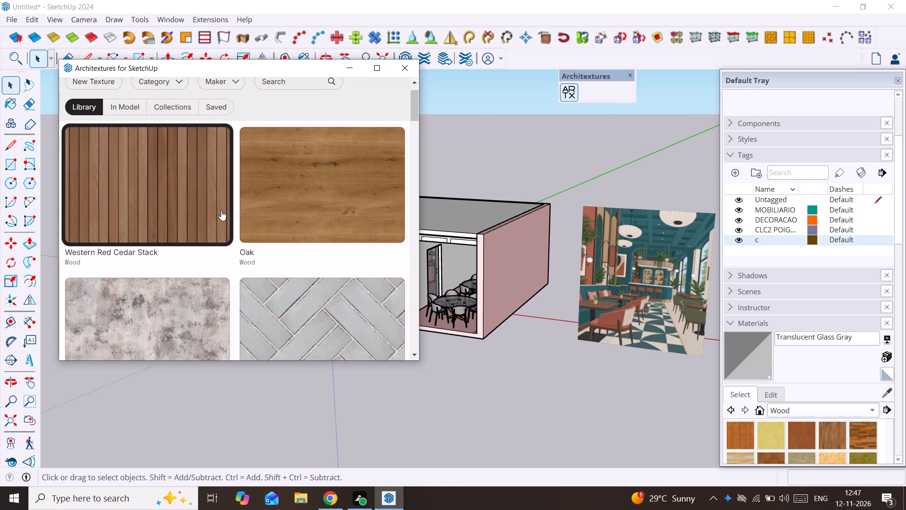
{"action": "scroll", "coordinate": [221, 210], "scroll_direction": "down", "scroll_amount": 4}
{"action": "scroll", "coordinate": [221, 210], "scroll_direction": "up", "scroll_amount": 2}
{"action": "scroll", "coordinate": [221, 210], "scroll_direction": "down", "scroll_amount": 3}
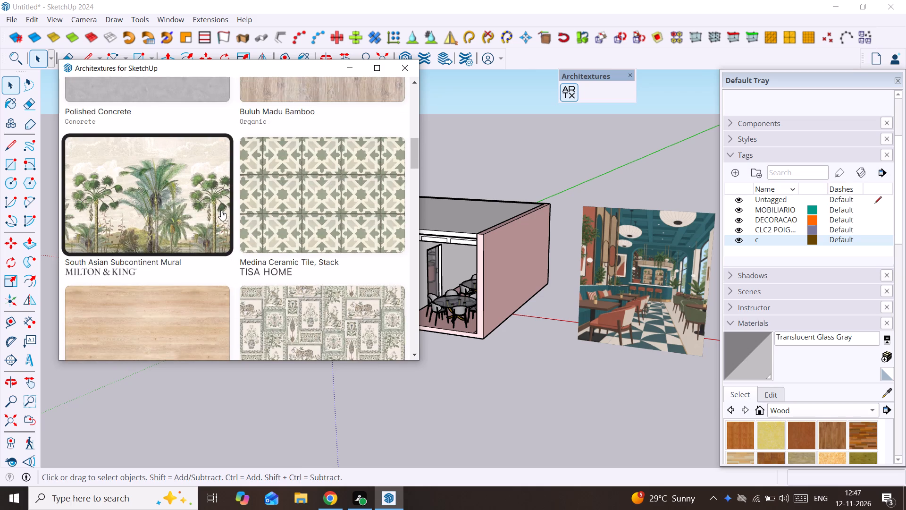
{"action": "scroll", "coordinate": [221, 210], "scroll_direction": "down", "scroll_amount": 9}
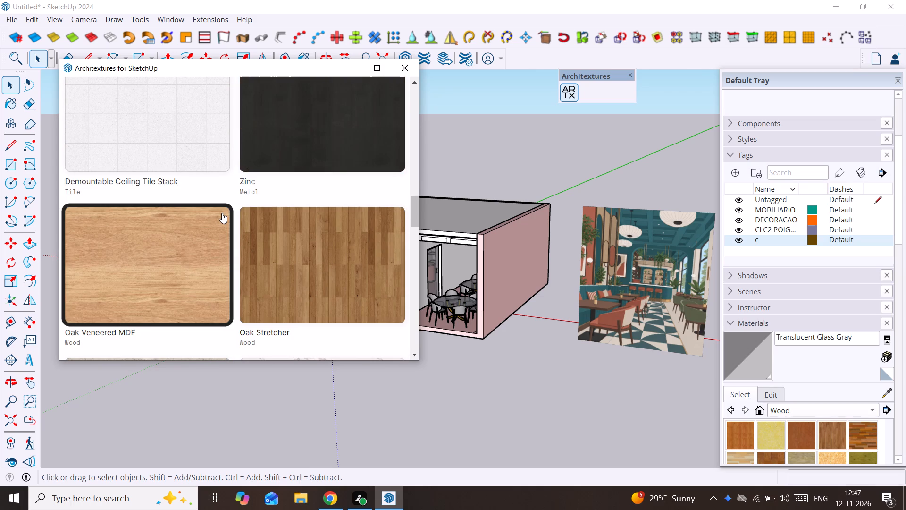
{"action": "scroll", "coordinate": [222, 213], "scroll_direction": "down", "scroll_amount": 4}
{"action": "scroll", "coordinate": [222, 213], "scroll_direction": "up", "scroll_amount": 12}
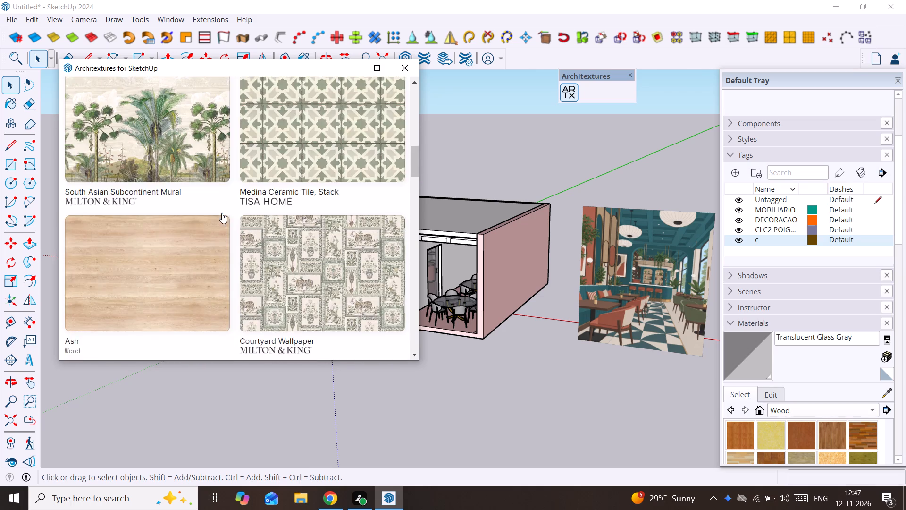
{"action": "scroll", "coordinate": [222, 213], "scroll_direction": "down", "scroll_amount": 4}
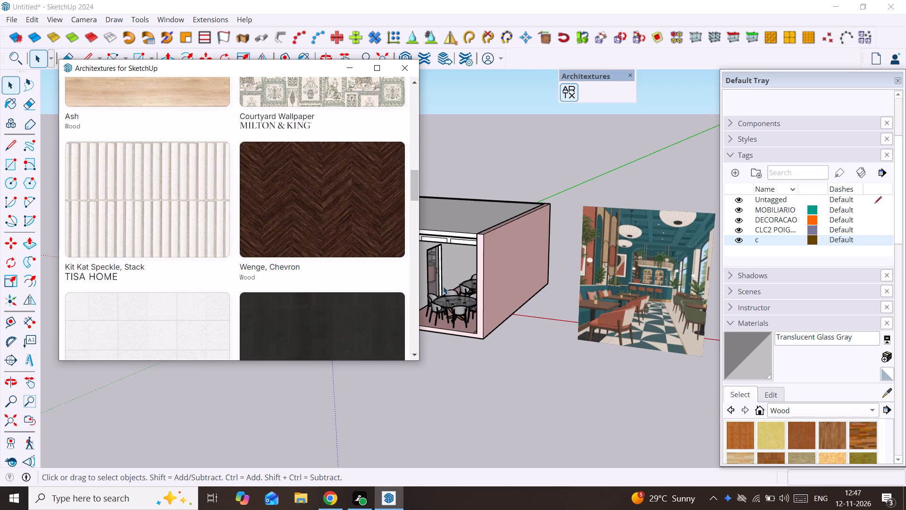
{"action": "left_click", "coordinate": [471, 404]}
{"action": "left_click", "coordinate": [412, 69]}
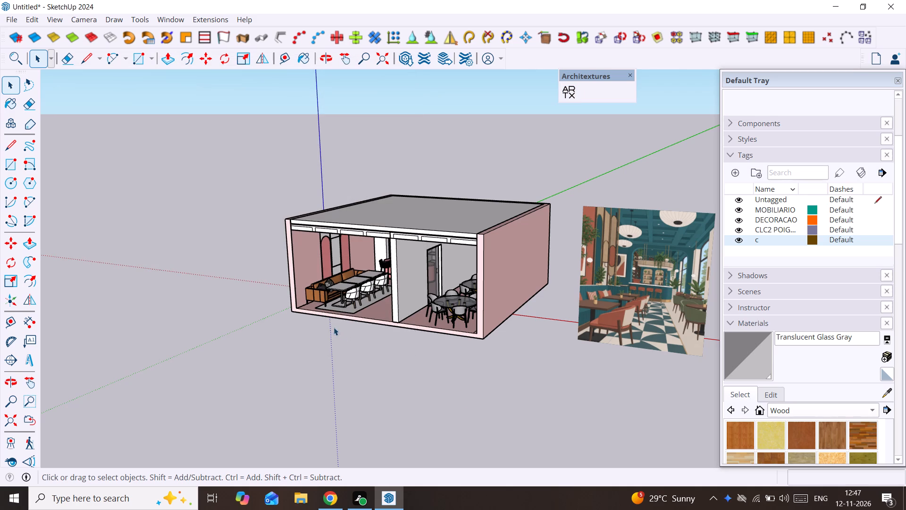
Draw a vertical line on the back wall along the partition wall's corner, from the floor up to the ceiling grid.
{"action": "middle_click_drag", "start_coordinate": [258, 312], "coordinate": [508, 302]}
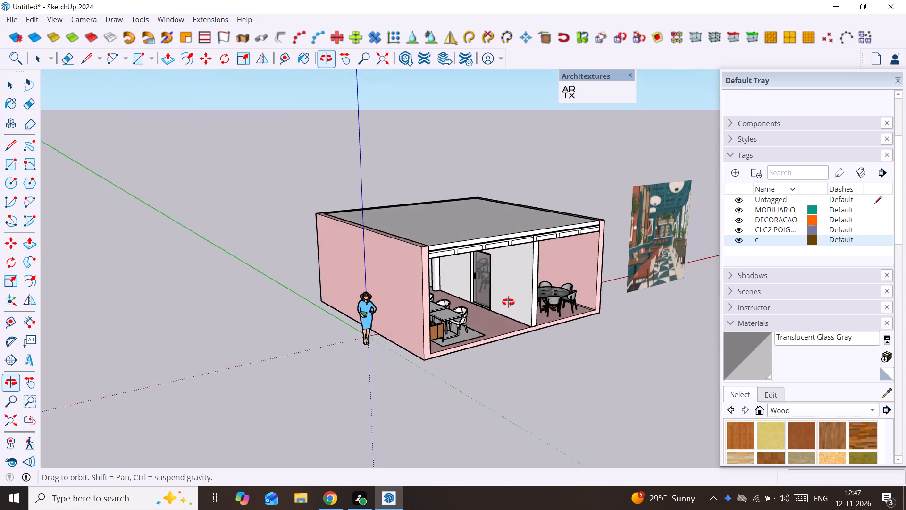
{"action": "middle_click_drag", "start_coordinate": [508, 302], "coordinate": [373, 274]}
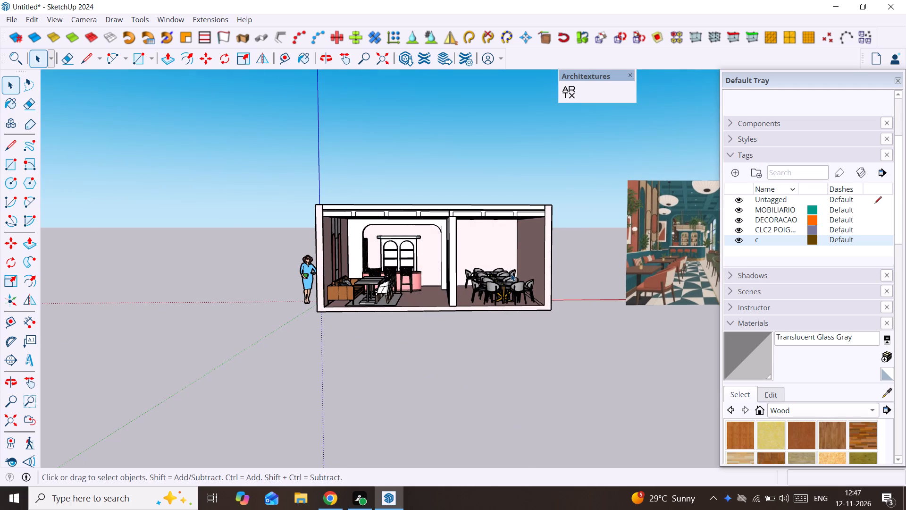
{"action": "scroll", "coordinate": [495, 270], "scroll_direction": "up", "scroll_amount": 3}
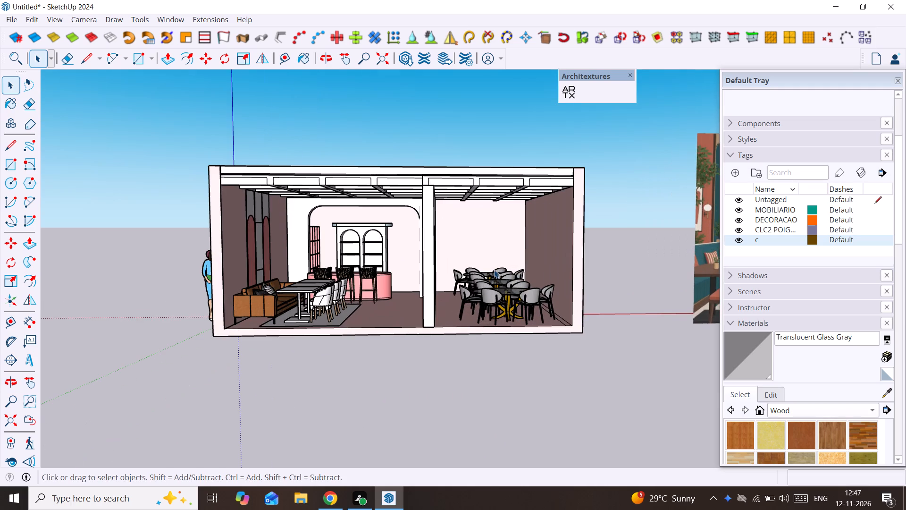
{"action": "middle_click_drag", "start_coordinate": [479, 267], "coordinate": [413, 204]}
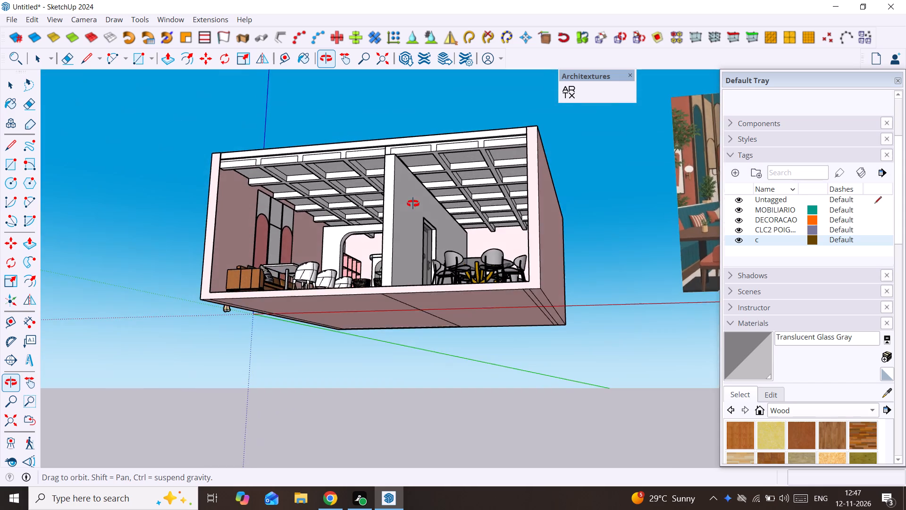
{"action": "middle_click_drag", "start_coordinate": [413, 204], "coordinate": [435, 256]}
{"action": "left_click", "coordinate": [480, 255]}
{"action": "double_click", "coordinate": [480, 246]}
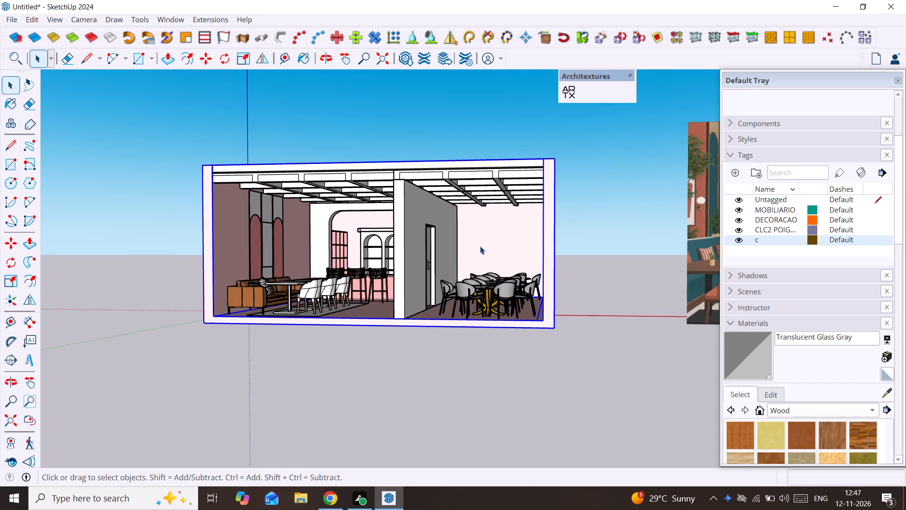
{"action": "left_click", "coordinate": [482, 241]}
{"action": "scroll", "coordinate": [482, 241], "scroll_direction": "up", "scroll_amount": 3}
{"action": "middle_click_drag", "start_coordinate": [482, 241], "coordinate": [502, 256]}
{"action": "left_click", "coordinate": [450, 277]}
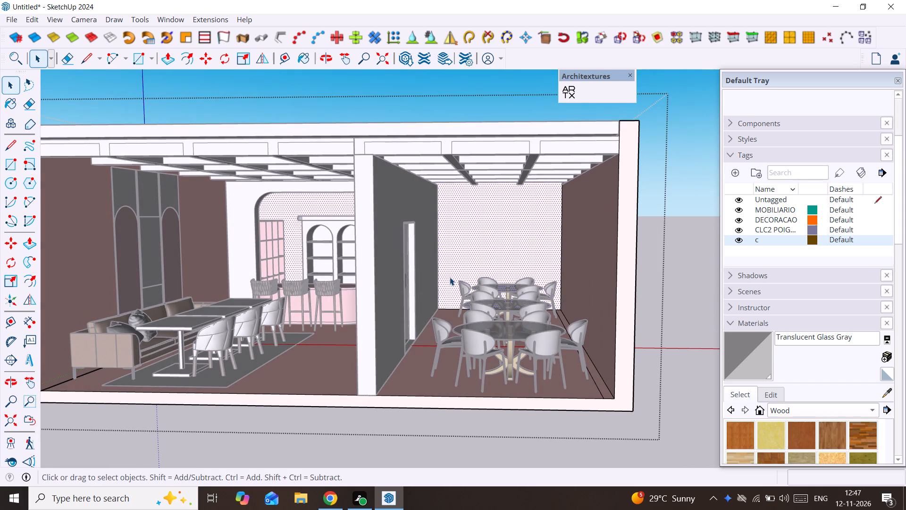
{"action": "key", "text": "l"}
{"action": "scroll", "coordinate": [451, 298], "scroll_direction": "up", "scroll_amount": 3}
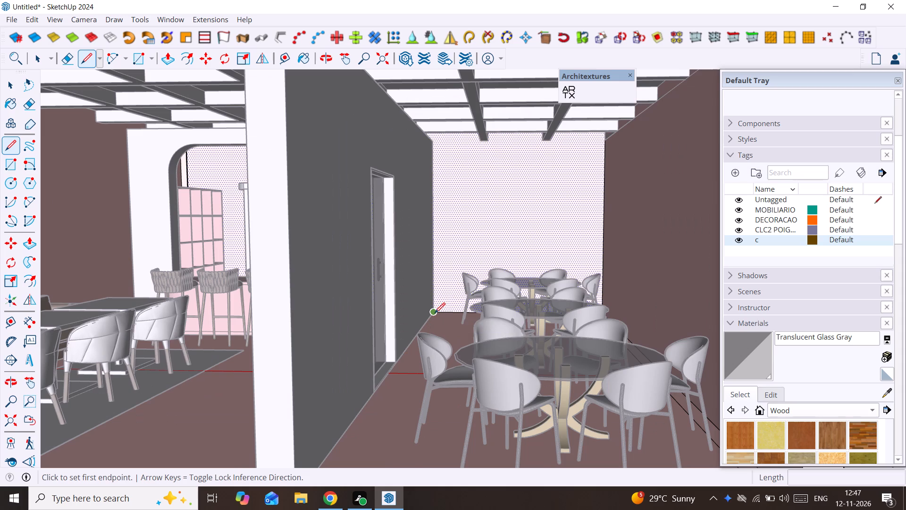
{"action": "scroll", "coordinate": [435, 313], "scroll_direction": "up", "scroll_amount": 10}
{"action": "middle_click_drag", "start_coordinate": [437, 304], "coordinate": [419, 324]}
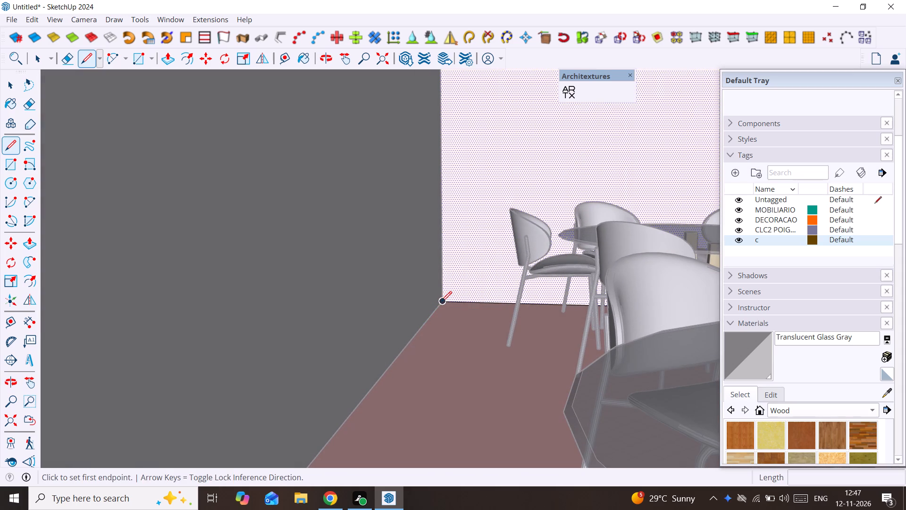
{"action": "left_click", "coordinate": [442, 302]}
{"action": "scroll", "coordinate": [442, 209], "scroll_direction": "down", "scroll_amount": 13}
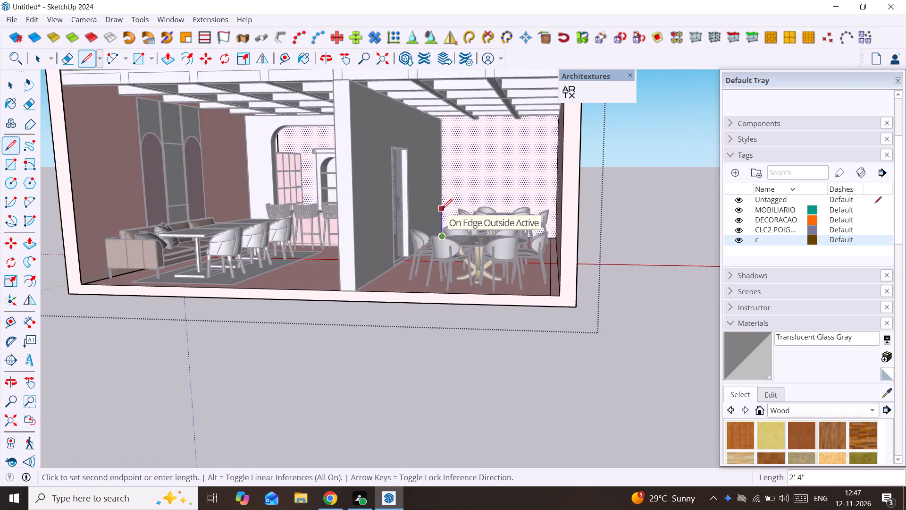
{"action": "middle_click_drag", "start_coordinate": [447, 215], "coordinate": [452, 241]}
{"action": "scroll", "coordinate": [445, 156], "scroll_direction": "up", "scroll_amount": 3}
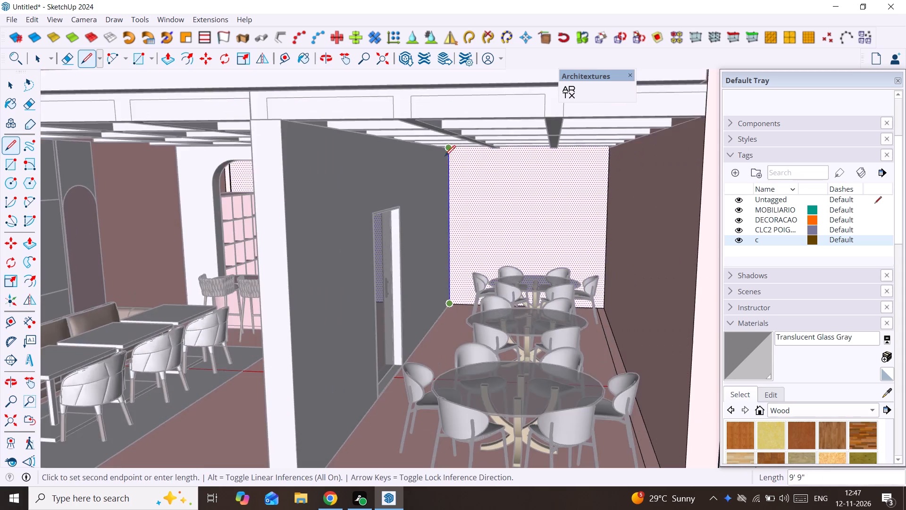
{"action": "middle_click_drag", "start_coordinate": [445, 156], "coordinate": [442, 122]}
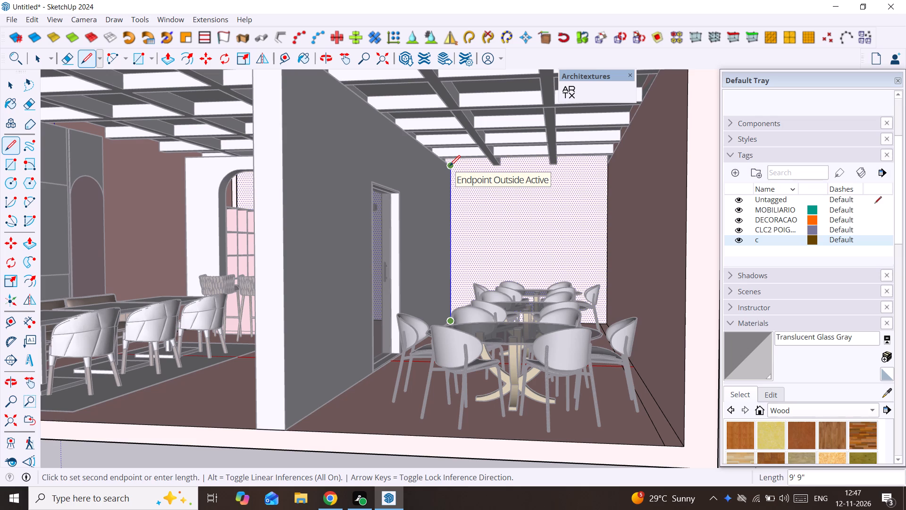
{"action": "scroll", "coordinate": [450, 166], "scroll_direction": "up", "scroll_amount": 3}
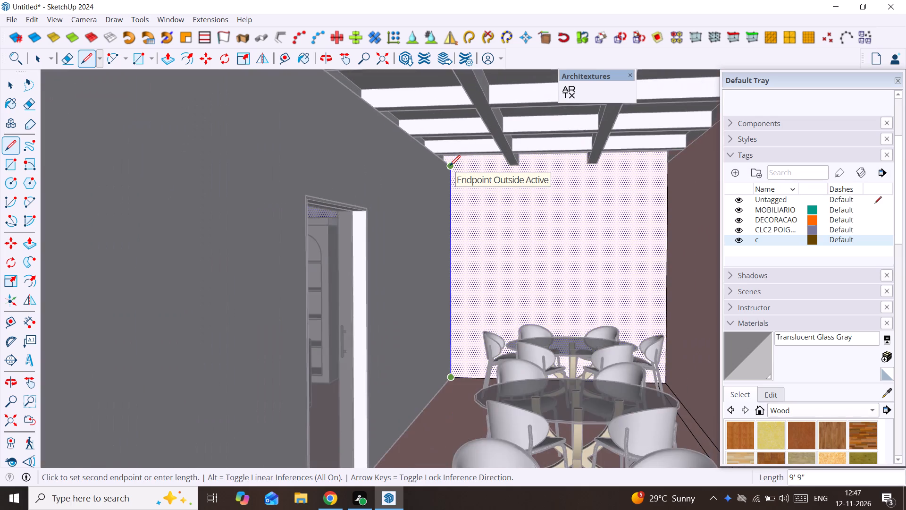
{"action": "scroll", "coordinate": [450, 166], "scroll_direction": "up", "scroll_amount": 3}
{"action": "middle_click_drag", "start_coordinate": [450, 166], "coordinate": [444, 113]}
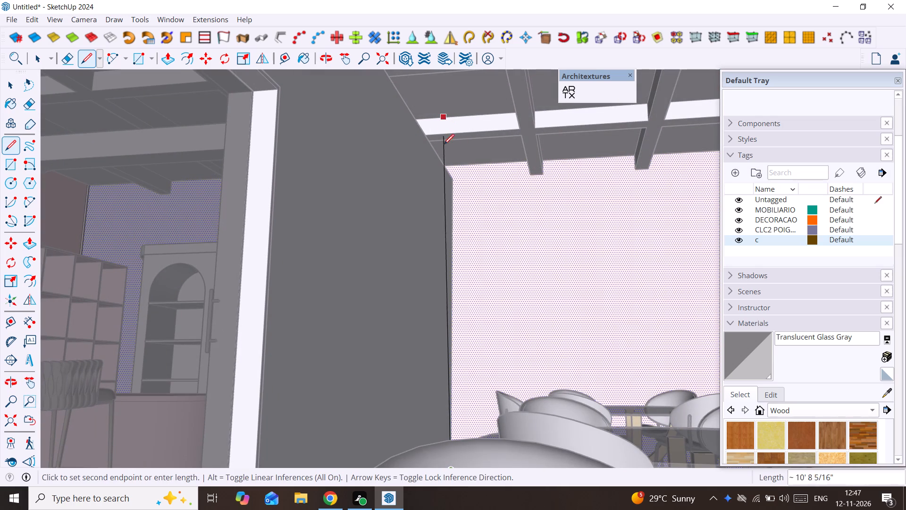
{"action": "left_click", "coordinate": [456, 168]}
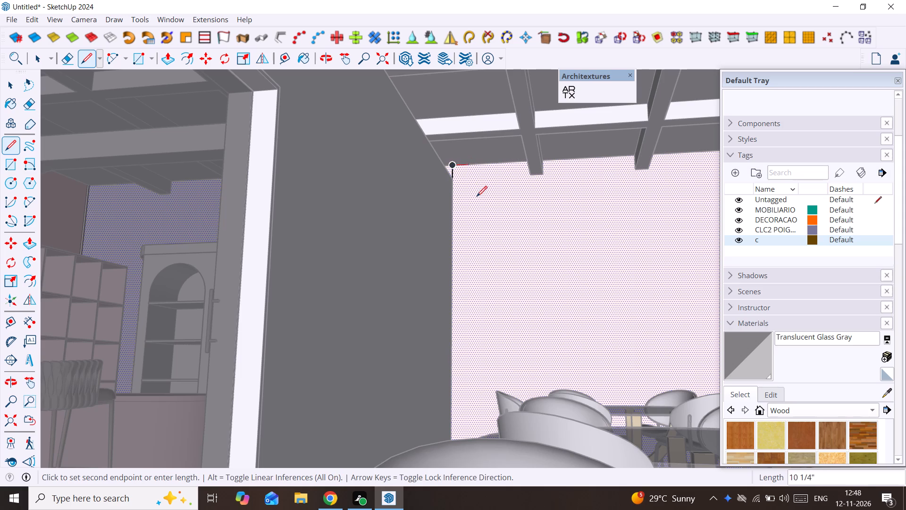
{"action": "key", "text": "space"}
{"action": "left_click", "coordinate": [487, 221]}
Leave and reopen the walls group, and check how far the back wall's face extends on both sides of the partition.
{"action": "scroll", "coordinate": [487, 221], "scroll_direction": "down", "scroll_amount": 14}
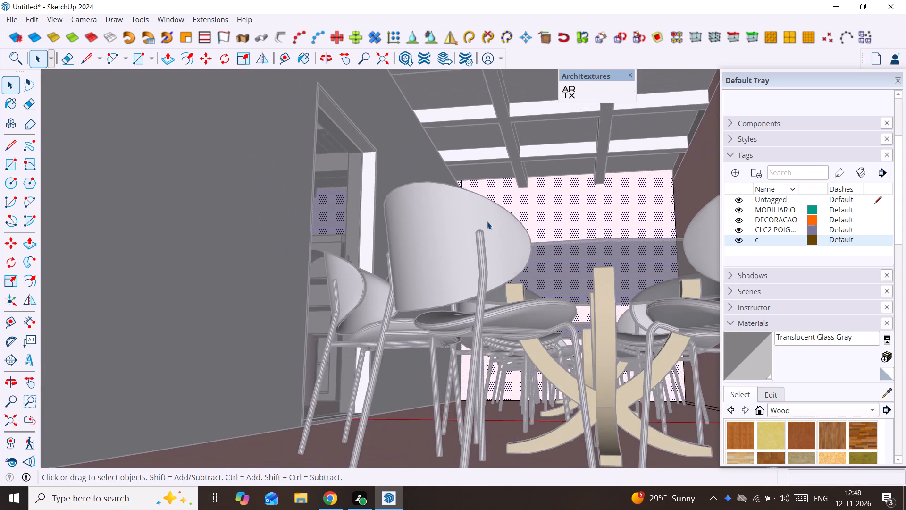
{"action": "scroll", "coordinate": [484, 216], "scroll_direction": "down", "scroll_amount": 9}
{"action": "middle_click_drag", "start_coordinate": [480, 206], "coordinate": [493, 300]}
{"action": "scroll", "coordinate": [493, 300], "scroll_direction": "down", "scroll_amount": 3}
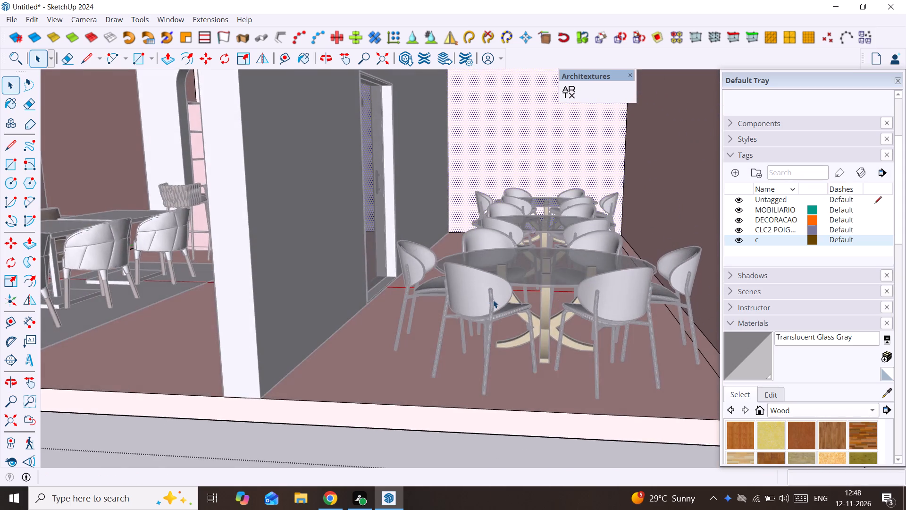
{"action": "scroll", "coordinate": [493, 300], "scroll_direction": "down", "scroll_amount": 12}
{"action": "left_click", "coordinate": [534, 415]}
{"action": "double_click", "coordinate": [502, 242]}
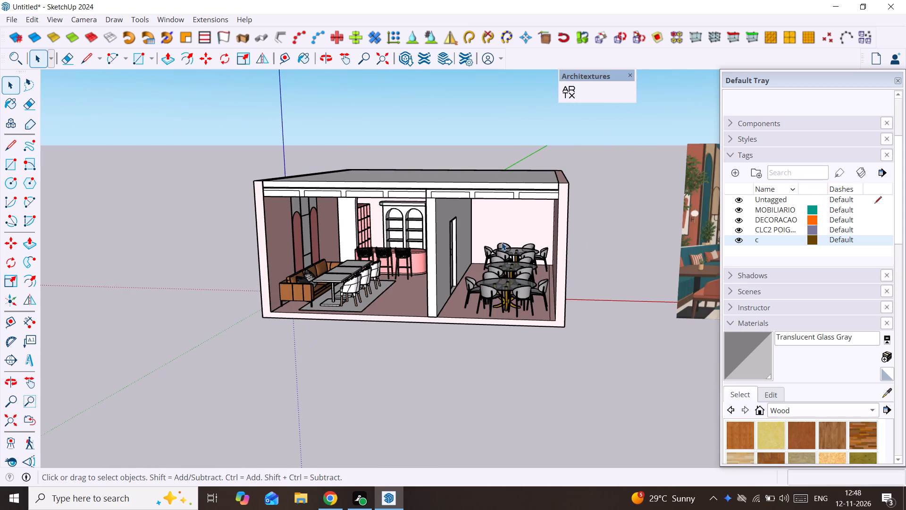
{"action": "left_click", "coordinate": [500, 224]}
{"action": "scroll", "coordinate": [500, 224], "scroll_direction": "up", "scroll_amount": 3}
{"action": "double_click", "coordinate": [499, 224]}
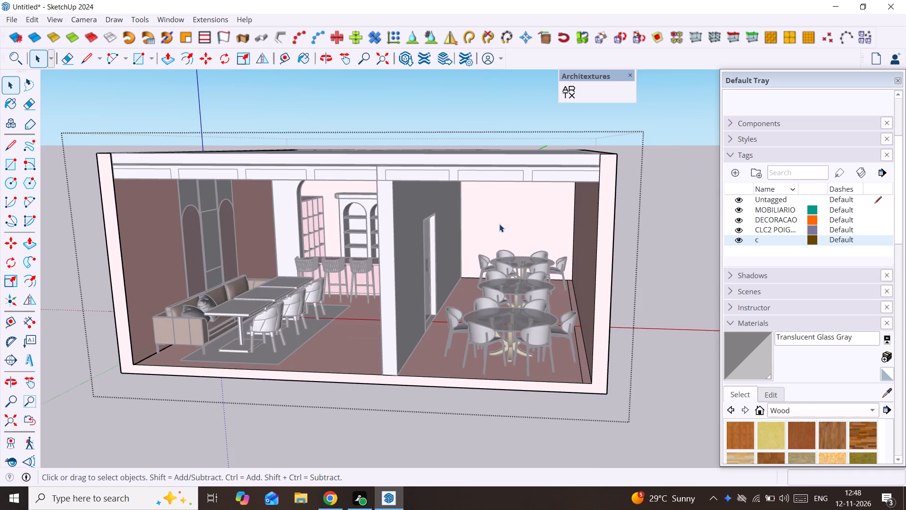
{"action": "left_click", "coordinate": [499, 224]}
{"action": "scroll", "coordinate": [499, 224], "scroll_direction": "up", "scroll_amount": 3}
{"action": "middle_click_drag", "start_coordinate": [498, 224], "coordinate": [563, 178]}
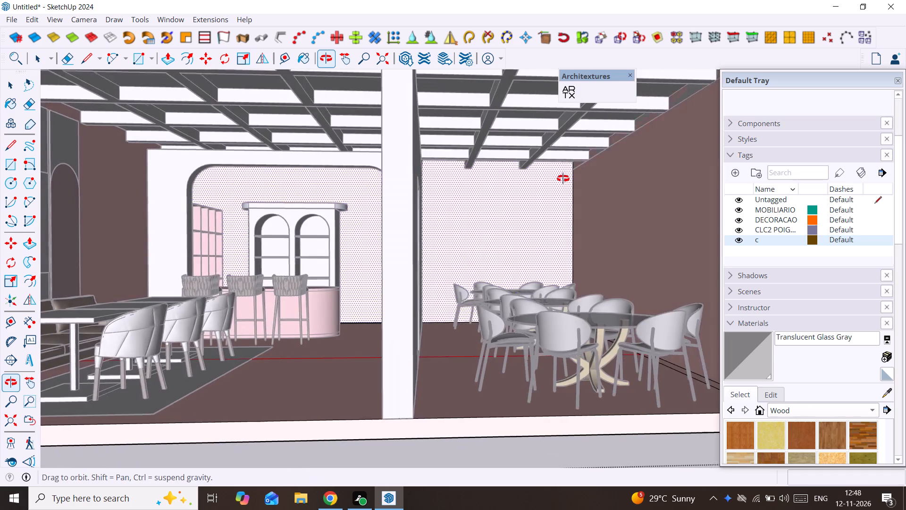
{"action": "middle_click_drag", "start_coordinate": [563, 178], "coordinate": [505, 182]}
{"action": "scroll", "coordinate": [481, 190], "scroll_direction": "up", "scroll_amount": 3}
{"action": "scroll", "coordinate": [447, 174], "scroll_direction": "up", "scroll_amount": 2}
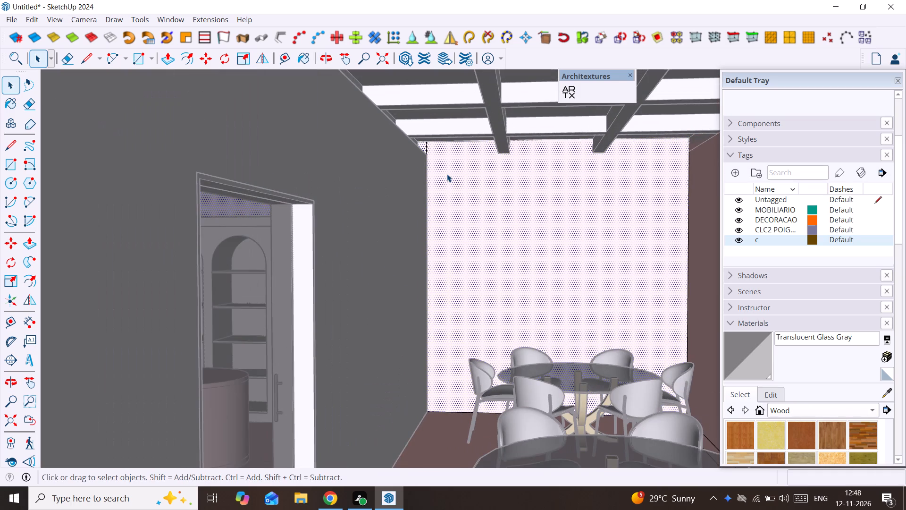
{"action": "scroll", "coordinate": [447, 174], "scroll_direction": "down", "scroll_amount": 11}
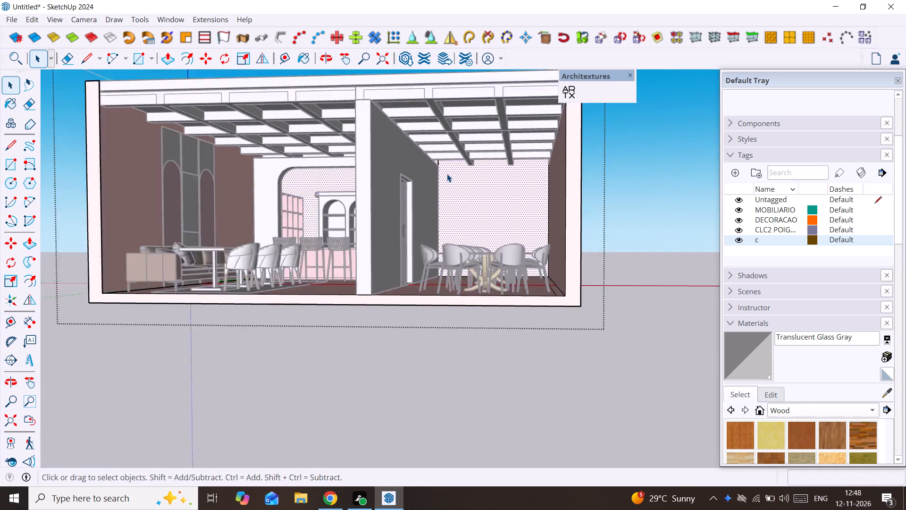
Reopen the walls group and push the side wall's narrow end strip at the outer back corner inward about 3' 2".
{"action": "middle_click_drag", "start_coordinate": [447, 174], "coordinate": [100, 392]}
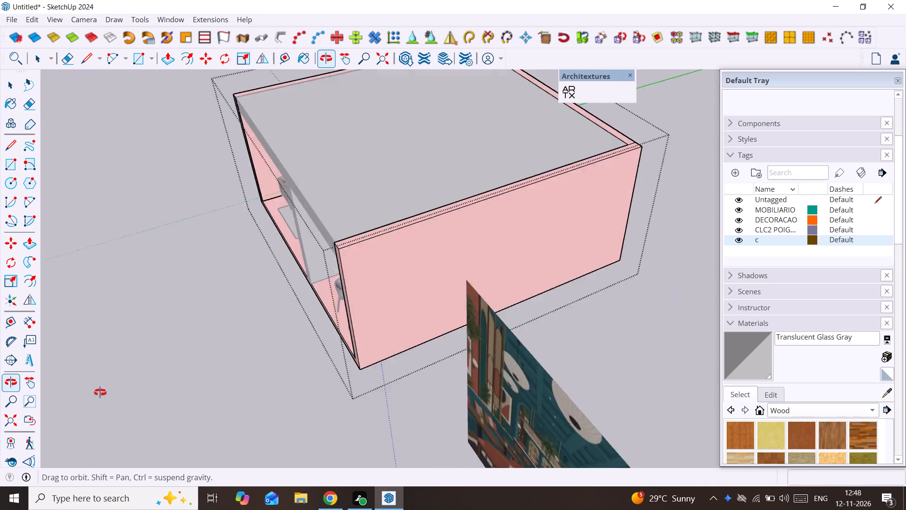
{"action": "middle_click_drag", "start_coordinate": [100, 392], "coordinate": [81, 401]}
{"action": "left_click", "coordinate": [699, 276]}
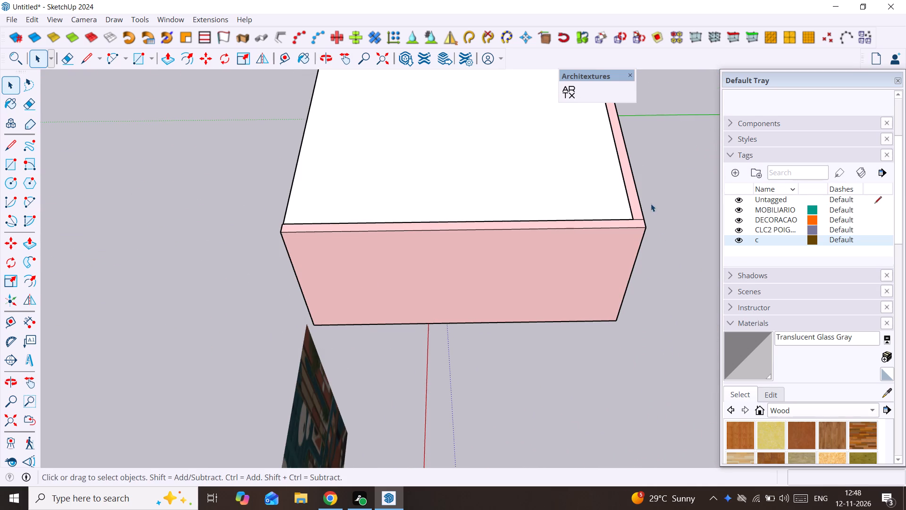
{"action": "left_click", "coordinate": [636, 204]}
{"action": "double_click", "coordinate": [624, 254]}
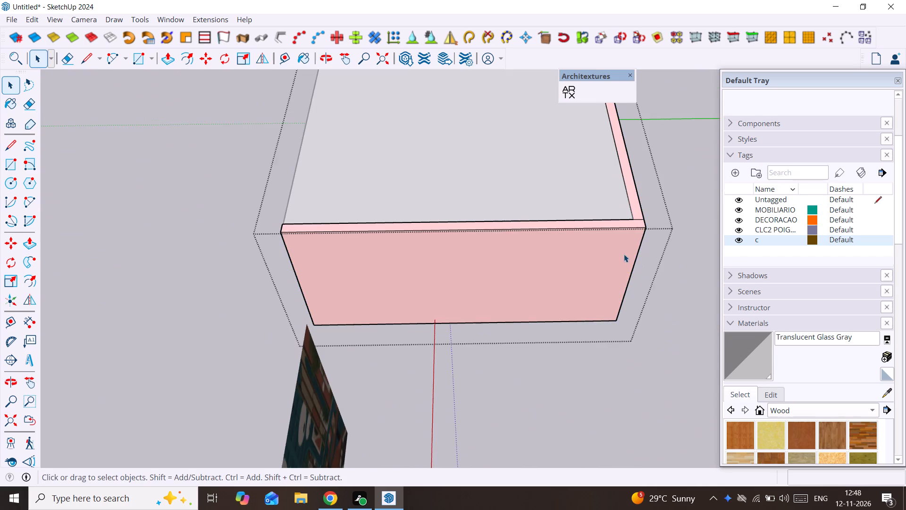
{"action": "scroll", "coordinate": [624, 253], "scroll_direction": "up", "scroll_amount": 3}
{"action": "middle_click_drag", "start_coordinate": [624, 252], "coordinate": [432, 233]}
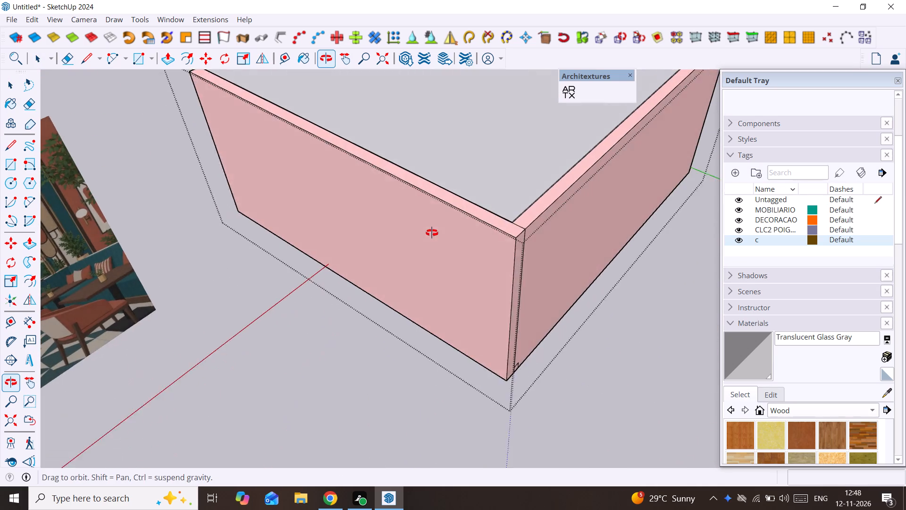
{"action": "middle_click_drag", "start_coordinate": [432, 233], "coordinate": [429, 232]}
{"action": "scroll", "coordinate": [496, 239], "scroll_direction": "up", "scroll_amount": 3}
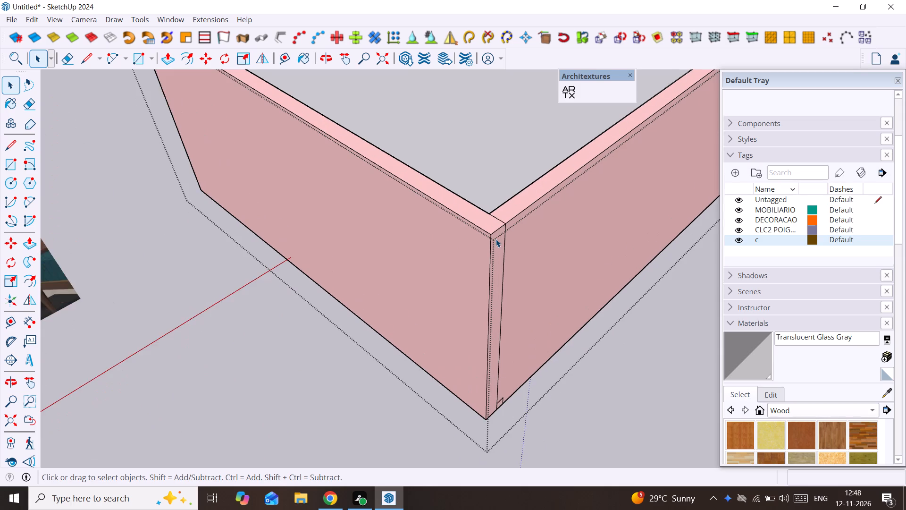
{"action": "scroll", "coordinate": [496, 239], "scroll_direction": "up", "scroll_amount": 3}
{"action": "middle_click_drag", "start_coordinate": [496, 239], "coordinate": [380, 239]}
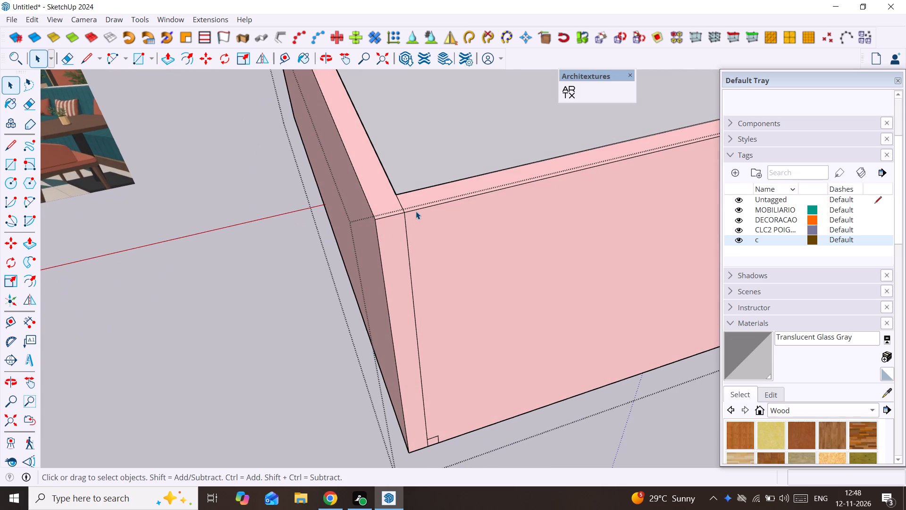
{"action": "scroll", "coordinate": [398, 222], "scroll_direction": "up", "scroll_amount": 3}
{"action": "left_click", "coordinate": [394, 223]}
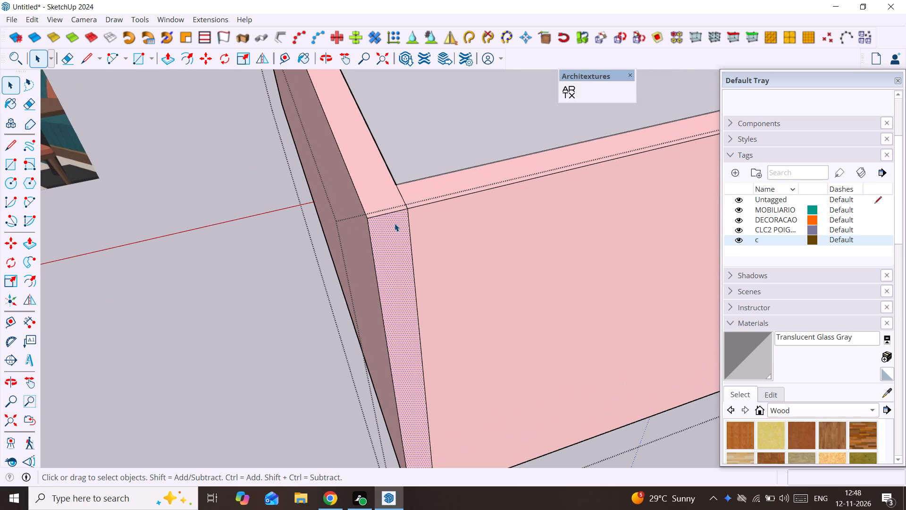
{"action": "key", "text": "p"}
{"action": "left_click", "coordinate": [394, 223]}
{"action": "left_click", "coordinate": [340, 139]}
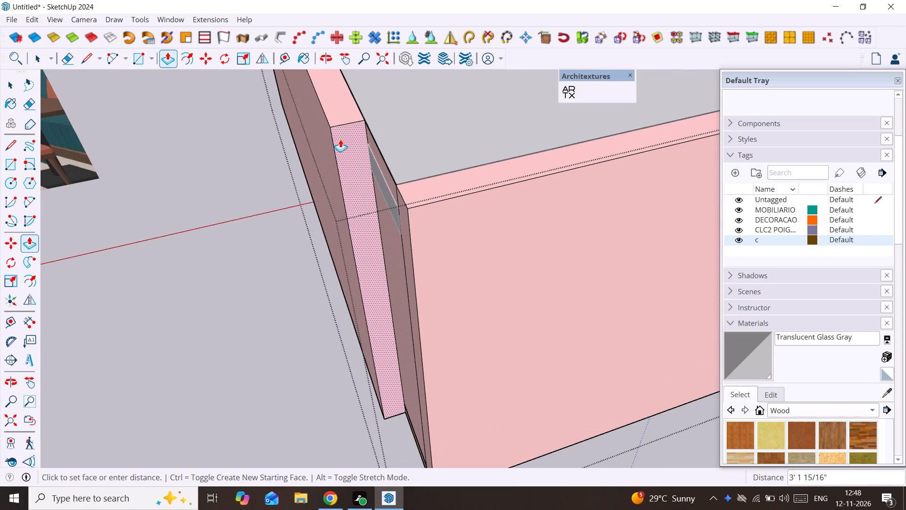
Push the back wall's narrow end strip away from the same corner by about 5' 1/2".
{"action": "middle_click_drag", "start_coordinate": [404, 159], "coordinate": [539, 100]}
{"action": "key", "text": "space"}
{"action": "left_click", "coordinate": [531, 154]}
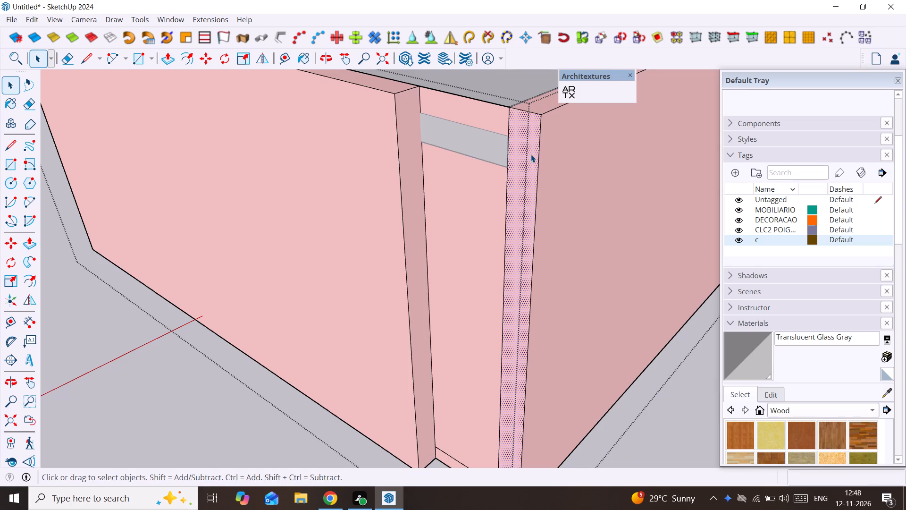
{"action": "key", "text": "p"}
{"action": "left_click", "coordinate": [530, 154]}
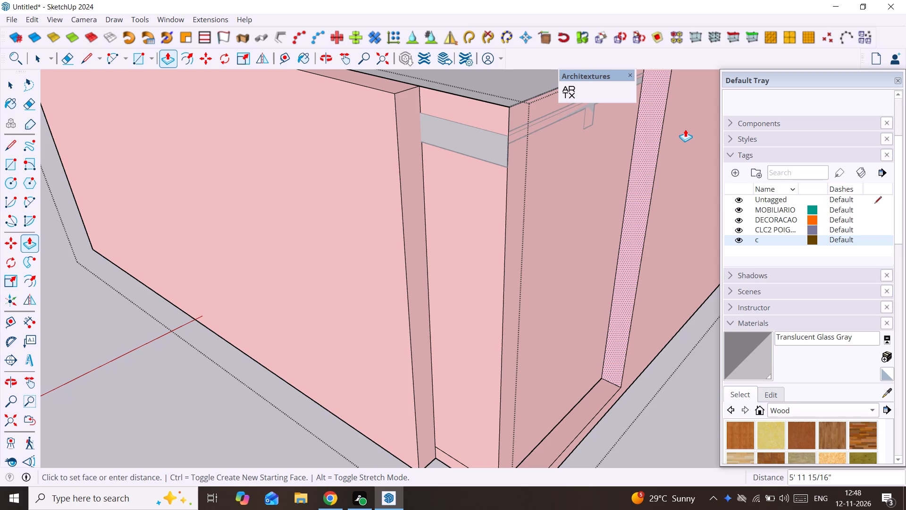
{"action": "key", "text": "space"}
{"action": "left_click", "coordinate": [519, 201]}
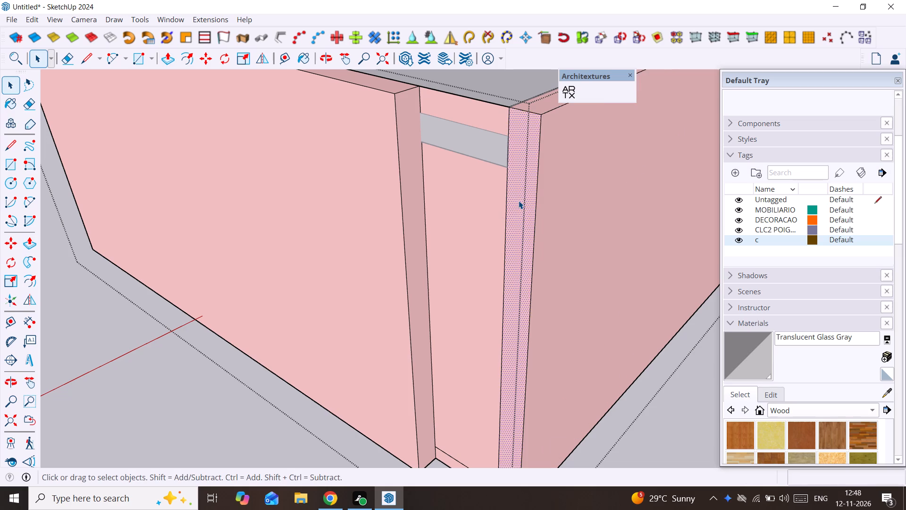
{"action": "key", "text": "p"}
{"action": "left_click", "coordinate": [519, 201]}
{"action": "left_click", "coordinate": [641, 153]}
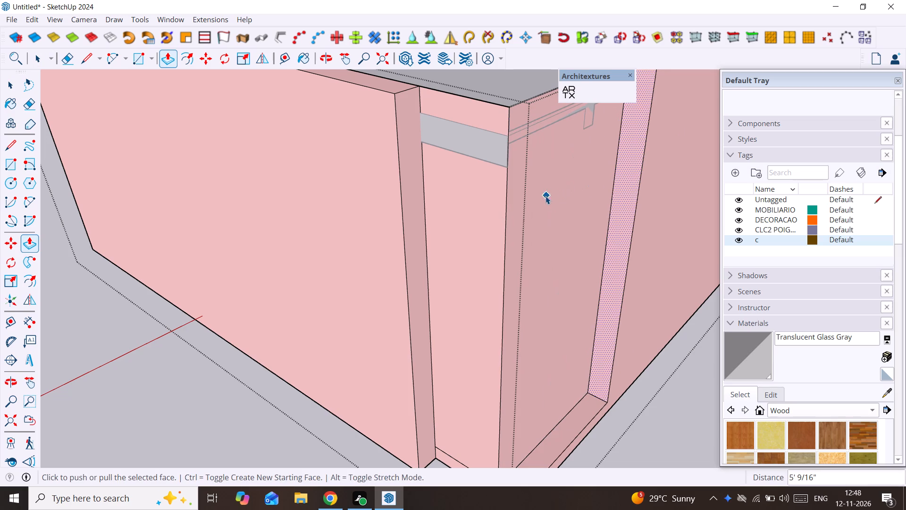
Delete the thin inner face left across the opening beside the back wall's pushed end.
{"action": "key", "text": "space"}
{"action": "left_click", "coordinate": [545, 195]}
{"action": "key", "text": "Delete"}
Measure the thickness of the back wall's exposed end at its top edge.
{"action": "scroll", "coordinate": [545, 195], "scroll_direction": "down", "scroll_amount": 4}
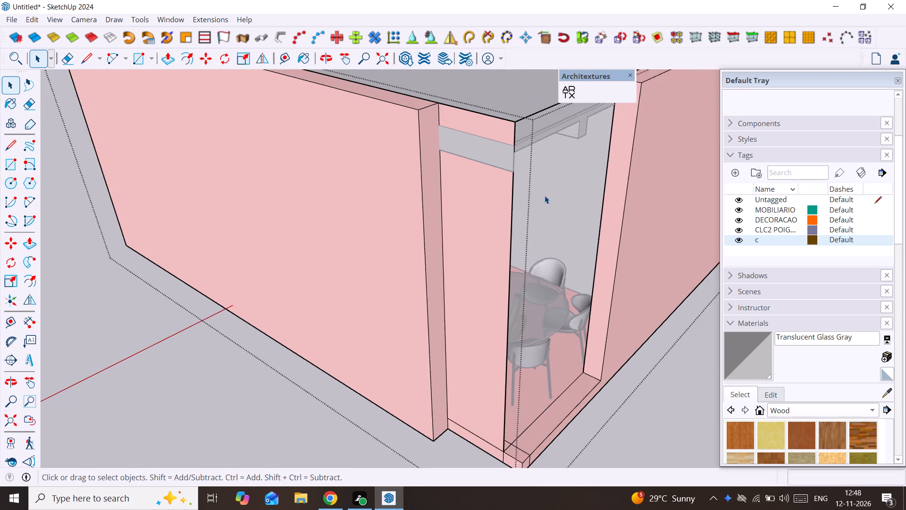
{"action": "scroll", "coordinate": [545, 195], "scroll_direction": "down", "scroll_amount": 5}
{"action": "middle_click_drag", "start_coordinate": [544, 195], "coordinate": [431, 203], "text": "shift"}
{"action": "middle_click_drag", "start_coordinate": [430, 203], "coordinate": [595, 194]}
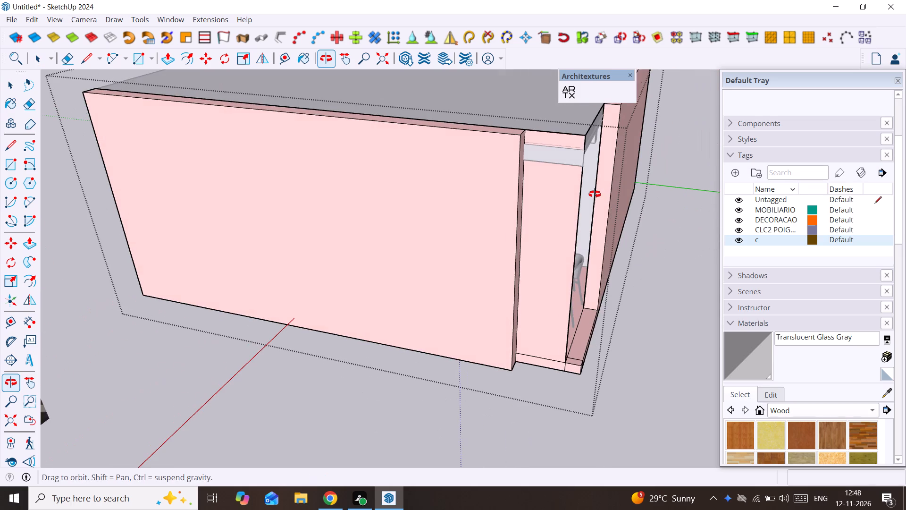
{"action": "middle_click_drag", "start_coordinate": [595, 194], "coordinate": [556, 272]}
{"action": "scroll", "coordinate": [578, 230], "scroll_direction": "up", "scroll_amount": 4}
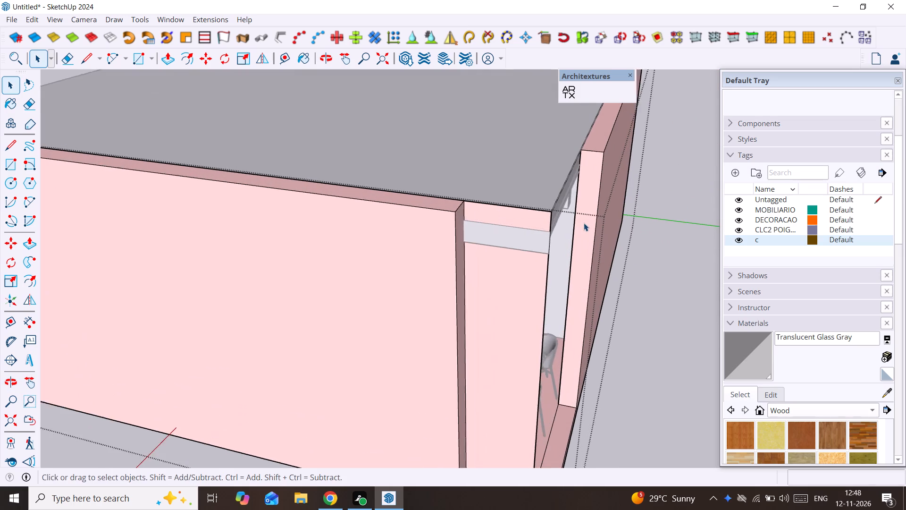
{"action": "scroll", "coordinate": [584, 223], "scroll_direction": "up", "scroll_amount": 3}
{"action": "left_click", "coordinate": [584, 223]}
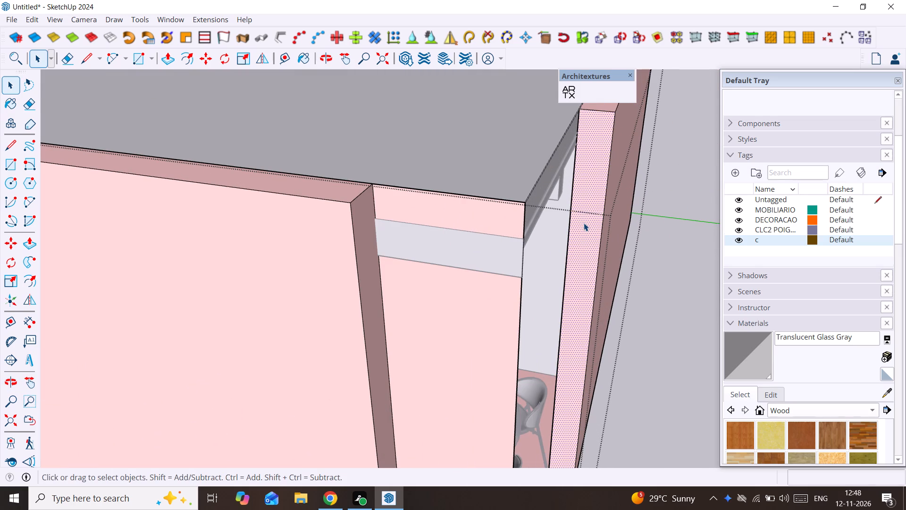
{"action": "middle_click_drag", "start_coordinate": [581, 222], "coordinate": [560, 258]}
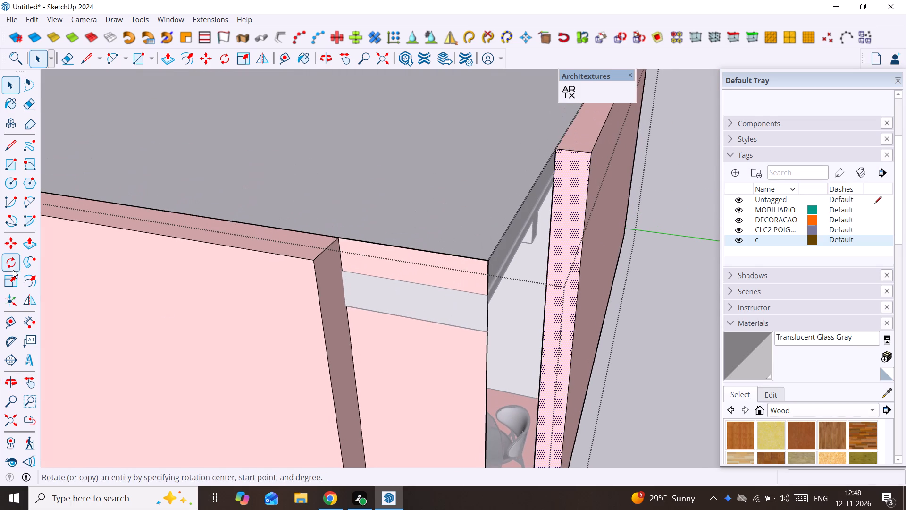
{"action": "left_click", "coordinate": [31, 328]}
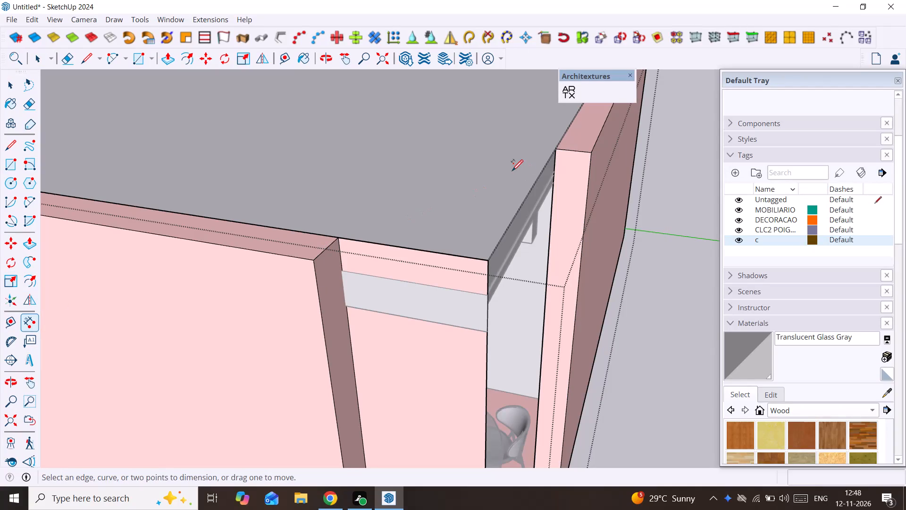
{"action": "left_click", "coordinate": [560, 148]}
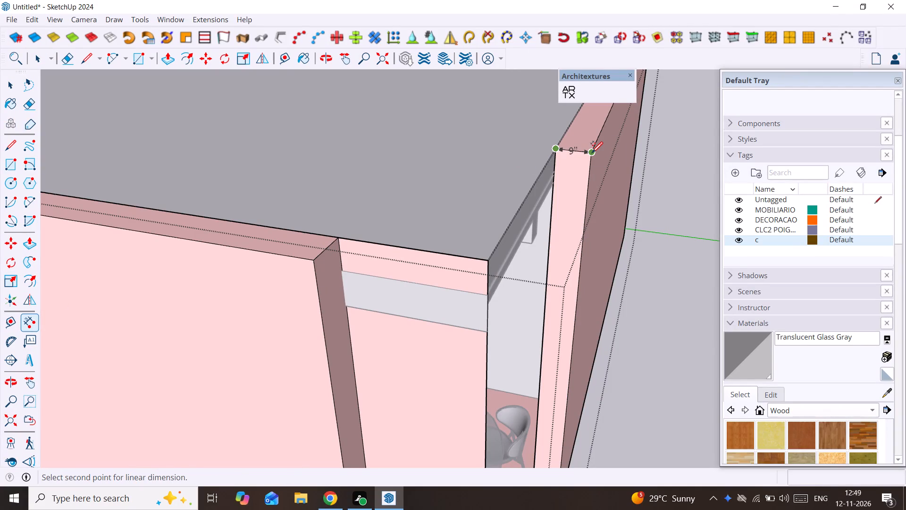
{"action": "key", "text": "space"}
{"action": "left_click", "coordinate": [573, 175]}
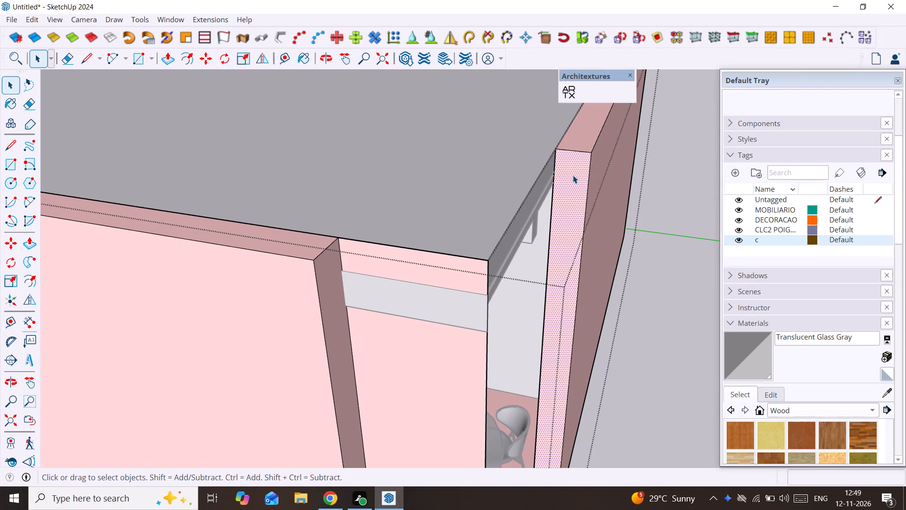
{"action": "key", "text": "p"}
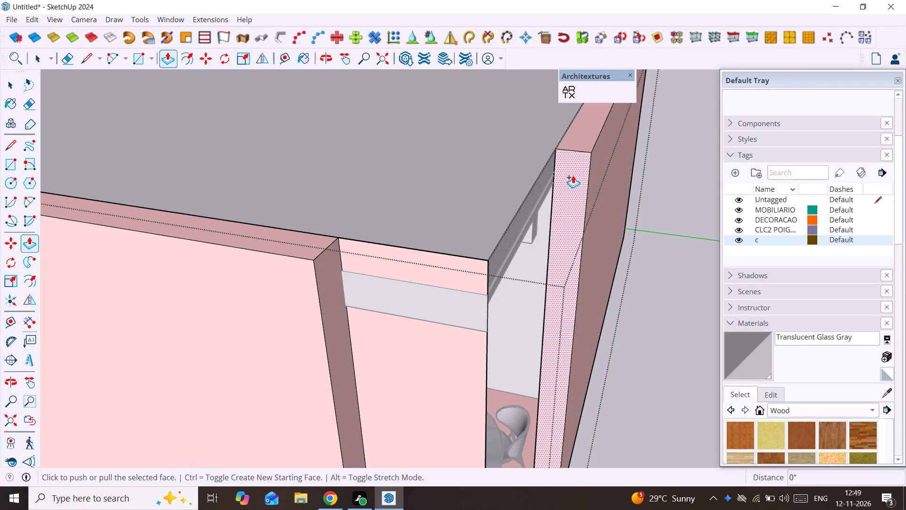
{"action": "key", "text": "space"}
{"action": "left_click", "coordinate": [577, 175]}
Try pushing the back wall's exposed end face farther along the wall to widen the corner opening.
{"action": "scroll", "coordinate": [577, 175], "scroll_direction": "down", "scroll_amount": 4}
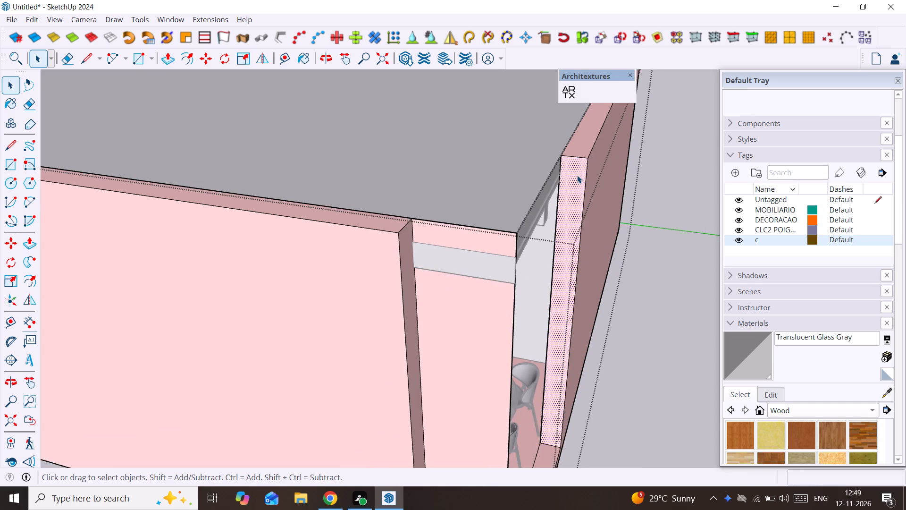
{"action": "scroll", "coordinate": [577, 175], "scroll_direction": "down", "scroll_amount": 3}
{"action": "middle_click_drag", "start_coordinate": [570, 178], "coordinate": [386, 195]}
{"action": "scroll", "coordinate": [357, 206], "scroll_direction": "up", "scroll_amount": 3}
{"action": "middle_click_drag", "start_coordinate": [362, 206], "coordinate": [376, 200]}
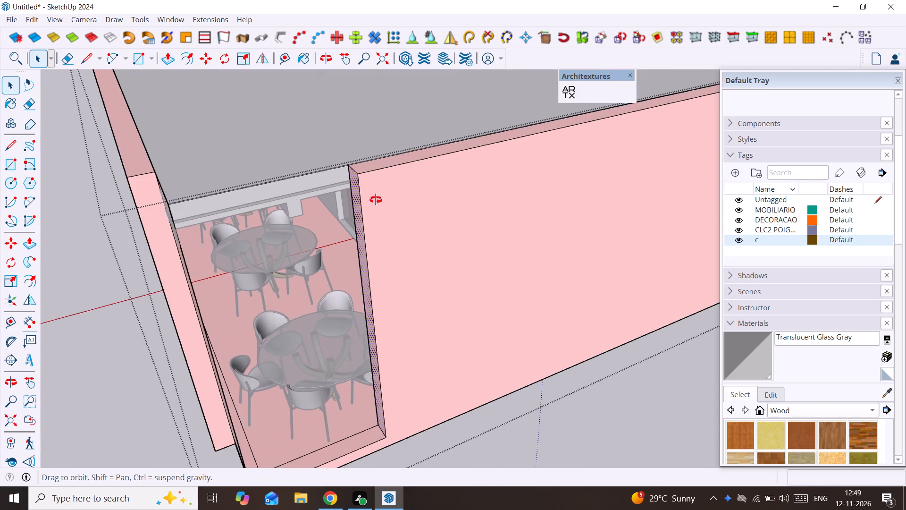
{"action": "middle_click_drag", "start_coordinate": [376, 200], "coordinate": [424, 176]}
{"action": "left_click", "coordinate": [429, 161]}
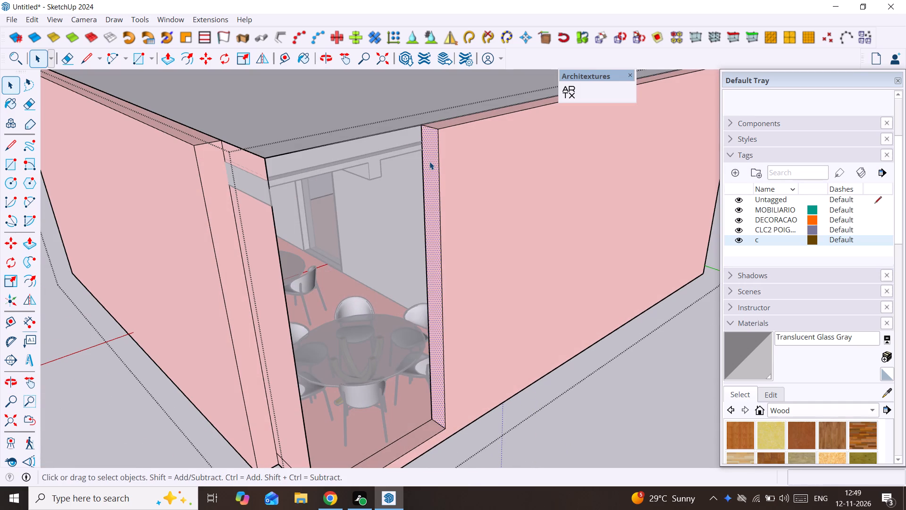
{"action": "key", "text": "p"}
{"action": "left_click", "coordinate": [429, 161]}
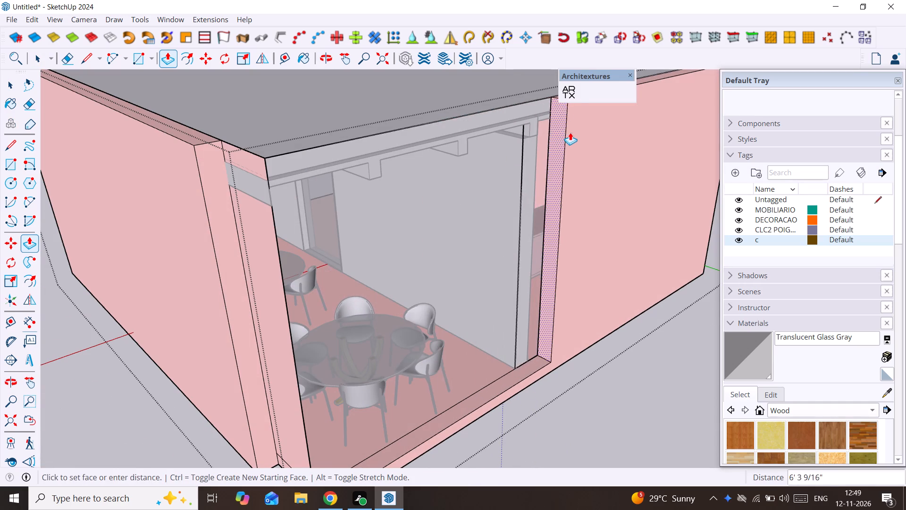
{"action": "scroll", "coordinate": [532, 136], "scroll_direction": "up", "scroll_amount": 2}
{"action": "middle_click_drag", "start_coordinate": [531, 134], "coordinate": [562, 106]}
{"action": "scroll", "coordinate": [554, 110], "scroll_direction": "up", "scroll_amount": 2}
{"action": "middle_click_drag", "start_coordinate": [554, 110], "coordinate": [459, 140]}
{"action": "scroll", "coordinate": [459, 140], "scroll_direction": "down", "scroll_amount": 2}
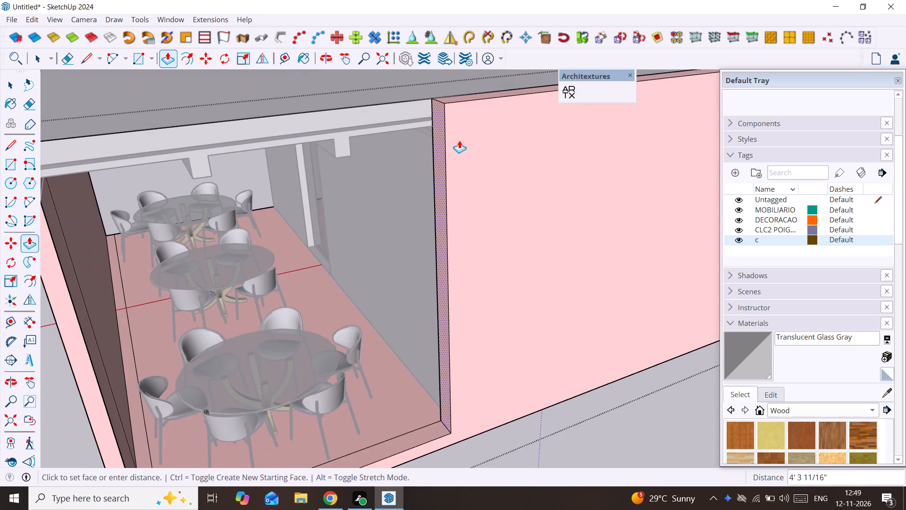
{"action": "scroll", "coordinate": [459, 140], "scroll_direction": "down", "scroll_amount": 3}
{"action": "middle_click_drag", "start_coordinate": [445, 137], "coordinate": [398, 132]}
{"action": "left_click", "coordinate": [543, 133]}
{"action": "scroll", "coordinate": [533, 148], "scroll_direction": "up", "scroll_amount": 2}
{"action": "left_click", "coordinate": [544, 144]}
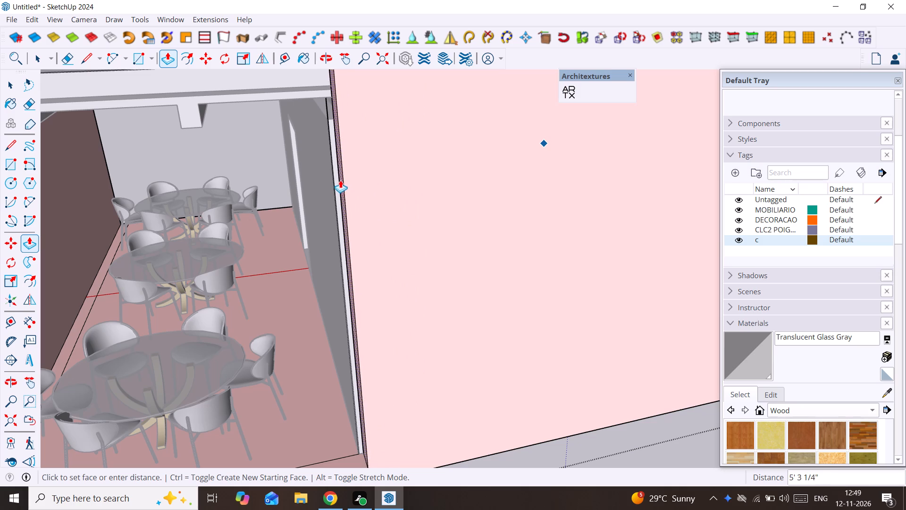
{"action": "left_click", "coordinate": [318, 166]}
Pull the back wall's end face about 9' 8" out to the building's corner, closing the opening.
{"action": "middle_click_drag", "start_coordinate": [327, 159], "coordinate": [406, 134]}
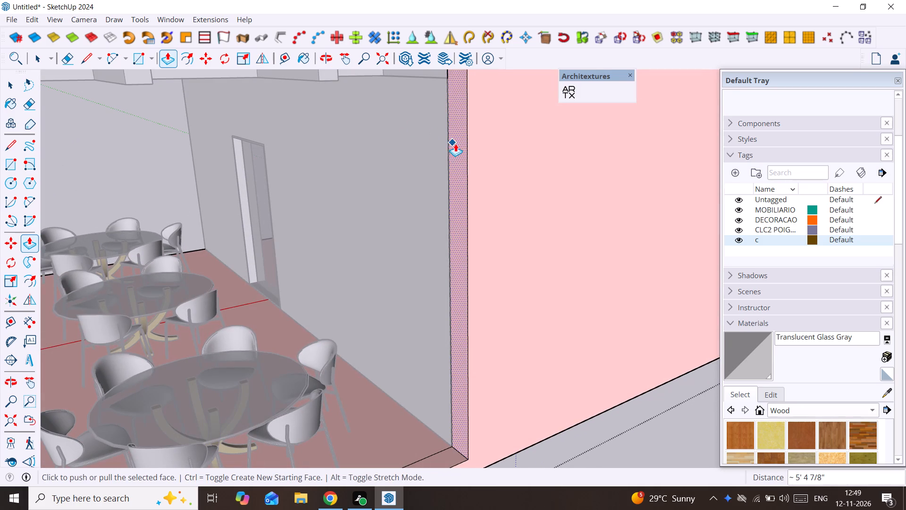
{"action": "left_click", "coordinate": [457, 144]}
{"action": "scroll", "coordinate": [395, 208], "scroll_direction": "down", "scroll_amount": 16}
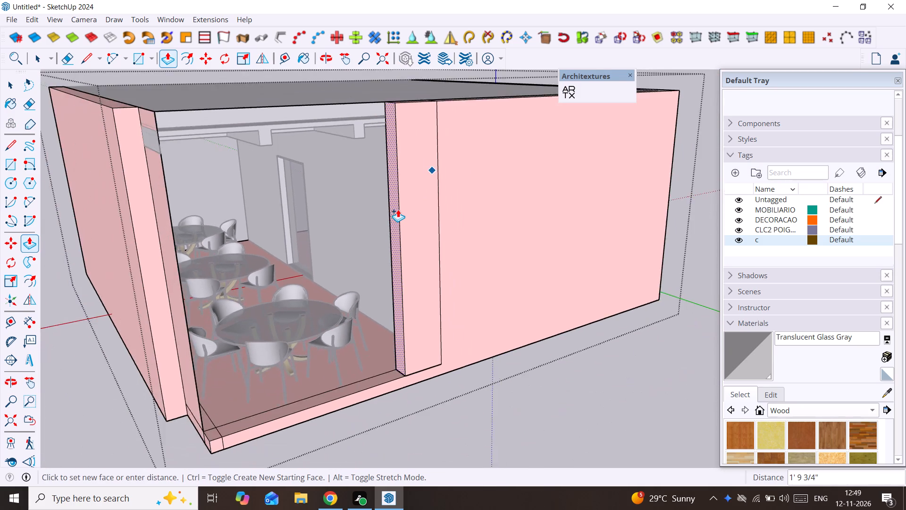
{"action": "scroll", "coordinate": [398, 209], "scroll_direction": "down", "scroll_amount": 8}
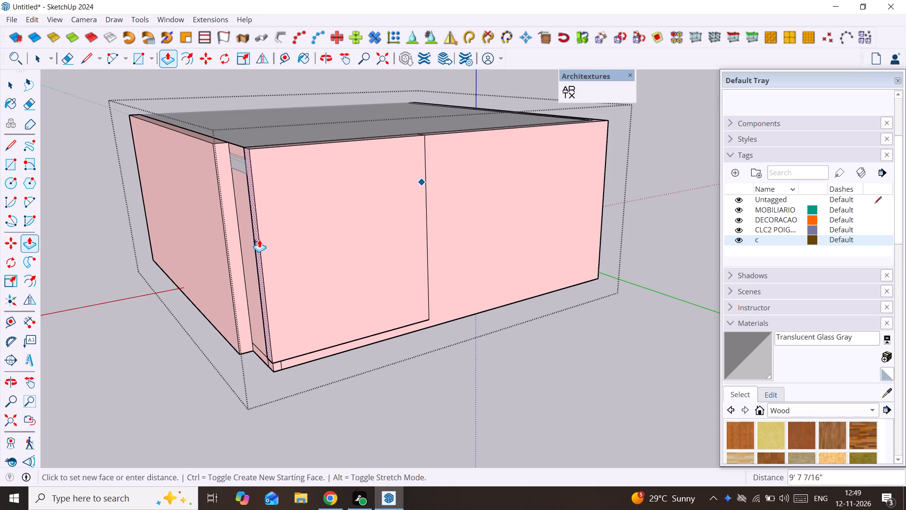
{"action": "left_click", "coordinate": [273, 369]}
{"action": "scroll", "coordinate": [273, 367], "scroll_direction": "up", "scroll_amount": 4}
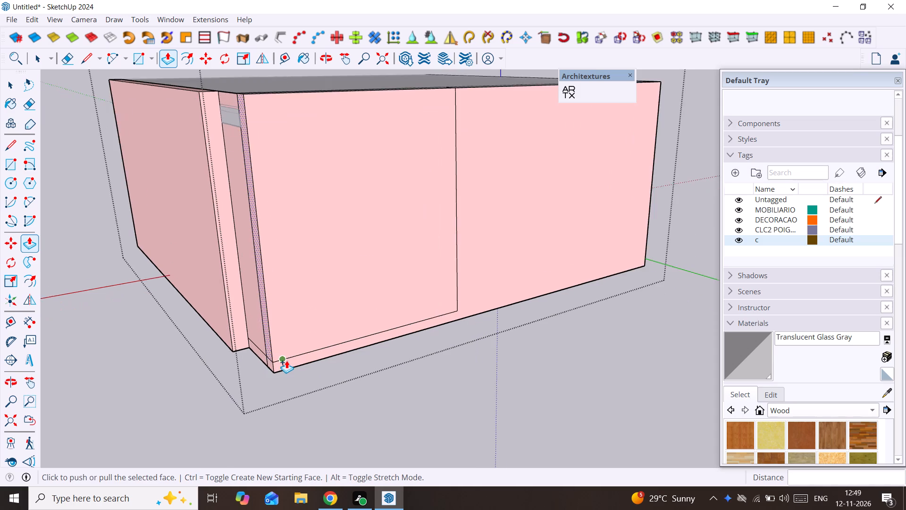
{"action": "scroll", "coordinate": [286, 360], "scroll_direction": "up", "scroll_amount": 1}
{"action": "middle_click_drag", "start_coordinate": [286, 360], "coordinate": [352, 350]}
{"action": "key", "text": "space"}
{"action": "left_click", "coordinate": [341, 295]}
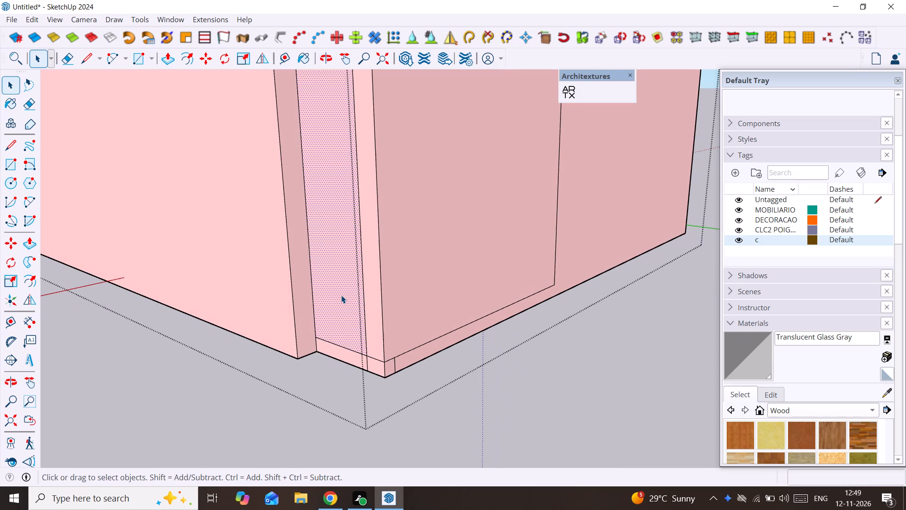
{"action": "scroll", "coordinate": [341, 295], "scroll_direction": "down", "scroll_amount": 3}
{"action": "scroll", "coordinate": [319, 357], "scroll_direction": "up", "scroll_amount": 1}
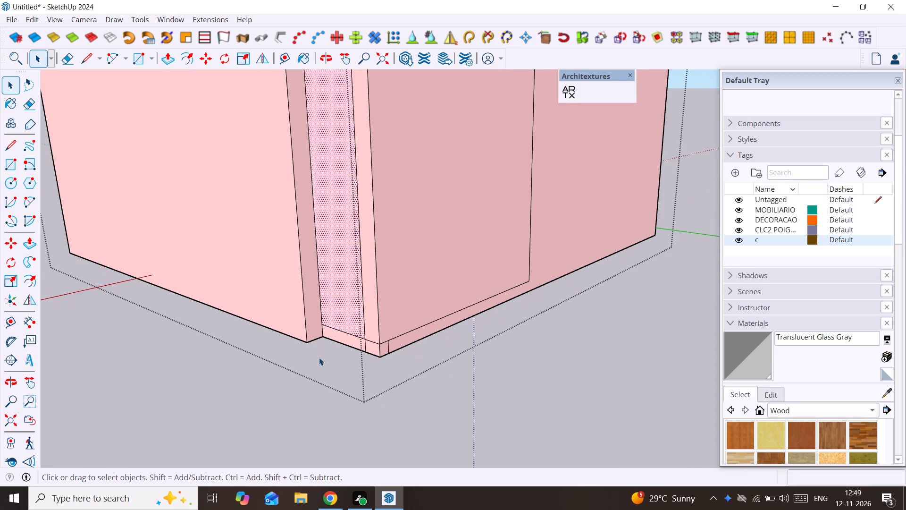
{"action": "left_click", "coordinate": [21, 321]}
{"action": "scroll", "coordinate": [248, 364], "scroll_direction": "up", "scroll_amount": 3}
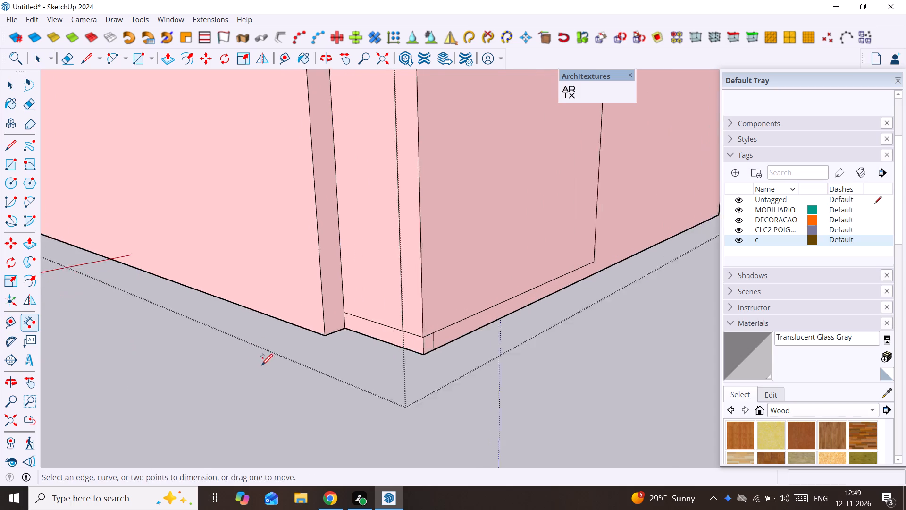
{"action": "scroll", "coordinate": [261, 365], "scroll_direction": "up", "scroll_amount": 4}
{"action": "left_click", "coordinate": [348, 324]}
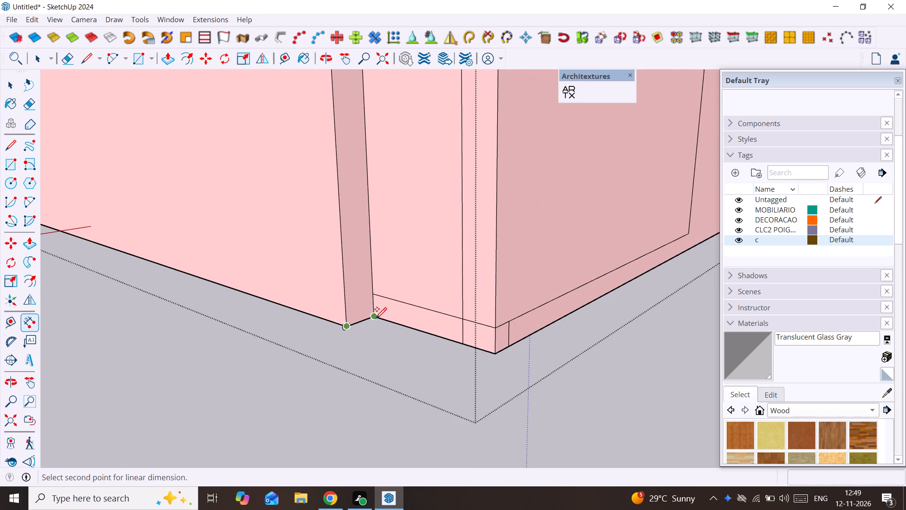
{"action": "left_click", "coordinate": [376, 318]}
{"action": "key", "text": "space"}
Delete the narrow recessed outer face beside the building's back corner, opening the wall there.
{"action": "left_click", "coordinate": [403, 268]}
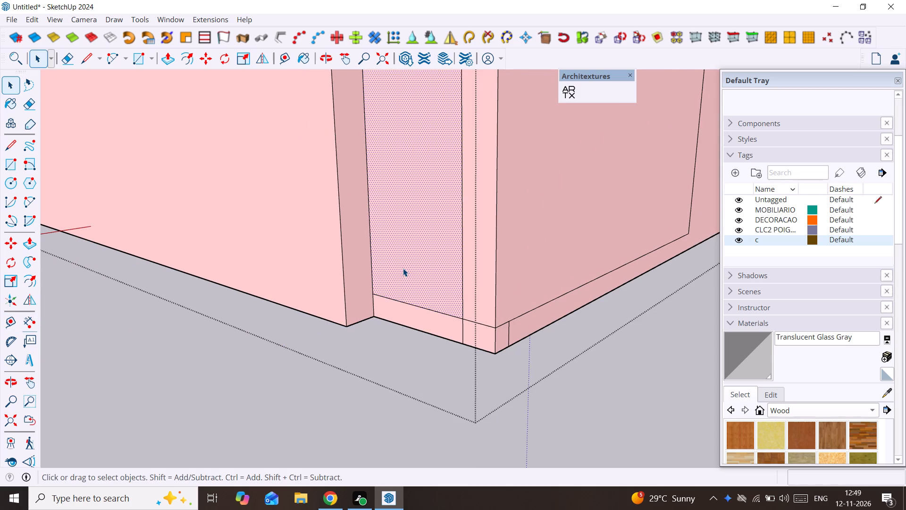
{"action": "key", "text": "Delete"}
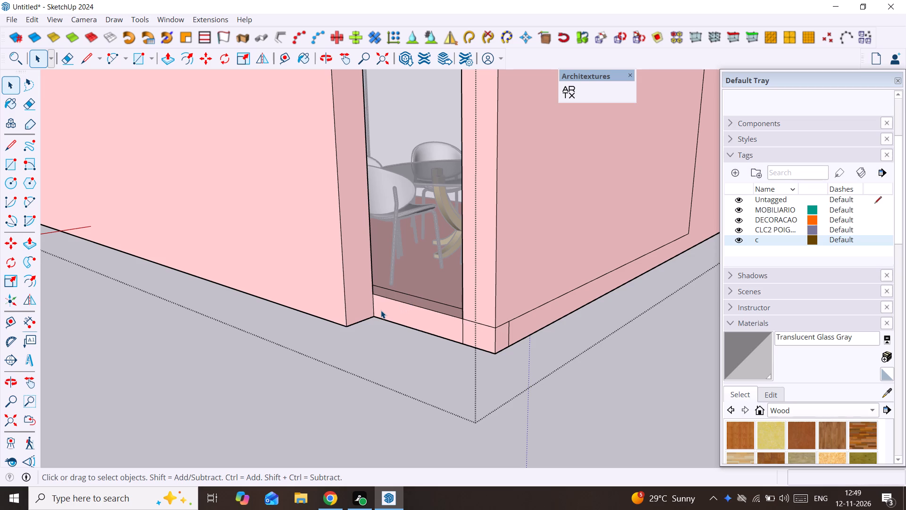
Pull the wall's exposed end face about 3' 2" across the opening until it is flush with the adjoining outer wall.
{"action": "left_click", "coordinate": [351, 311]}
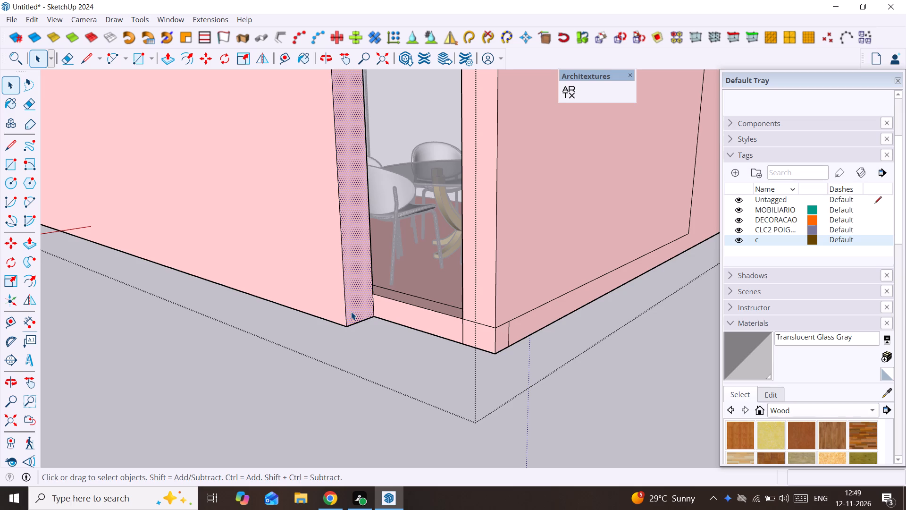
{"action": "key", "text": "p"}
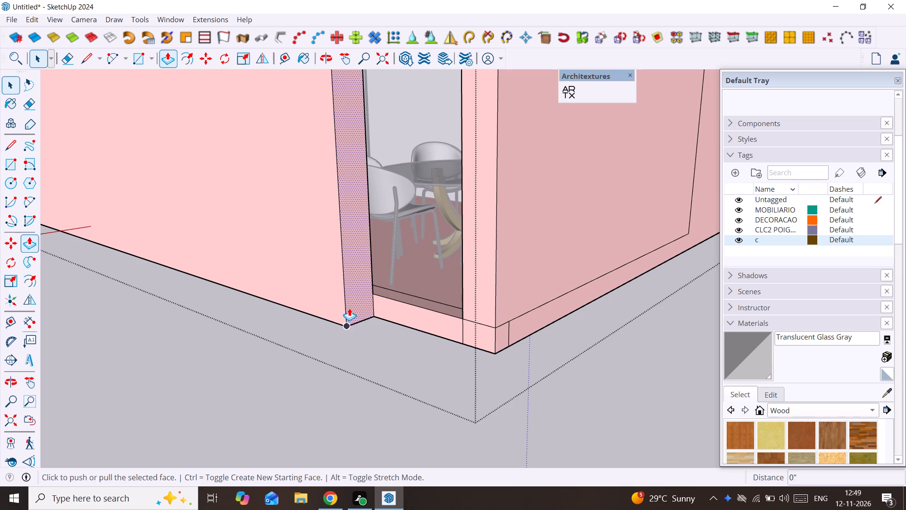
{"action": "left_click", "coordinate": [349, 308]}
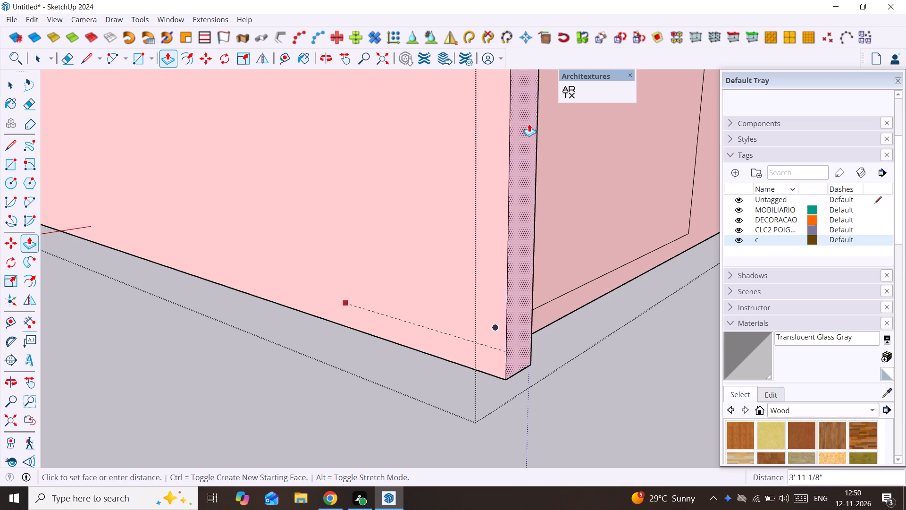
{"action": "middle_click_drag", "start_coordinate": [549, 204], "coordinate": [151, 234]}
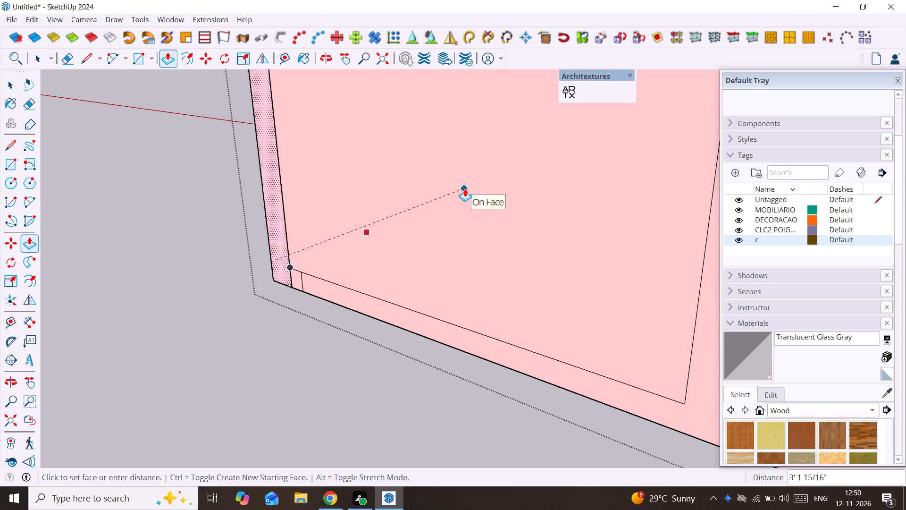
{"action": "left_click", "coordinate": [465, 188]}
Erase the short leftover vertical edges at the base of the outer wall's closed corner.
{"action": "key", "text": "space"}
{"action": "scroll", "coordinate": [266, 326], "scroll_direction": "up", "scroll_amount": 3}
{"action": "middle_click_drag", "start_coordinate": [265, 285], "coordinate": [380, 273]}
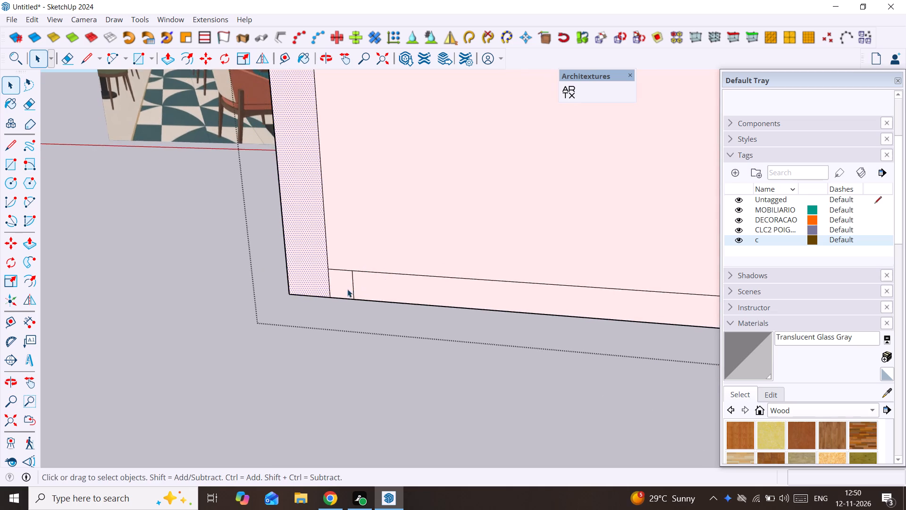
{"action": "scroll", "coordinate": [347, 289], "scroll_direction": "up", "scroll_amount": 3}
{"action": "key", "text": "e"}
{"action": "left_click_drag", "start_coordinate": [317, 281], "coordinate": [370, 281]}
{"action": "scroll", "coordinate": [334, 285], "scroll_direction": "down", "scroll_amount": 9}
{"action": "middle_click_drag", "start_coordinate": [221, 288], "coordinate": [409, 289]}
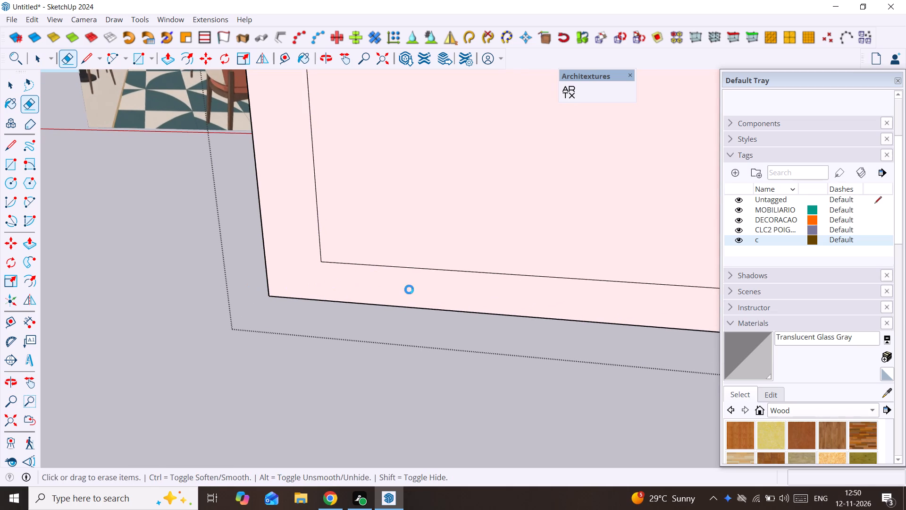
{"action": "middle_click_drag", "start_coordinate": [409, 289], "coordinate": [539, 283]}
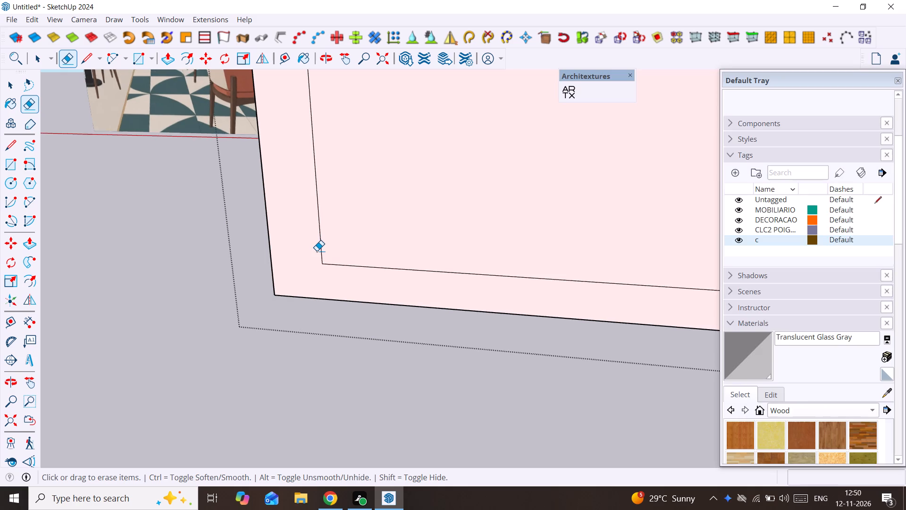
Select the back wall face of the round-table dining area and import Kit Kat Speckle, Stack from Architextures.
{"action": "scroll", "coordinate": [317, 251], "scroll_direction": "down", "scroll_amount": 20}
{"action": "scroll", "coordinate": [317, 251], "scroll_direction": "down", "scroll_amount": 8}
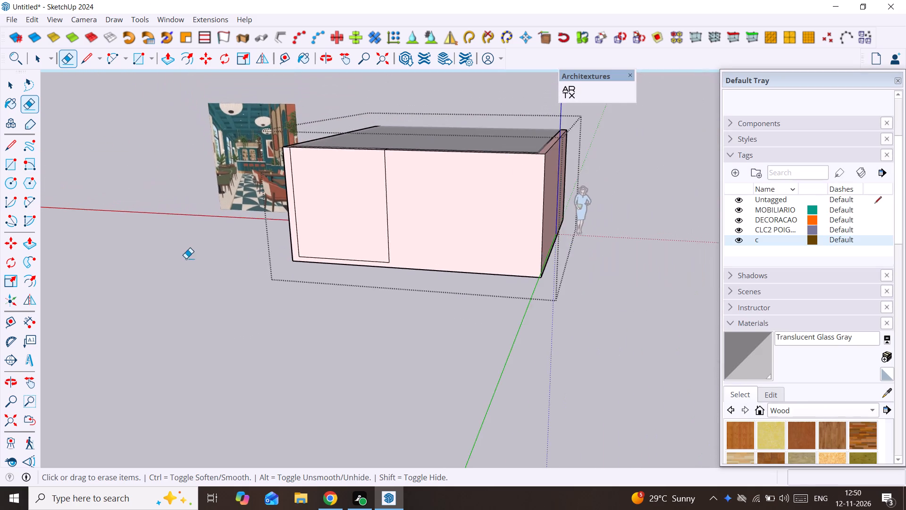
{"action": "middle_click_drag", "start_coordinate": [185, 259], "coordinate": [856, 266]}
{"action": "middle_click_drag", "start_coordinate": [285, 259], "coordinate": [438, 256]}
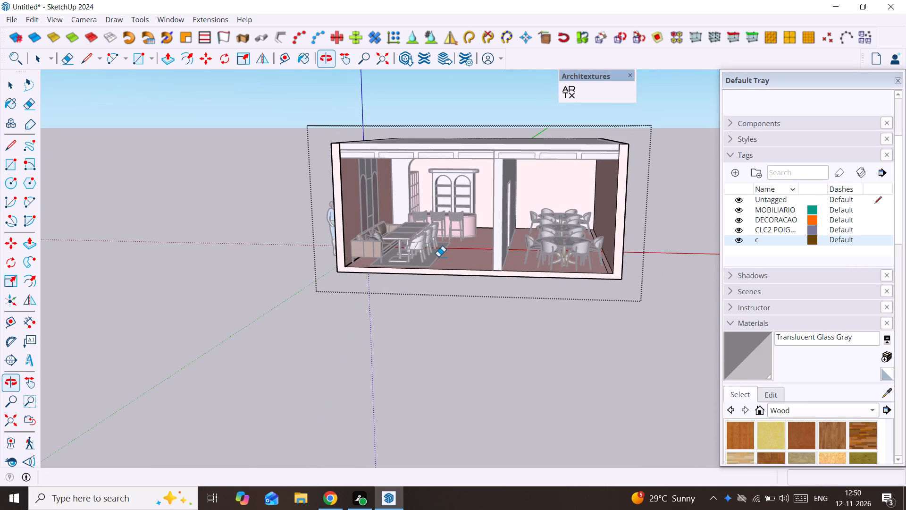
{"action": "key", "text": "space"}
{"action": "left_click", "coordinate": [556, 194]}
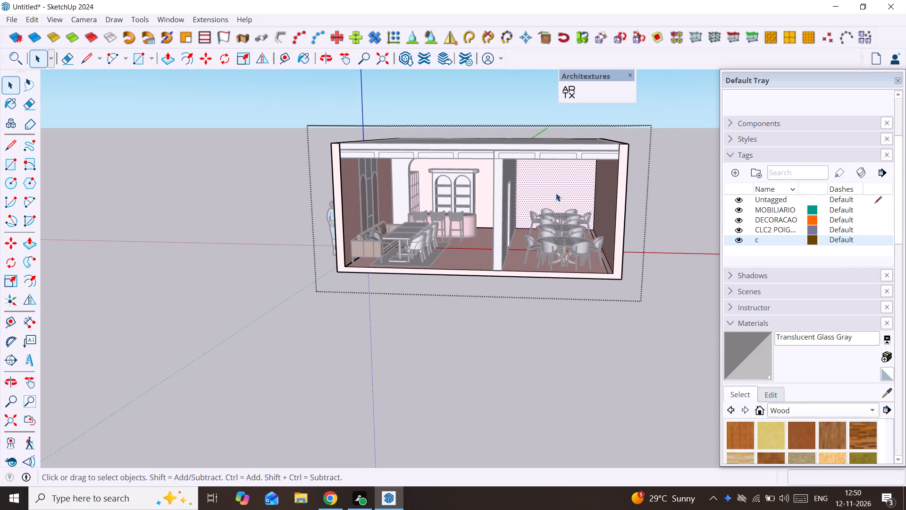
{"action": "scroll", "coordinate": [556, 193], "scroll_direction": "up", "scroll_amount": 5}
{"action": "middle_click_drag", "start_coordinate": [555, 194], "coordinate": [554, 198], "text": "shift"}
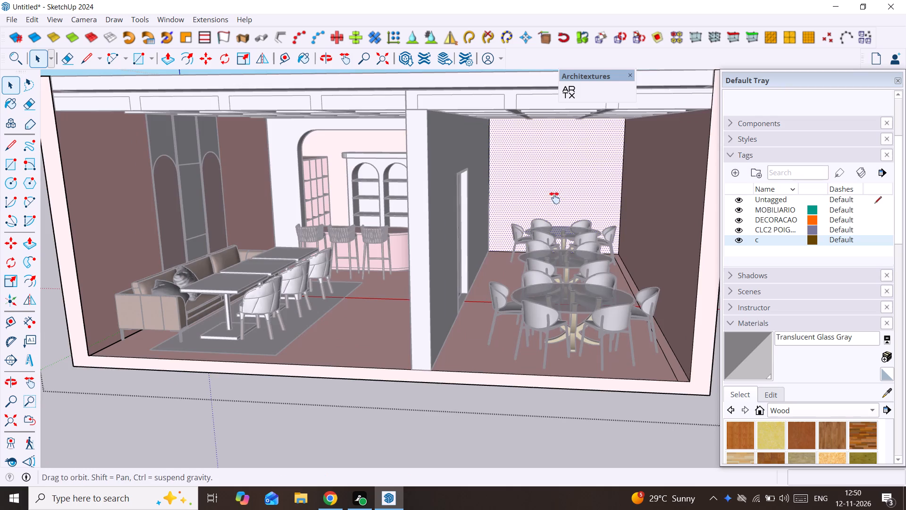
{"action": "middle_click_drag", "start_coordinate": [554, 198], "coordinate": [537, 191], "text": "shift"}
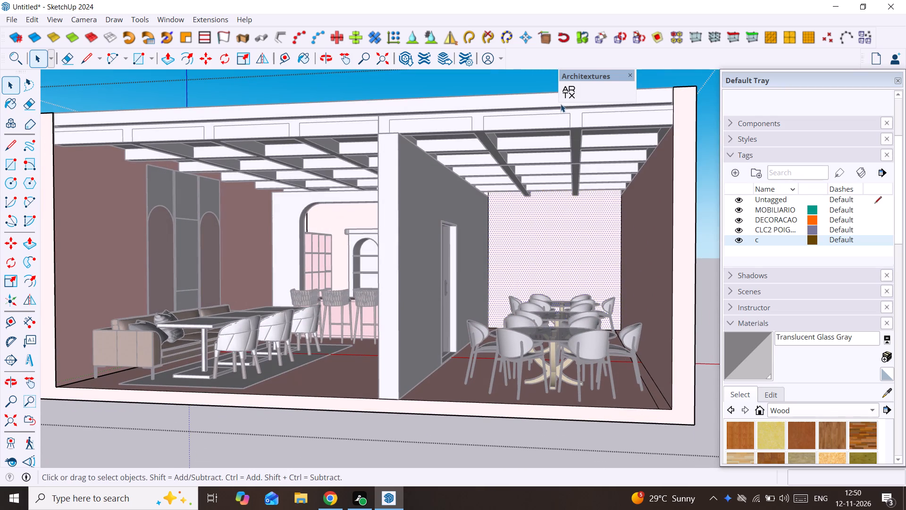
{"action": "left_click", "coordinate": [563, 92]}
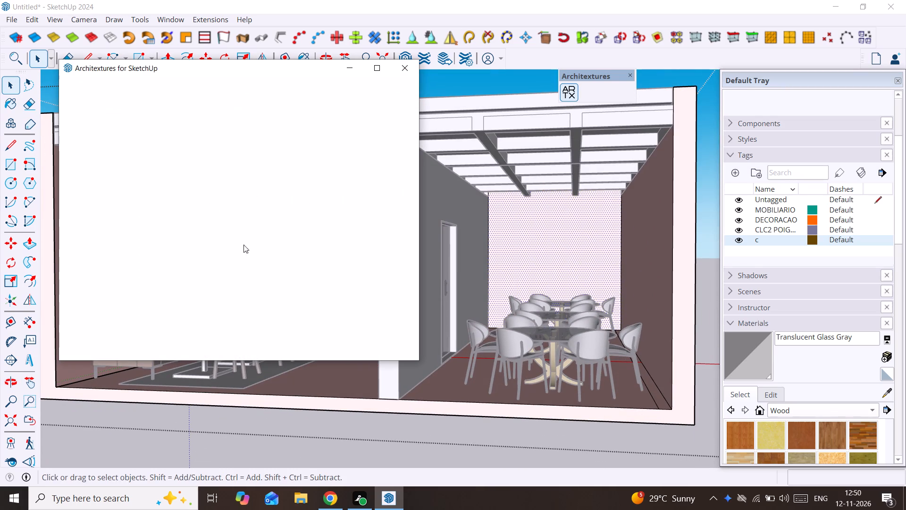
{"action": "scroll", "coordinate": [156, 279], "scroll_direction": "down", "scroll_amount": 8}
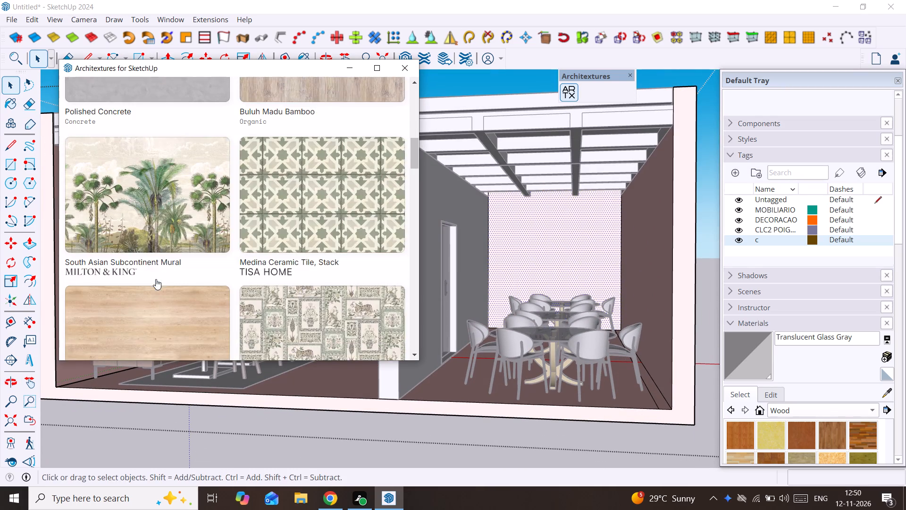
{"action": "scroll", "coordinate": [156, 279], "scroll_direction": "down", "scroll_amount": 5}
{"action": "left_click", "coordinate": [168, 229]}
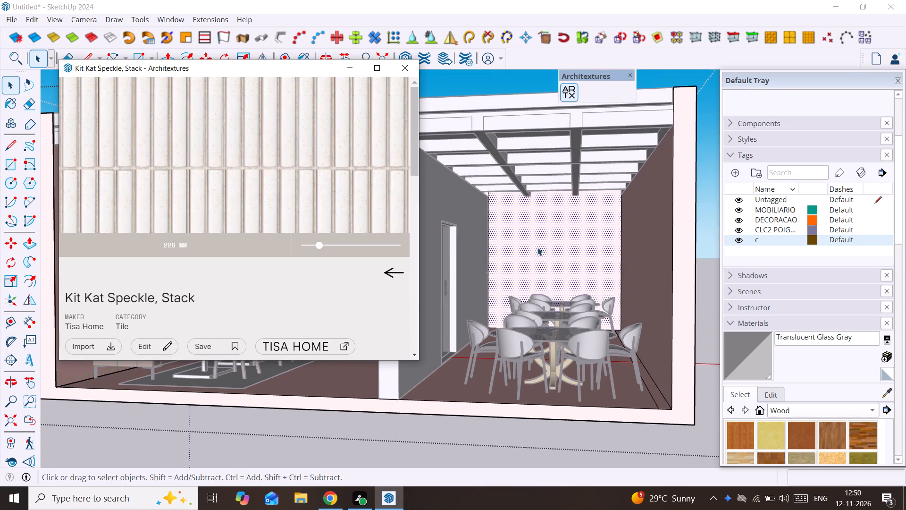
{"action": "left_click", "coordinate": [116, 345]}
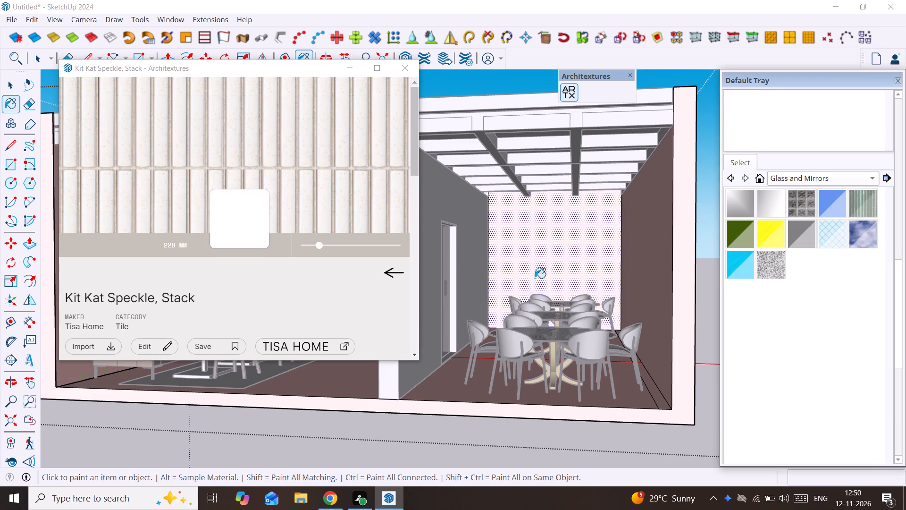
Paint the round-table dining area's back wall with the Kit Kat Speckle, Stack tile.
{"action": "left_click", "coordinate": [548, 261]}
{"action": "scroll", "coordinate": [548, 261], "scroll_direction": "up", "scroll_amount": 8}
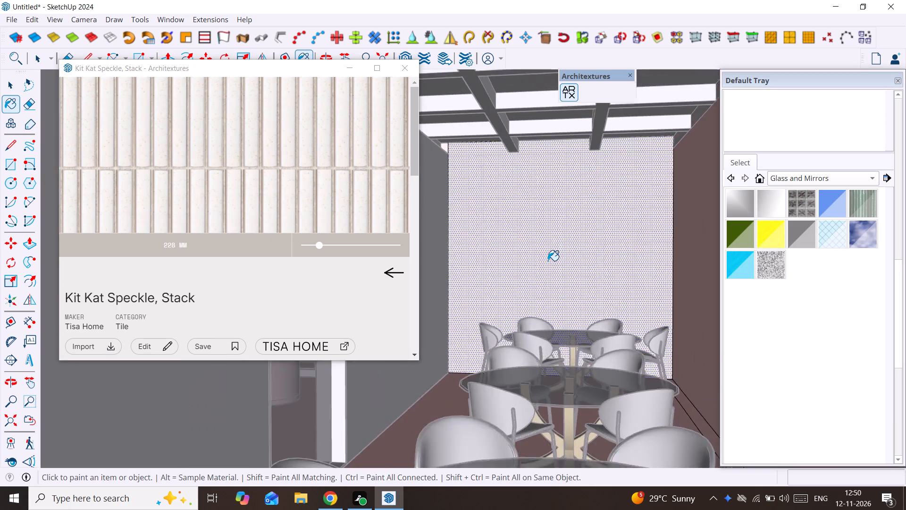
{"action": "scroll", "coordinate": [548, 261], "scroll_direction": "up", "scroll_amount": 4}
{"action": "scroll", "coordinate": [548, 261], "scroll_direction": "down", "scroll_amount": 9}
Open the back wall's texture for positioning and align its origin pin with the wall's lower corner beside the partition.
{"action": "key", "text": "space"}
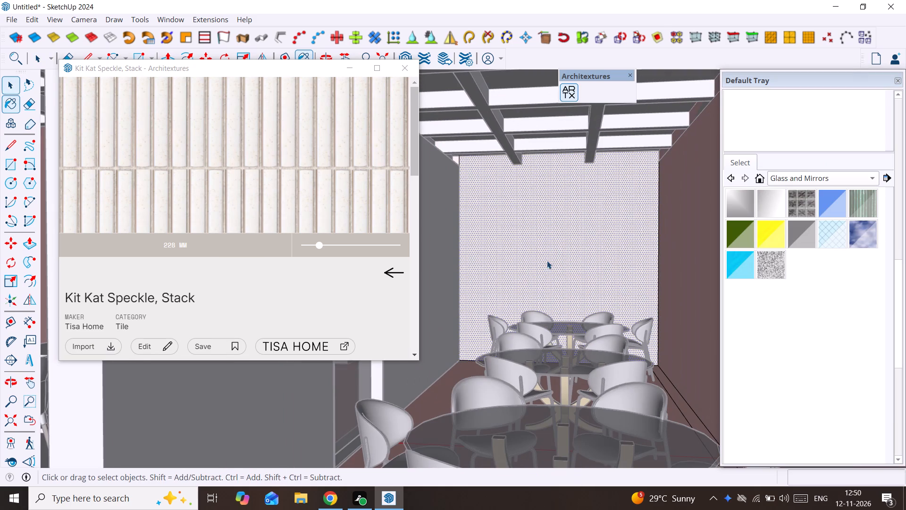
{"action": "right_click", "coordinate": [547, 261]}
{"action": "left_click", "coordinate": [594, 176]}
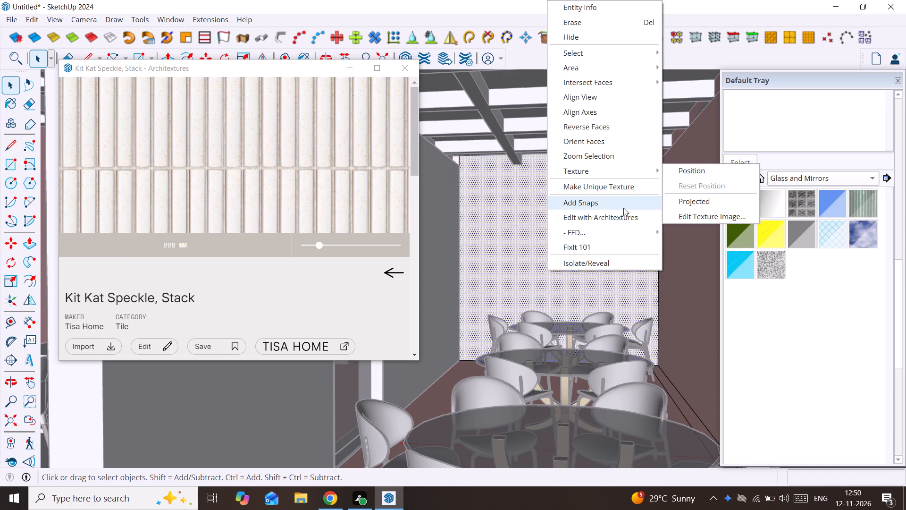
{"action": "left_click", "coordinate": [694, 167]}
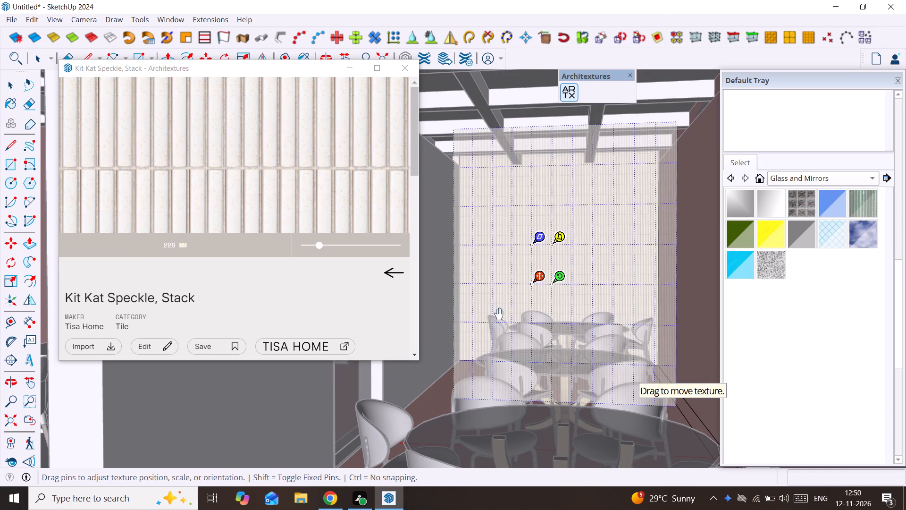
{"action": "scroll", "coordinate": [499, 314], "scroll_direction": "up", "scroll_amount": 2}
{"action": "middle_click_drag", "start_coordinate": [499, 314], "coordinate": [549, 293], "text": "shift"}
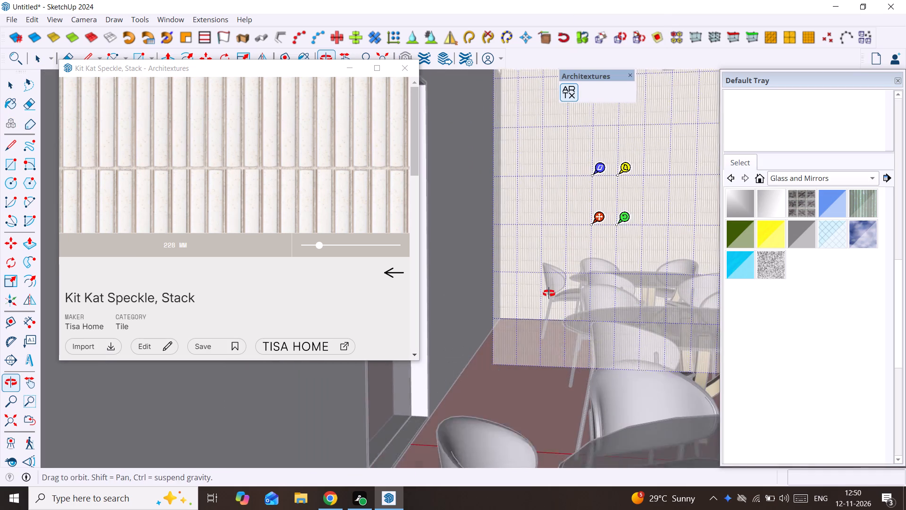
{"action": "middle_click_drag", "start_coordinate": [549, 293], "coordinate": [549, 294], "text": "shift"}
{"action": "left_click_drag", "start_coordinate": [601, 217], "coordinate": [527, 294]}
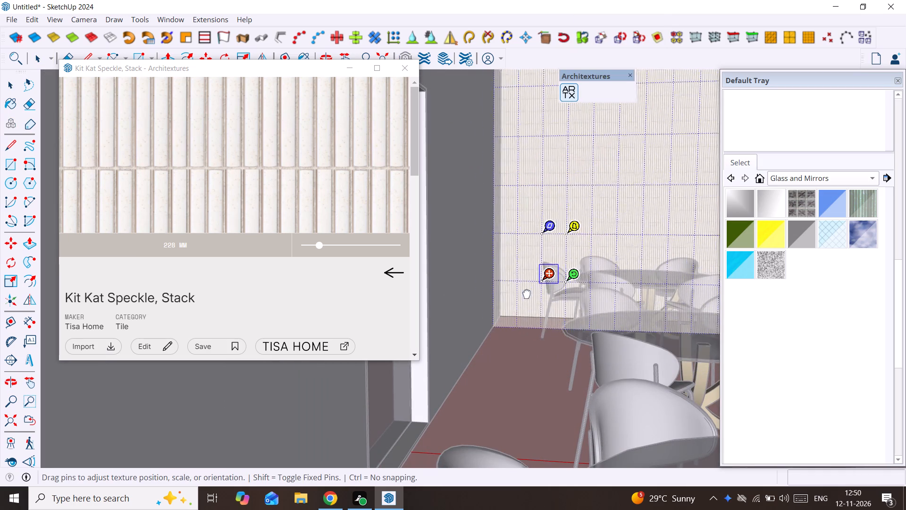
{"action": "left_click_drag", "start_coordinate": [527, 294], "coordinate": [511, 312]}
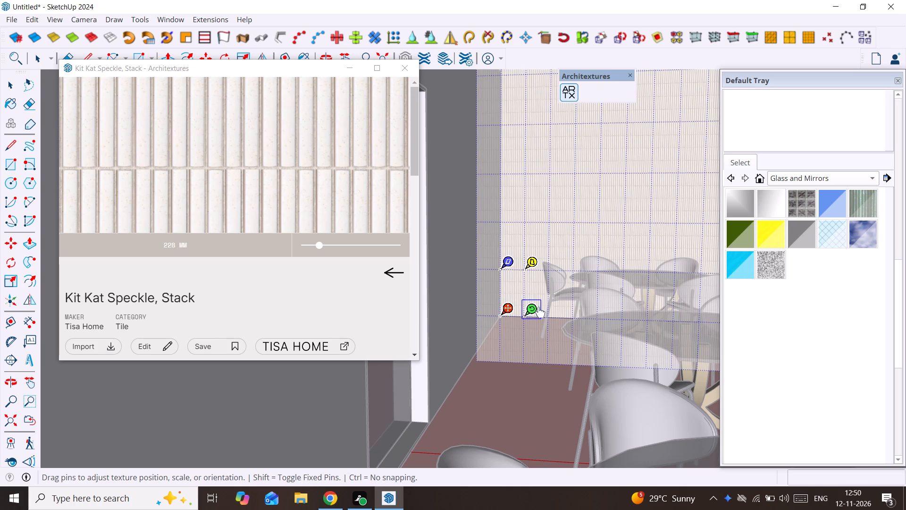
Enlarge the tile texture several times along the wall's base using its scale and rotate pin, and apply the new positioning.
{"action": "left_click_drag", "start_coordinate": [532, 317], "coordinate": [556, 317]}
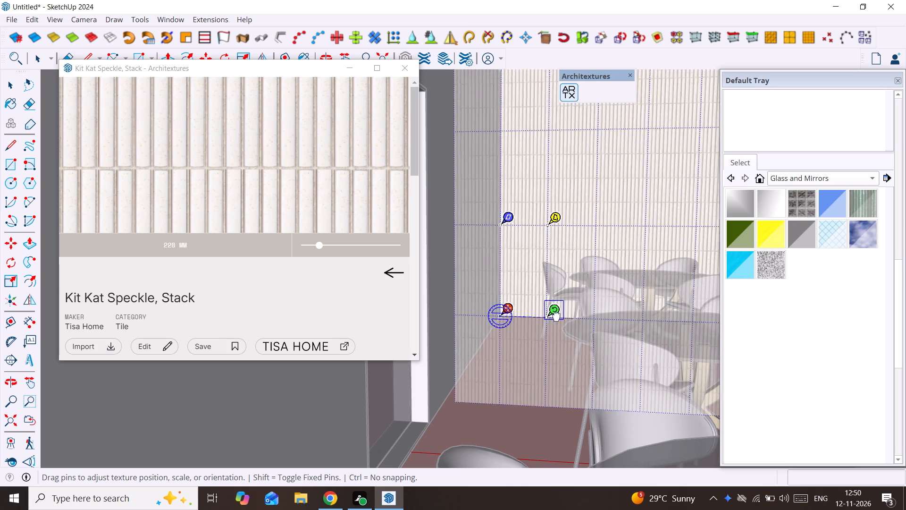
{"action": "left_click_drag", "start_coordinate": [556, 317], "coordinate": [596, 317]}
{"action": "scroll", "coordinate": [593, 315], "scroll_direction": "down", "scroll_amount": 4}
{"action": "middle_click_drag", "start_coordinate": [586, 310], "coordinate": [573, 335]}
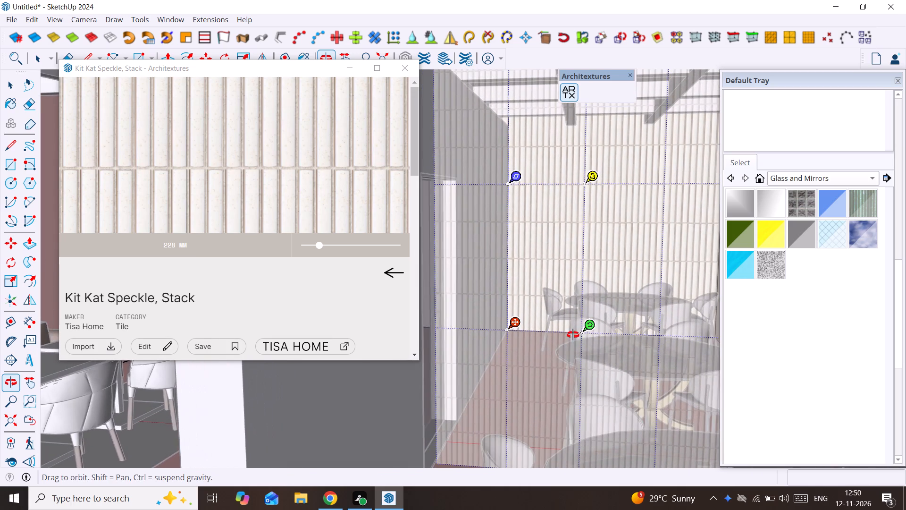
{"action": "middle_click_drag", "start_coordinate": [573, 335], "coordinate": [584, 322]}
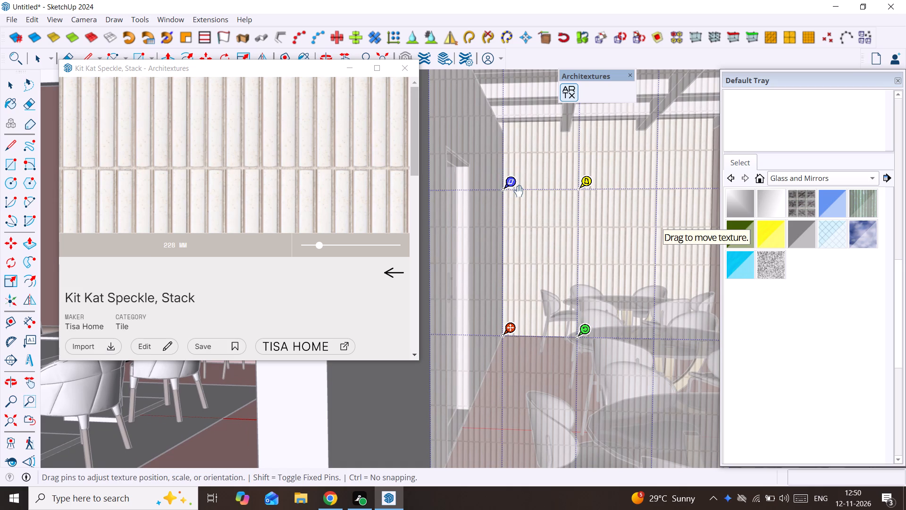
{"action": "scroll", "coordinate": [519, 191], "scroll_direction": "down", "scroll_amount": 4}
{"action": "key", "text": "space"}
{"action": "left_click", "coordinate": [364, 440]}
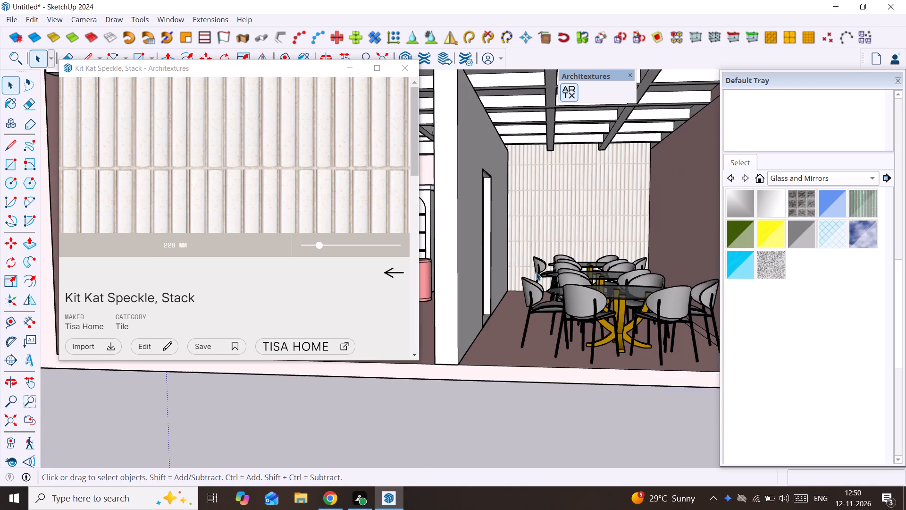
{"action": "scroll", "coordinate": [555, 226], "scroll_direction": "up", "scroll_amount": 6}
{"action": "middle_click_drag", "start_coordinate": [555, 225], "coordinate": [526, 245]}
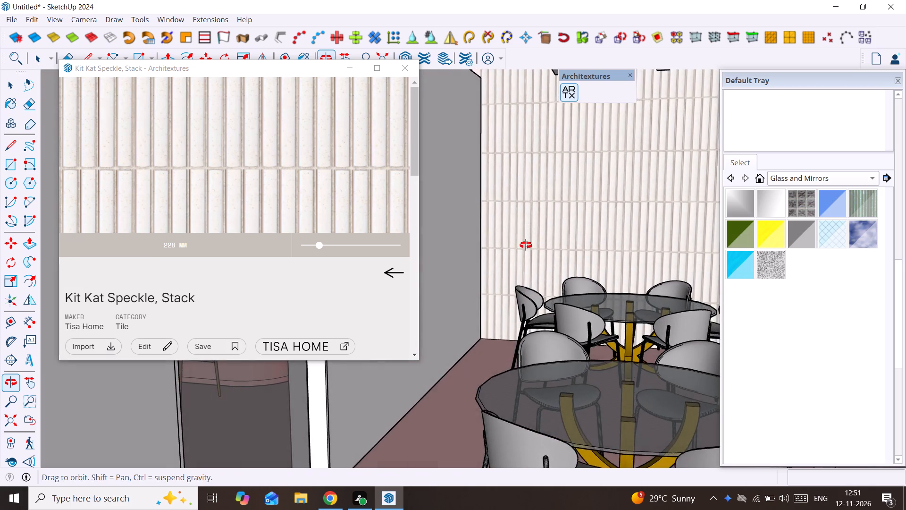
Close the Kit Kat Speckle, Stack texture window and inspect the tiled back wall within the whole restaurant interior.
{"action": "middle_click_drag", "start_coordinate": [526, 245], "coordinate": [524, 255]}
{"action": "left_click", "coordinate": [415, 69]}
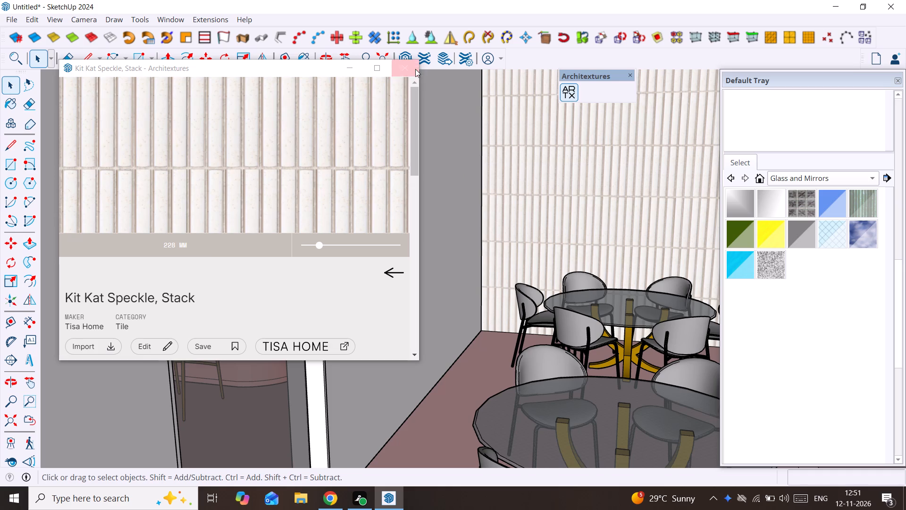
{"action": "scroll", "coordinate": [427, 232], "scroll_direction": "down", "scroll_amount": 11}
{"action": "middle_click_drag", "start_coordinate": [428, 233], "coordinate": [487, 215]}
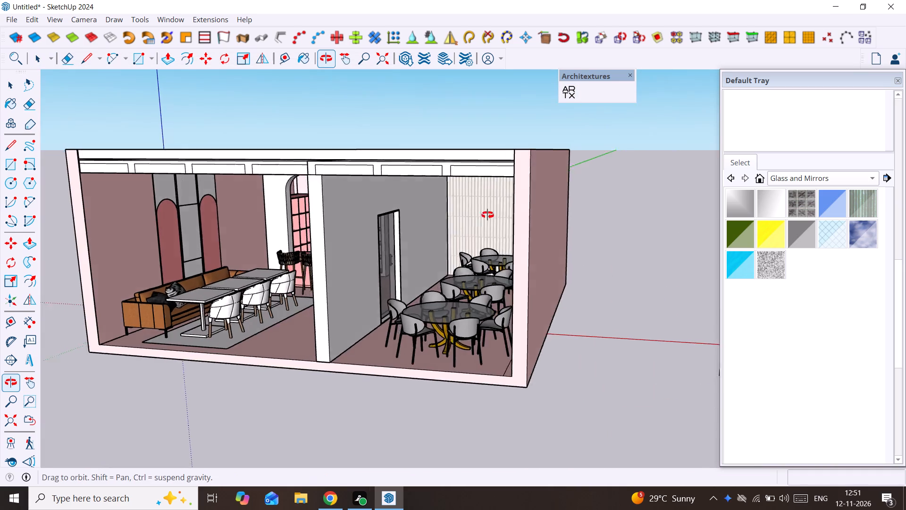
{"action": "middle_click_drag", "start_coordinate": [487, 215], "coordinate": [472, 236]}
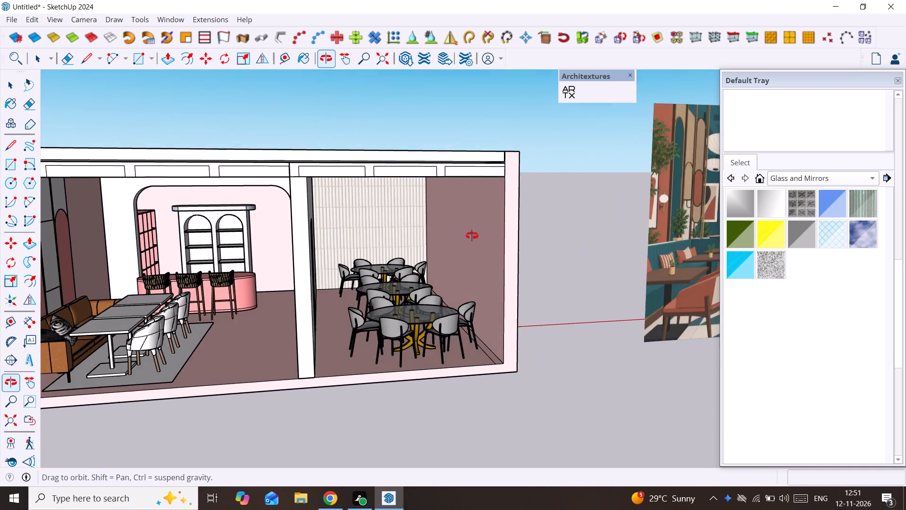
{"action": "middle_click_drag", "start_coordinate": [472, 236], "coordinate": [475, 236]}
Switch to Chrome, close the stalled sliding door search page, and reopen the 3D Warehouse site through a Google search for sketchup warehouse.
{"action": "left_click", "coordinate": [339, 500]}
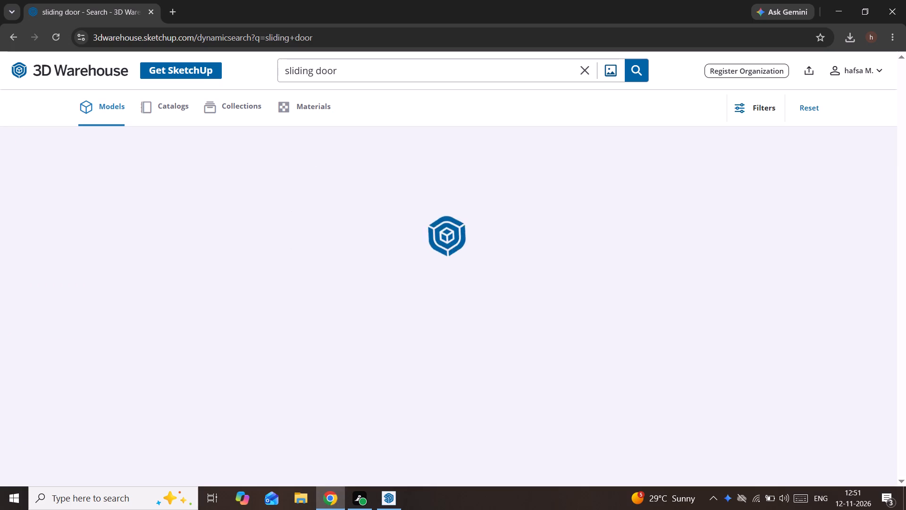
{"action": "left_click", "coordinate": [584, 76]}
{"action": "left_click", "coordinate": [521, 70]}
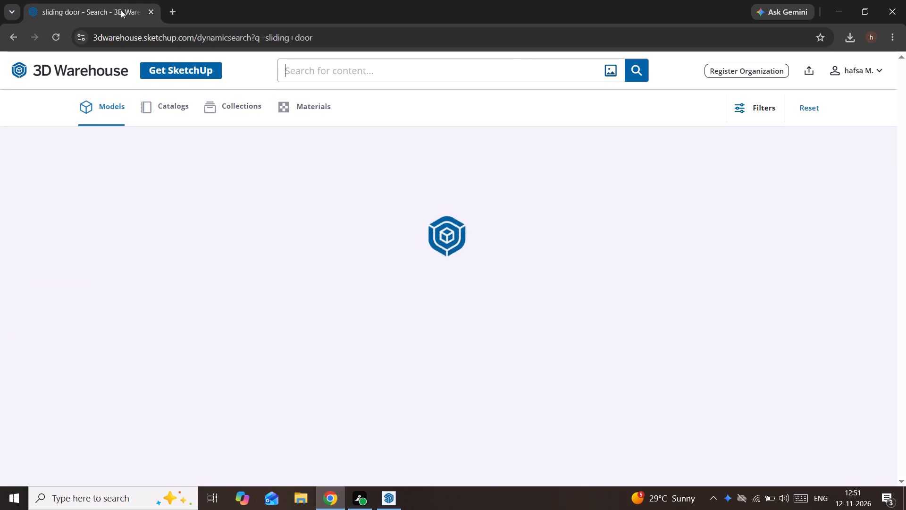
{"action": "left_click", "coordinate": [151, 8]}
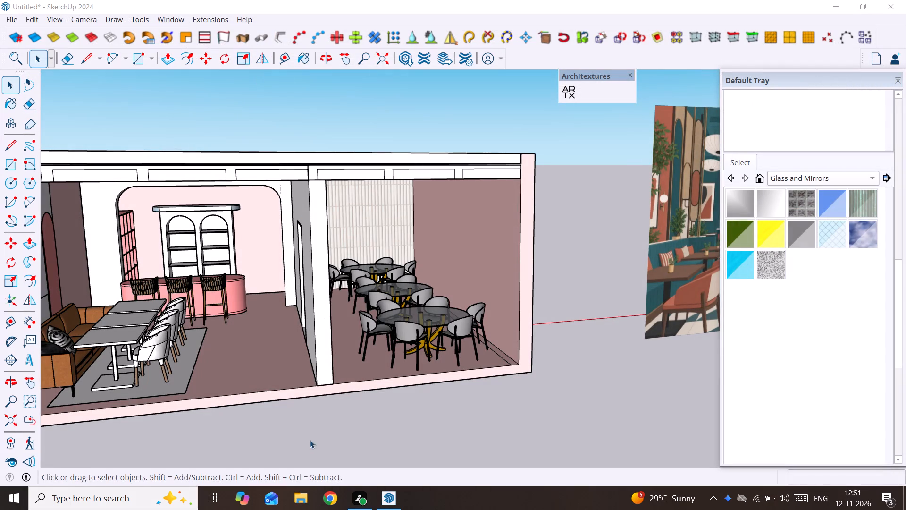
{"action": "left_click", "coordinate": [326, 499]}
{"action": "left_click", "coordinate": [337, 502]}
{"action": "left_click", "coordinate": [358, 209]}
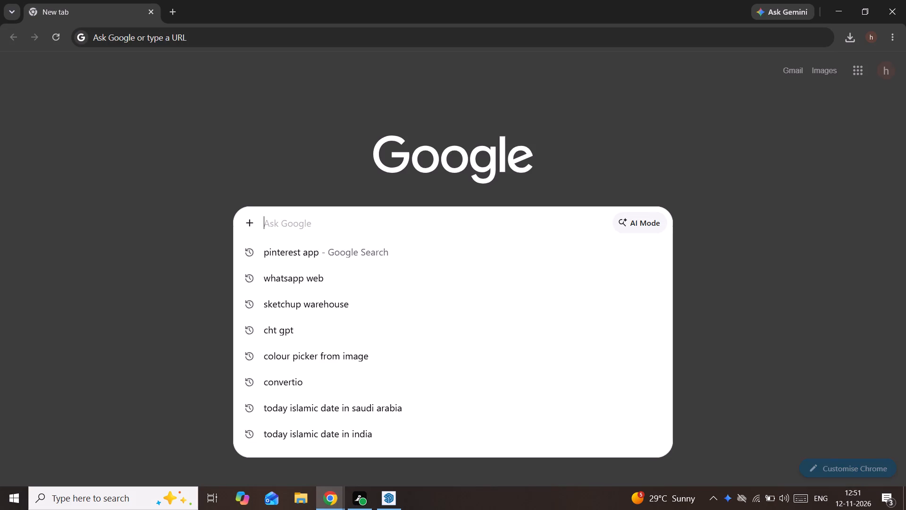
{"action": "left_click", "coordinate": [357, 306]}
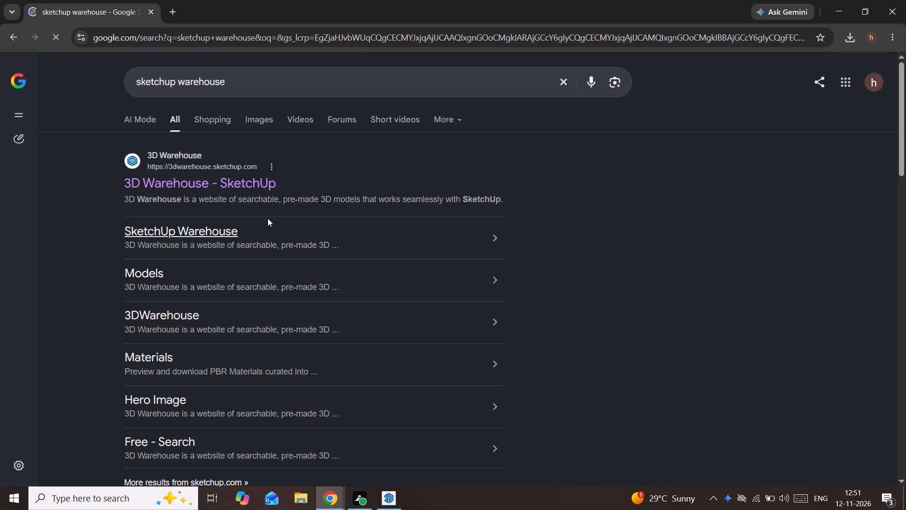
{"action": "left_click", "coordinate": [215, 190]}
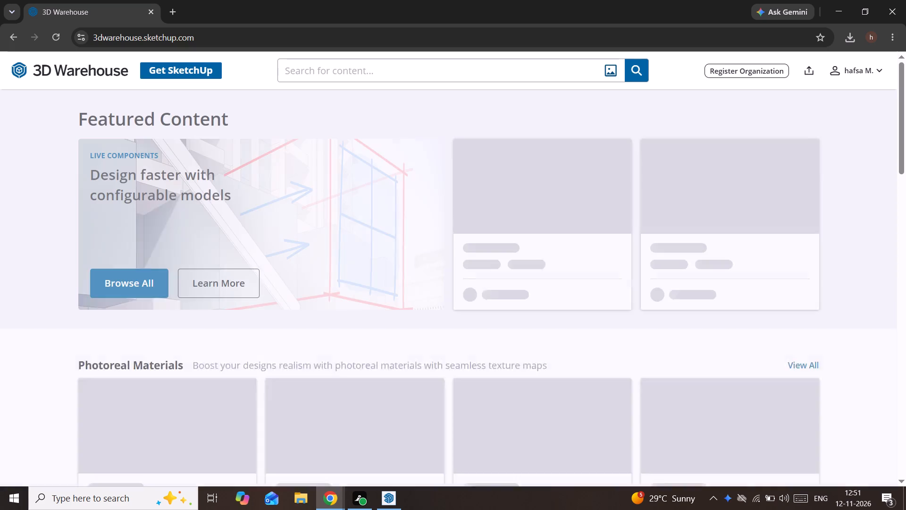
Search 3D Warehouse for moulding.
{"action": "left_click", "coordinate": [326, 70]}
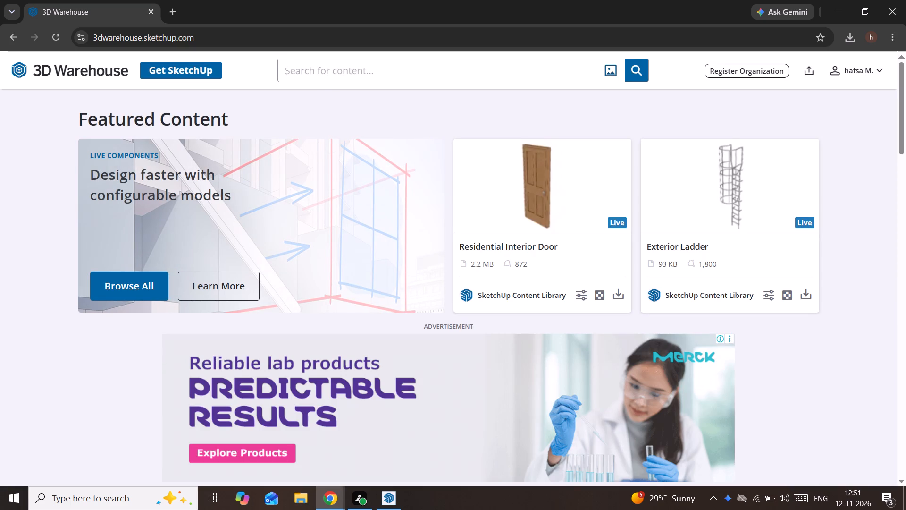
{"action": "type", "text": "moulding"}
{"action": "key", "text": "Return"}
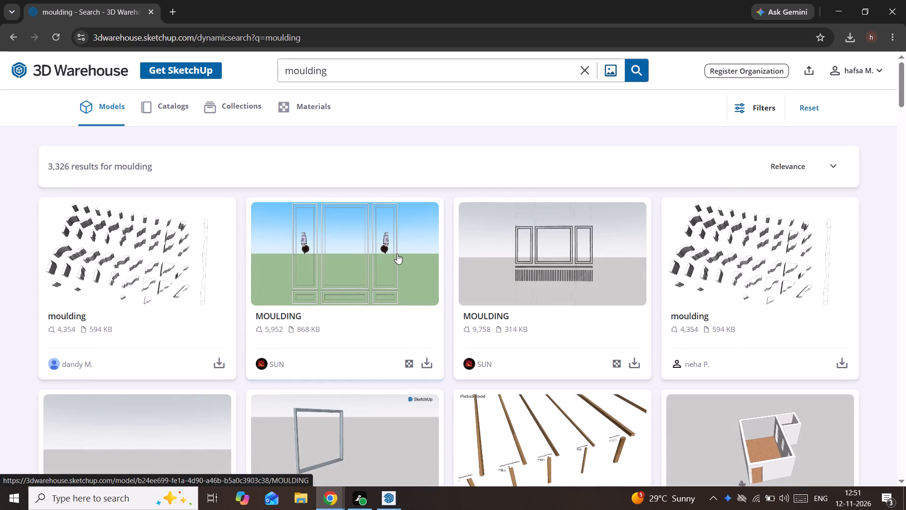
Find the 605 KB MOULDINGS model of brown wood profiles in the results and download it as a SketchUp file.
{"action": "scroll", "coordinate": [397, 254], "scroll_direction": "down", "scroll_amount": 11}
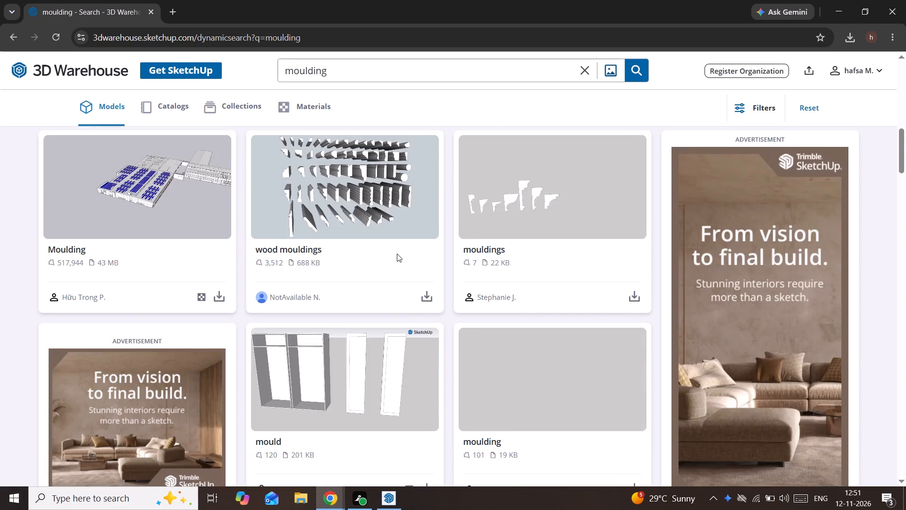
{"action": "scroll", "coordinate": [397, 254], "scroll_direction": "down", "scroll_amount": 5}
{"action": "scroll", "coordinate": [397, 245], "scroll_direction": "up", "scroll_amount": 3}
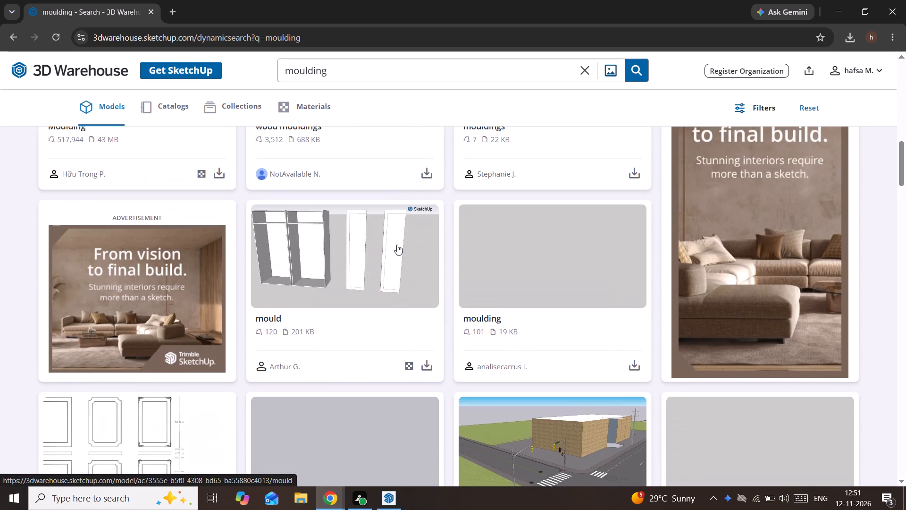
{"action": "scroll", "coordinate": [397, 245], "scroll_direction": "down", "scroll_amount": 3}
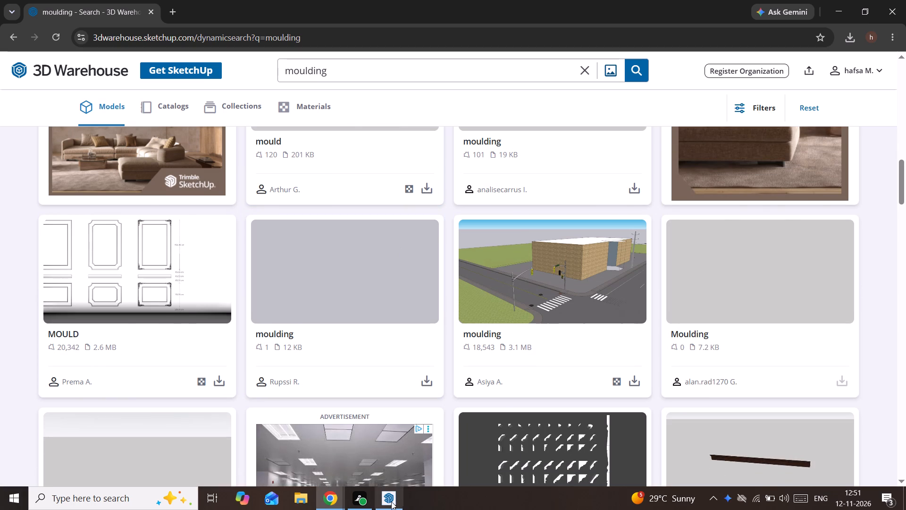
{"action": "left_click", "coordinate": [391, 501]}
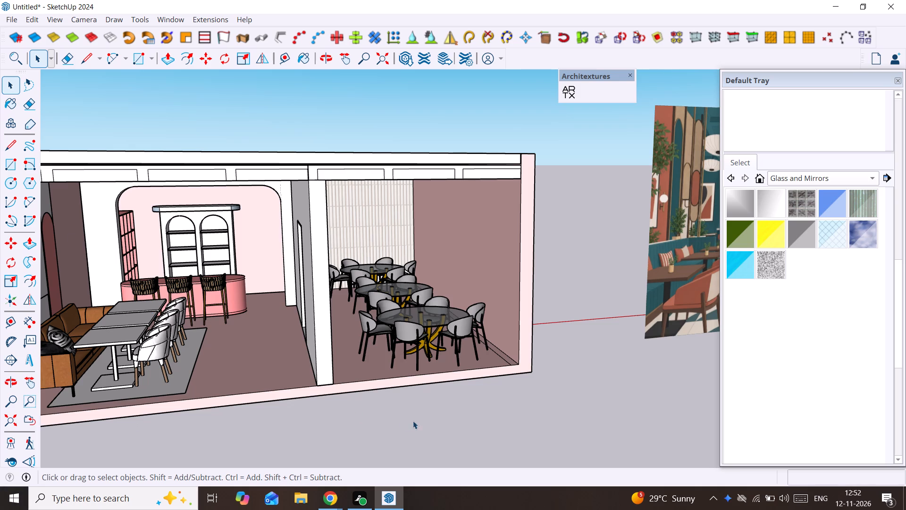
{"action": "left_click", "coordinate": [334, 496]}
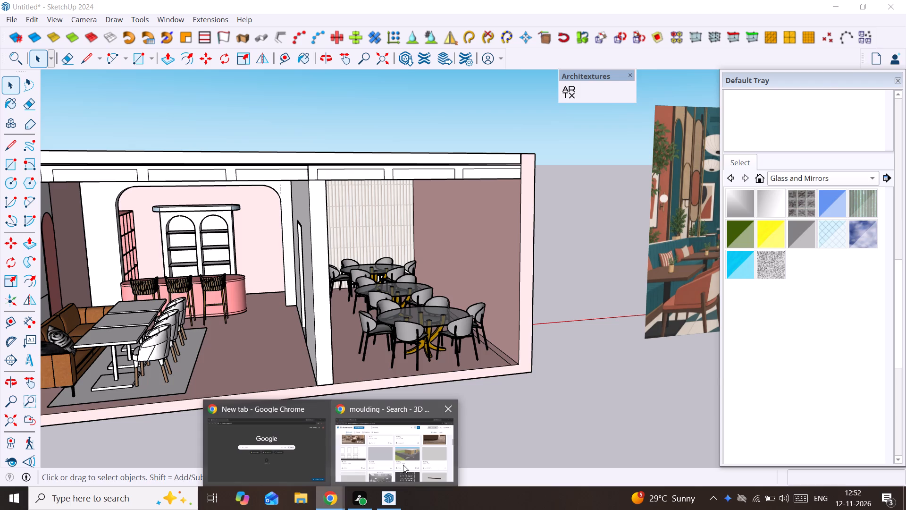
{"action": "left_click", "coordinate": [403, 463]}
{"action": "scroll", "coordinate": [459, 323], "scroll_direction": "down", "scroll_amount": 4}
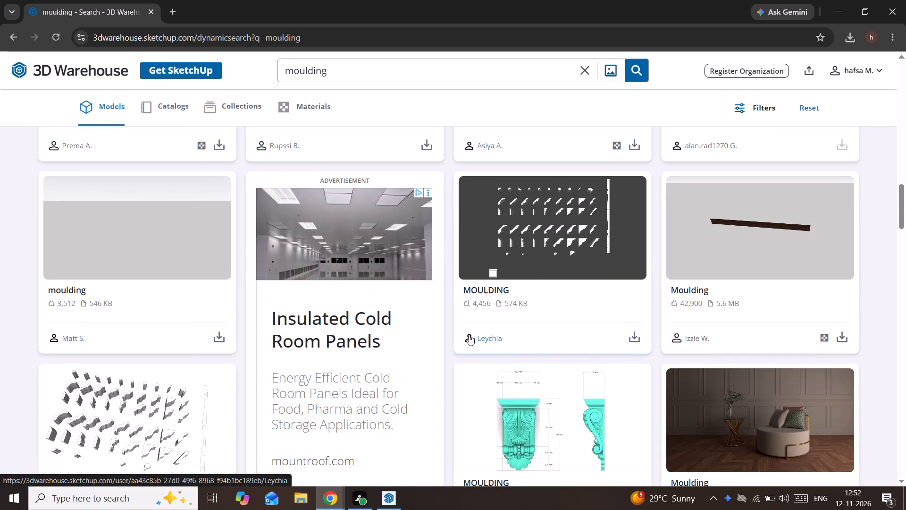
{"action": "scroll", "coordinate": [469, 335], "scroll_direction": "down", "scroll_amount": 4}
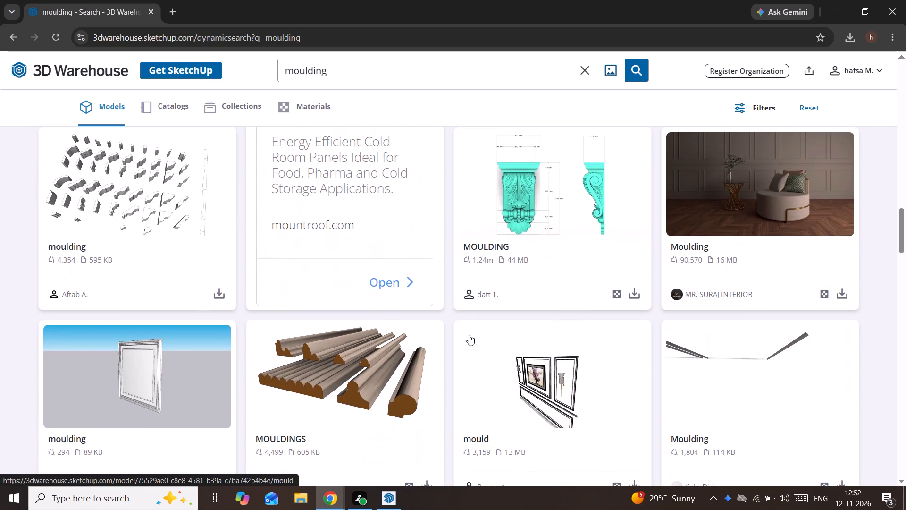
{"action": "scroll", "coordinate": [421, 400], "scroll_direction": "down", "scroll_amount": 1}
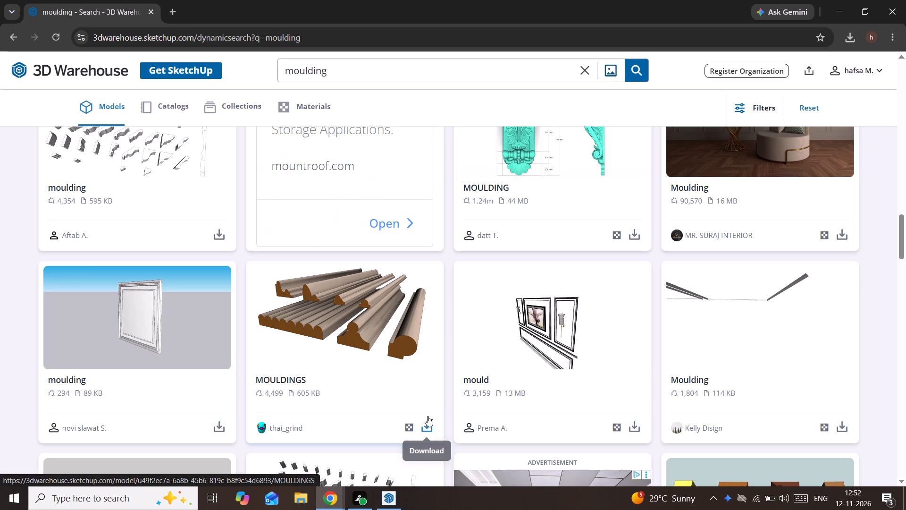
{"action": "left_click", "coordinate": [426, 424]}
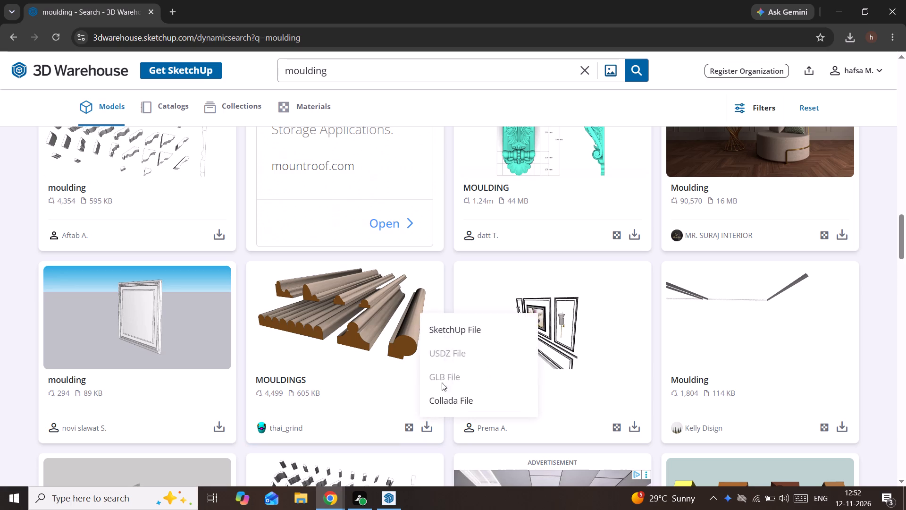
{"action": "left_click", "coordinate": [458, 337]}
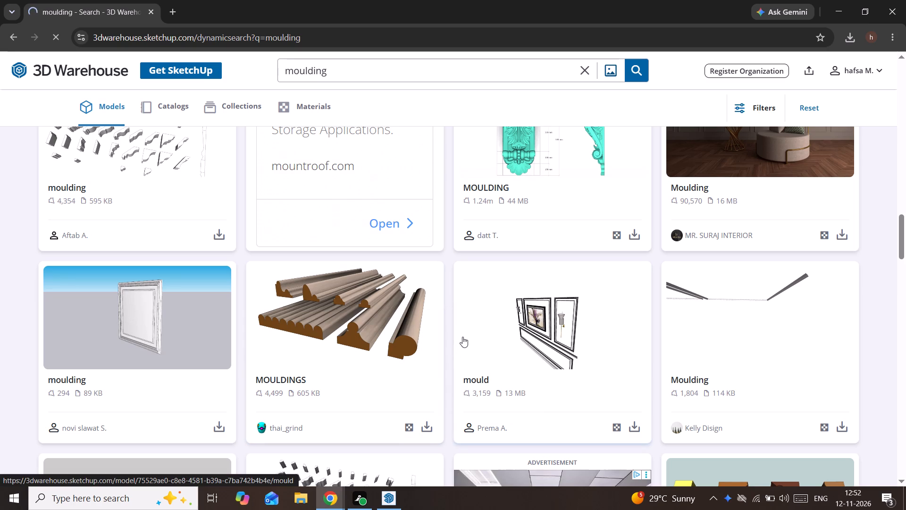
Browse further through the moulding results for other suitable wall moulding models, returning to the start of the list.
{"action": "scroll", "coordinate": [648, 386], "scroll_direction": "down", "scroll_amount": 3}
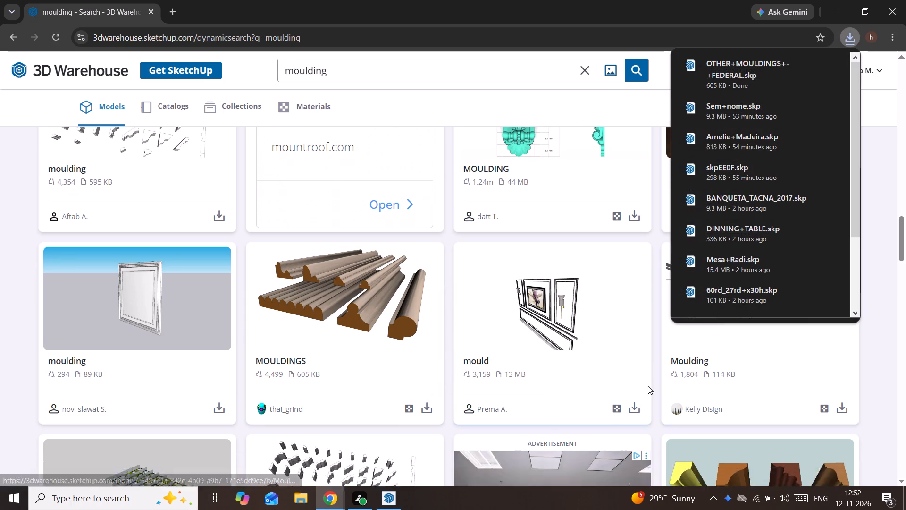
{"action": "scroll", "coordinate": [648, 386], "scroll_direction": "down", "scroll_amount": 1}
{"action": "scroll", "coordinate": [515, 371], "scroll_direction": "down", "scroll_amount": 2}
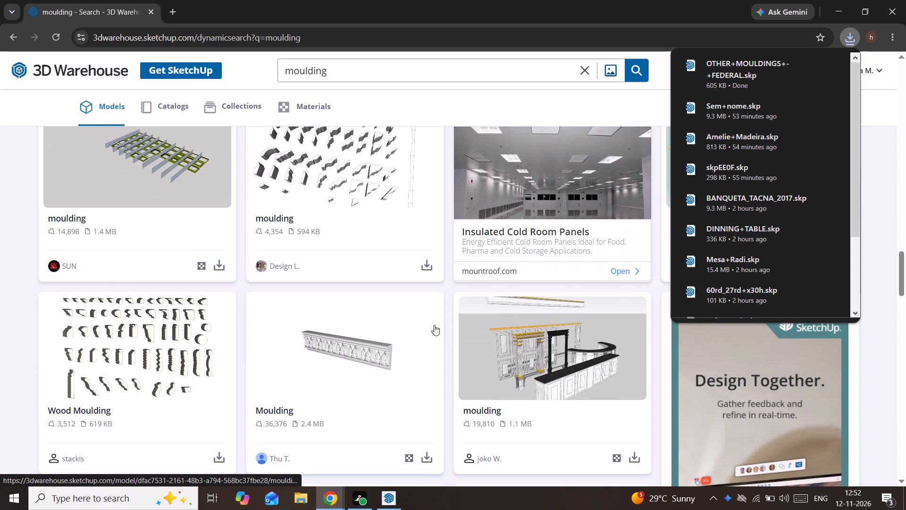
{"action": "scroll", "coordinate": [432, 308], "scroll_direction": "down", "scroll_amount": 1}
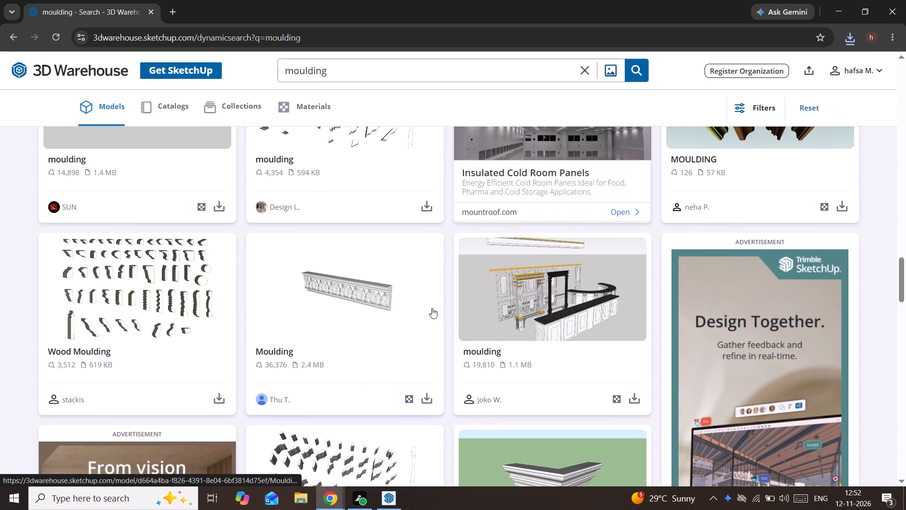
{"action": "scroll", "coordinate": [432, 308], "scroll_direction": "down", "scroll_amount": 8}
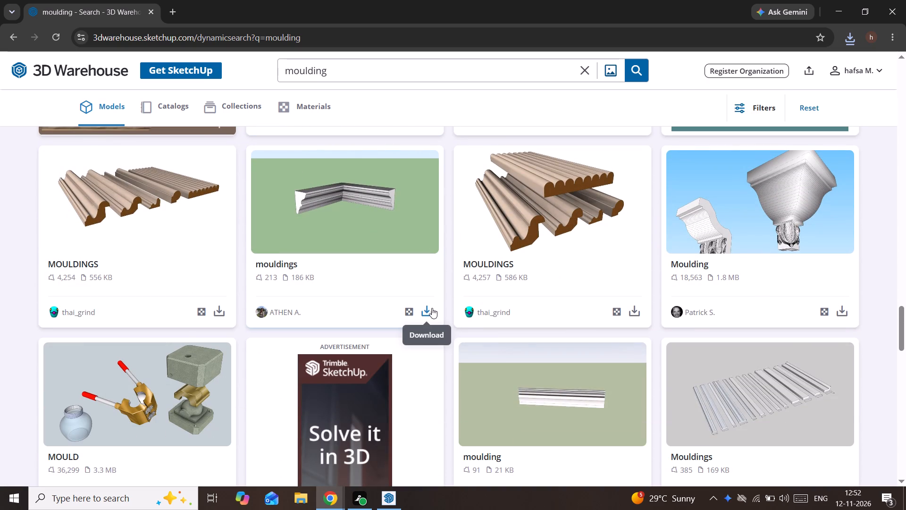
{"action": "scroll", "coordinate": [432, 308], "scroll_direction": "down", "scroll_amount": 3}
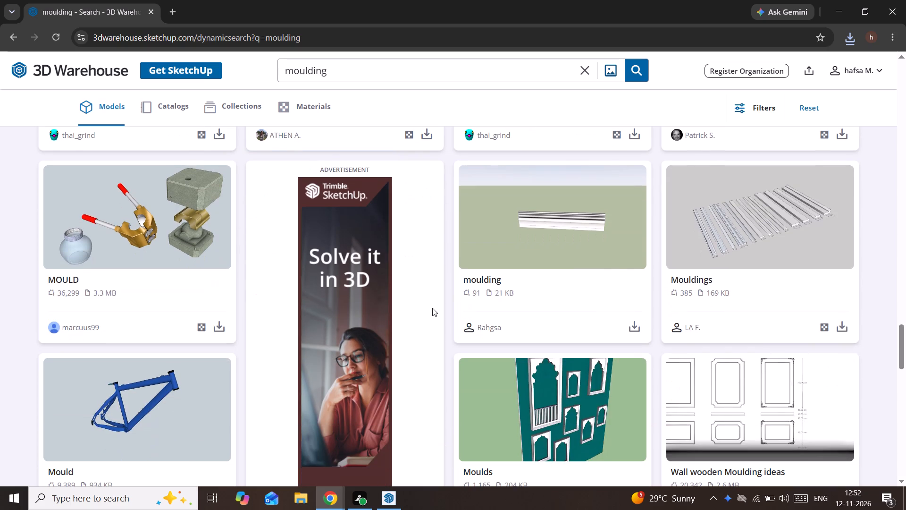
{"action": "scroll", "coordinate": [432, 308], "scroll_direction": "up", "scroll_amount": 1}
{"action": "scroll", "coordinate": [432, 308], "scroll_direction": "down", "scroll_amount": 2}
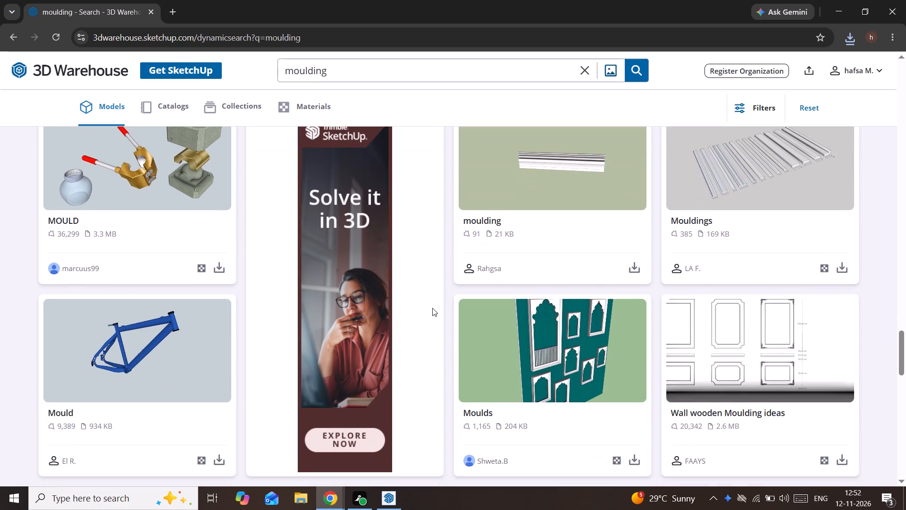
{"action": "scroll", "coordinate": [432, 308], "scroll_direction": "down", "scroll_amount": 3}
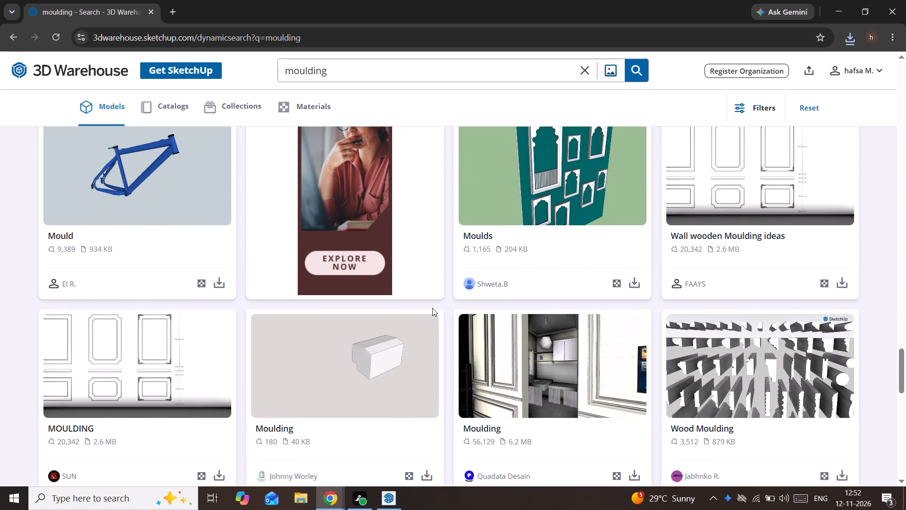
{"action": "scroll", "coordinate": [432, 308], "scroll_direction": "up", "scroll_amount": 8}
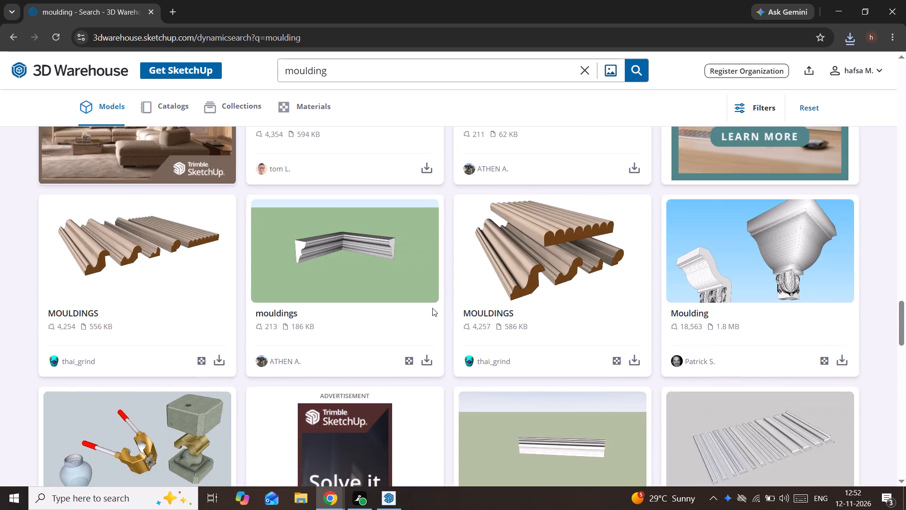
{"action": "scroll", "coordinate": [432, 308], "scroll_direction": "up", "scroll_amount": 13}
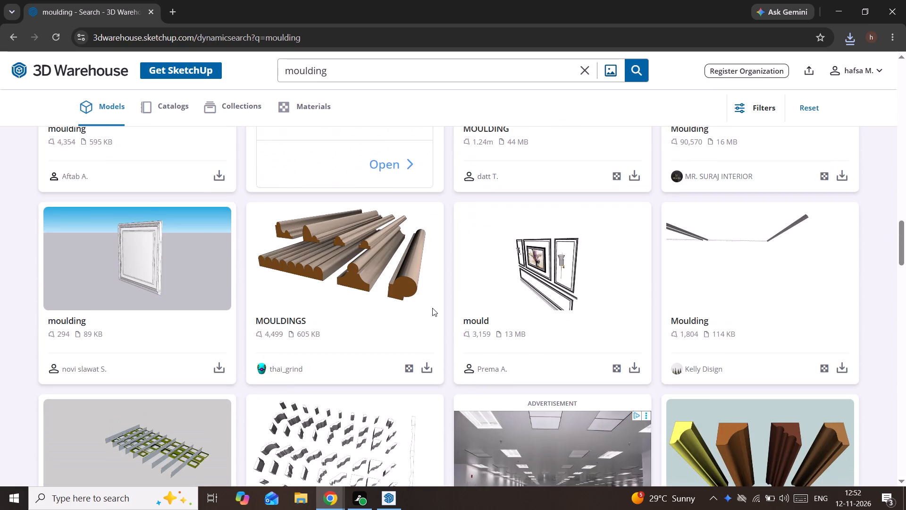
{"action": "scroll", "coordinate": [432, 308], "scroll_direction": "up", "scroll_amount": 5}
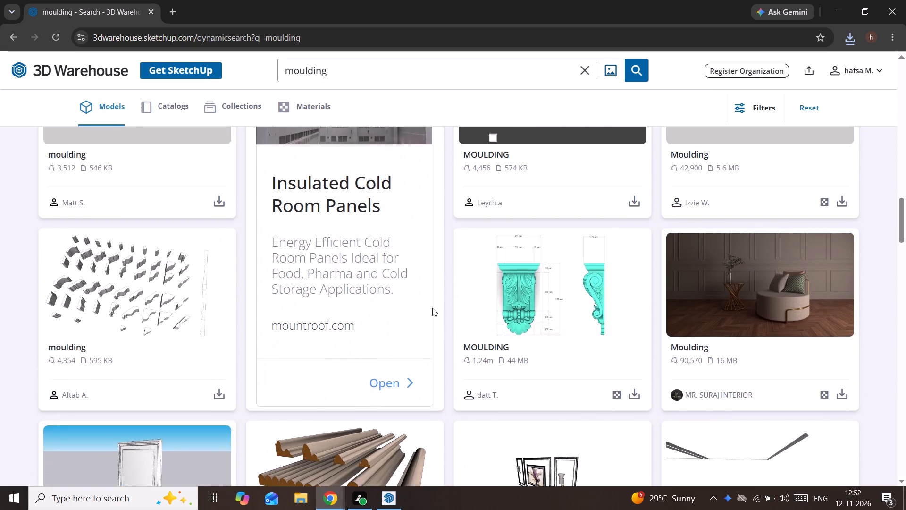
{"action": "scroll", "coordinate": [432, 308], "scroll_direction": "up", "scroll_amount": 10}
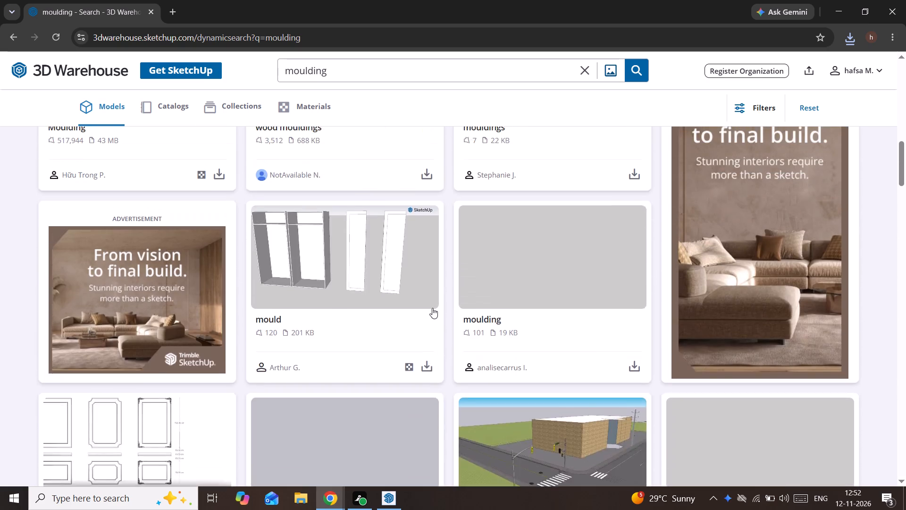
{"action": "scroll", "coordinate": [432, 308], "scroll_direction": "up", "scroll_amount": 3}
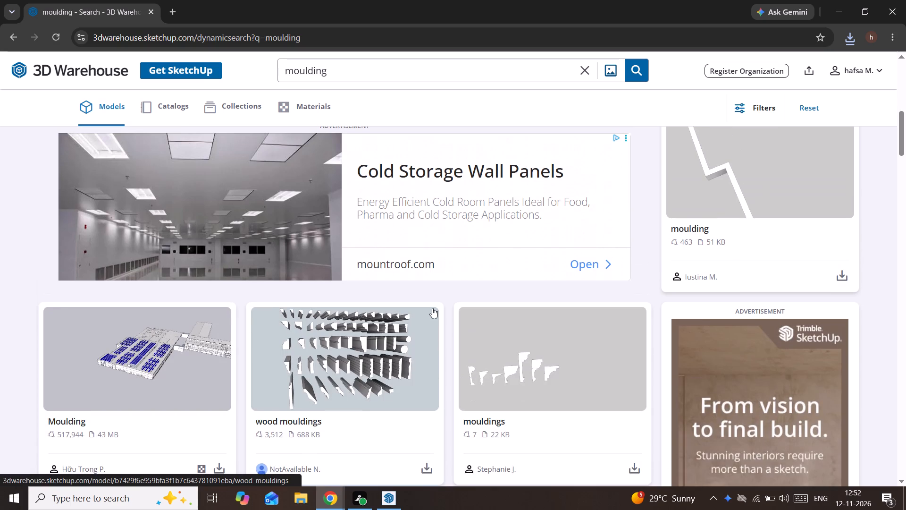
{"action": "scroll", "coordinate": [432, 308], "scroll_direction": "up", "scroll_amount": 8}
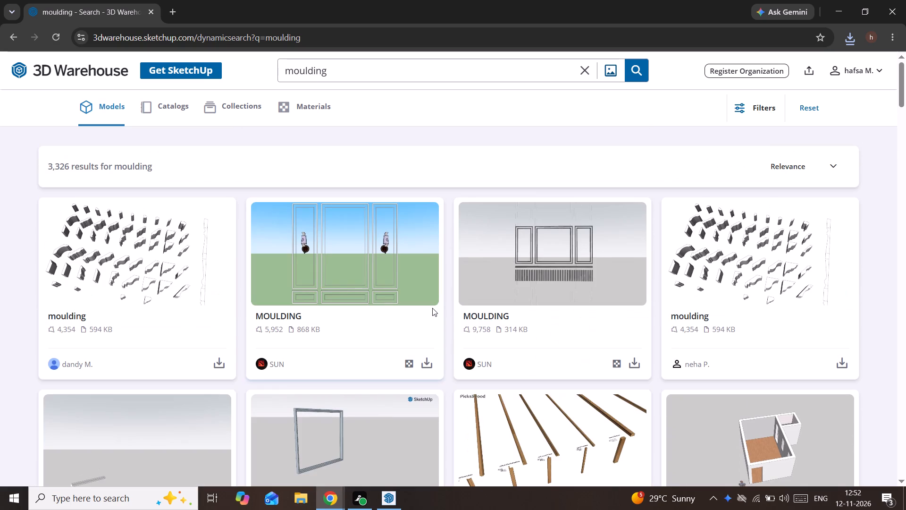
Look further through the 3D Warehouse moulding results for models suited to the restaurant walls.
{"action": "scroll", "coordinate": [432, 308], "scroll_direction": "up", "scroll_amount": 4}
{"action": "scroll", "coordinate": [432, 308], "scroll_direction": "down", "scroll_amount": 7}
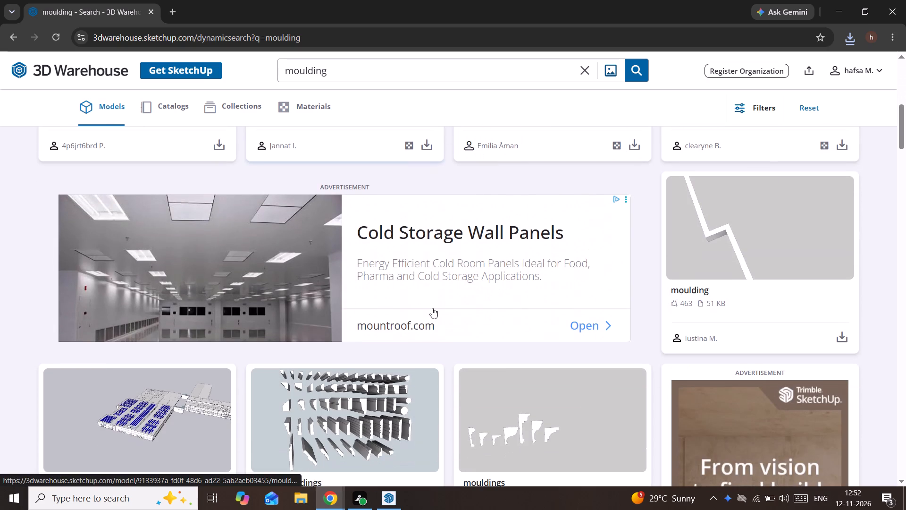
{"action": "scroll", "coordinate": [432, 308], "scroll_direction": "down", "scroll_amount": 3}
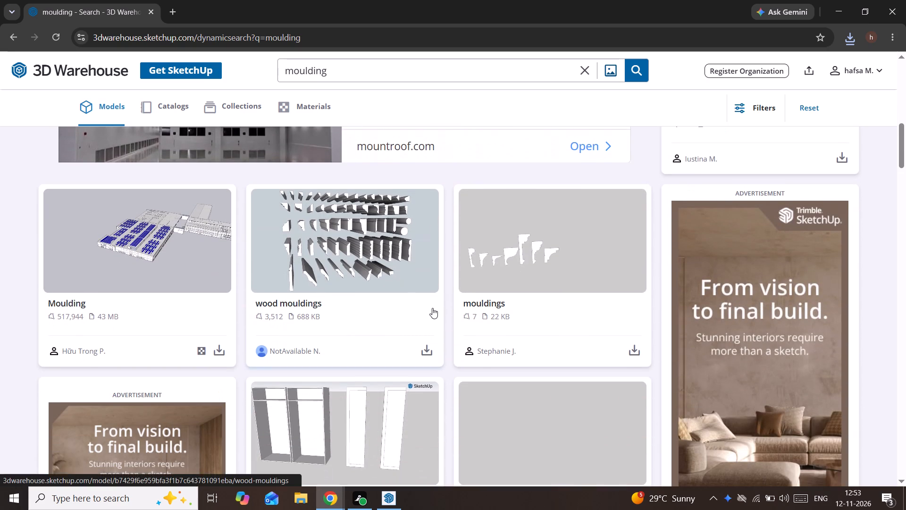
{"action": "scroll", "coordinate": [432, 308], "scroll_direction": "down", "scroll_amount": 11}
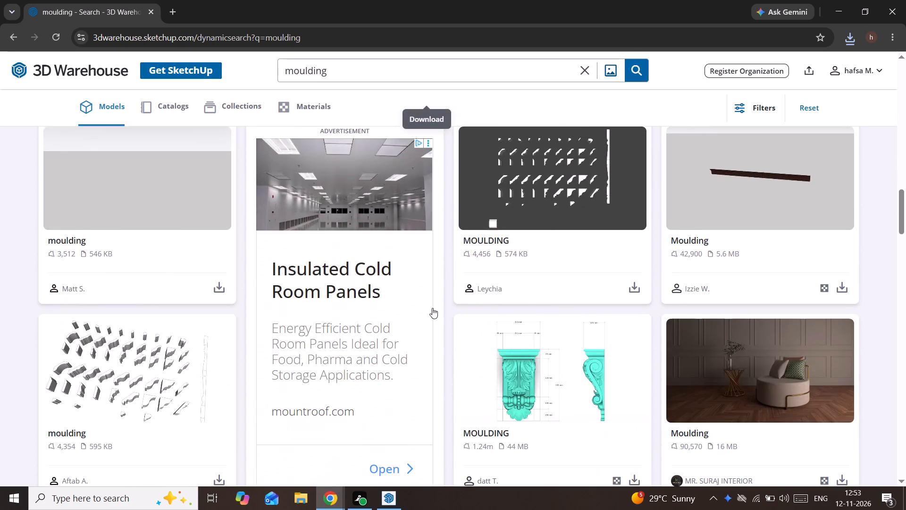
Refine the 3D Warehouse search to wall moulding.
{"action": "left_click", "coordinate": [285, 67]}
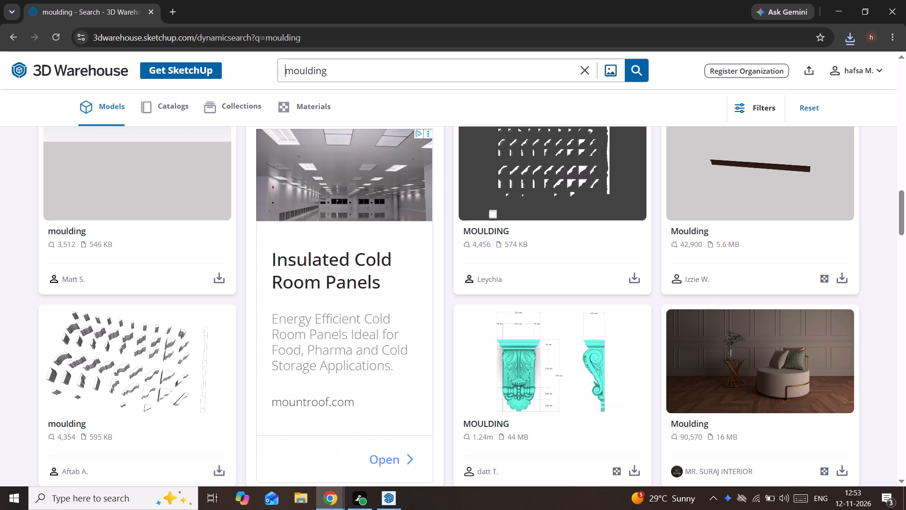
{"action": "type", "text": "wa"}
{"action": "type", "text": "ll"}
{"action": "key", "text": "space"}
{"action": "key", "text": "Return"}
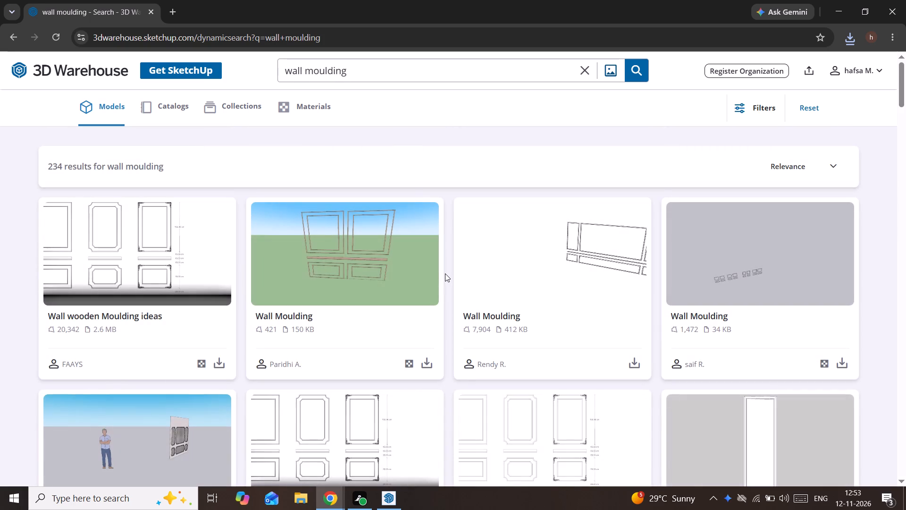
Find the framed tropical-leaf WALL MOULDING DEISGN model, request its SketchUp file, and unlock more downloads through the promotional video, declining the subscription.
{"action": "scroll", "coordinate": [445, 273], "scroll_direction": "down", "scroll_amount": 7}
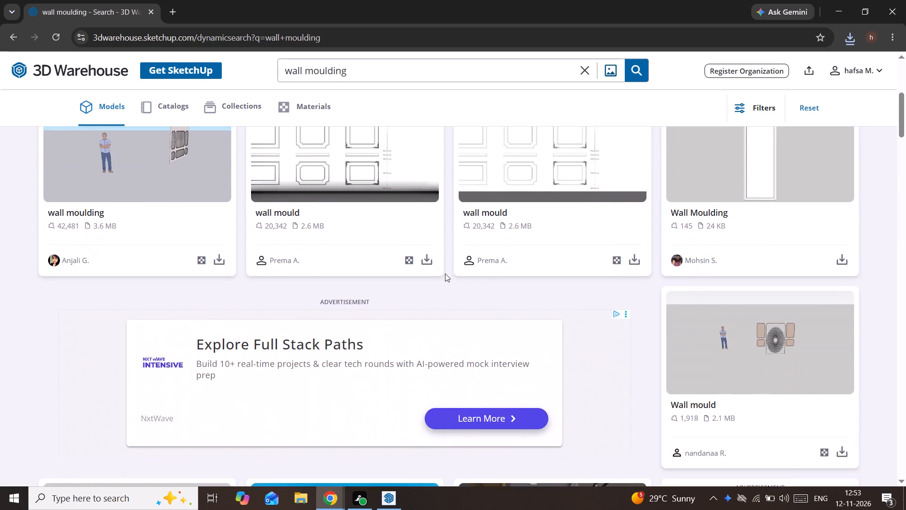
{"action": "scroll", "coordinate": [445, 273], "scroll_direction": "down", "scroll_amount": 3}
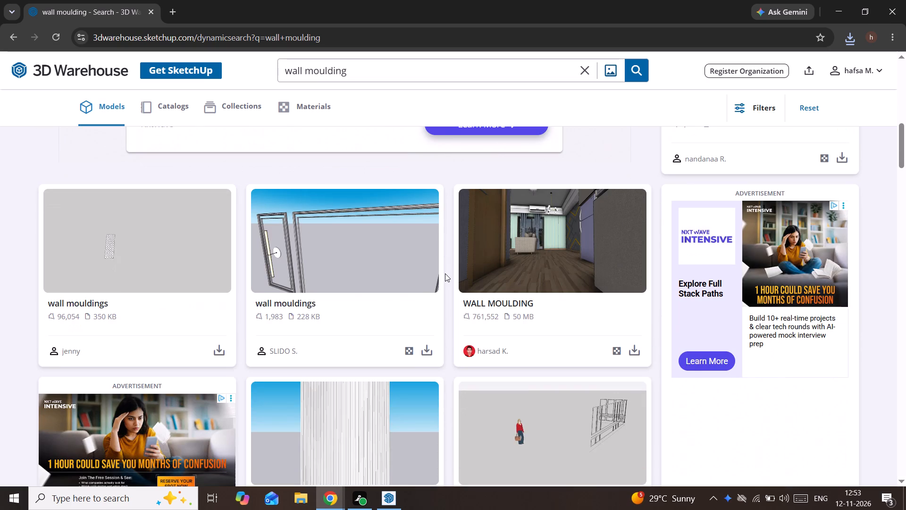
{"action": "scroll", "coordinate": [445, 273], "scroll_direction": "down", "scroll_amount": 4}
{"action": "scroll", "coordinate": [445, 273], "scroll_direction": "up", "scroll_amount": 1}
{"action": "scroll", "coordinate": [445, 273], "scroll_direction": "down", "scroll_amount": 1}
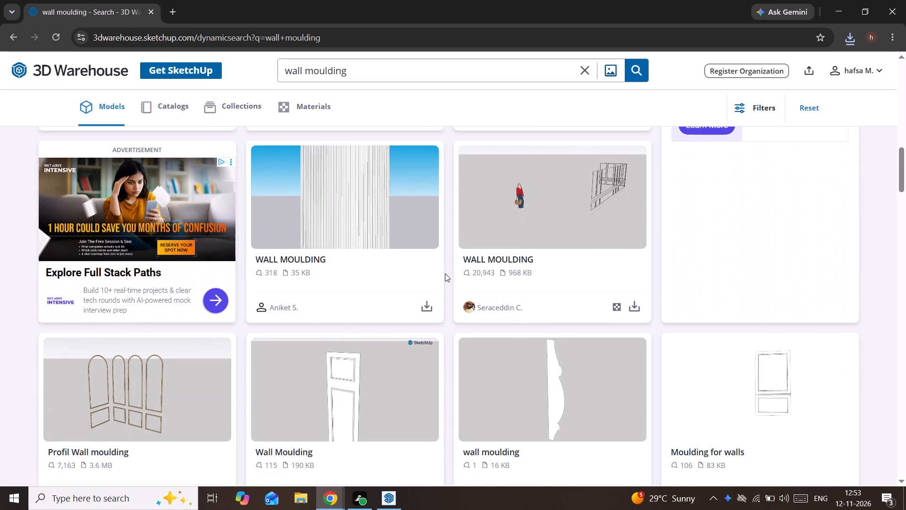
{"action": "scroll", "coordinate": [445, 273], "scroll_direction": "down", "scroll_amount": 1}
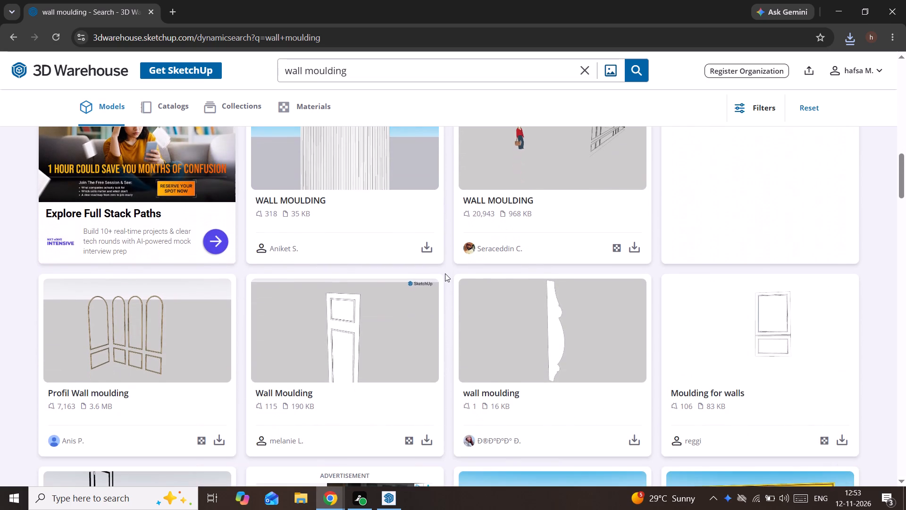
{"action": "scroll", "coordinate": [445, 273], "scroll_direction": "down", "scroll_amount": 3}
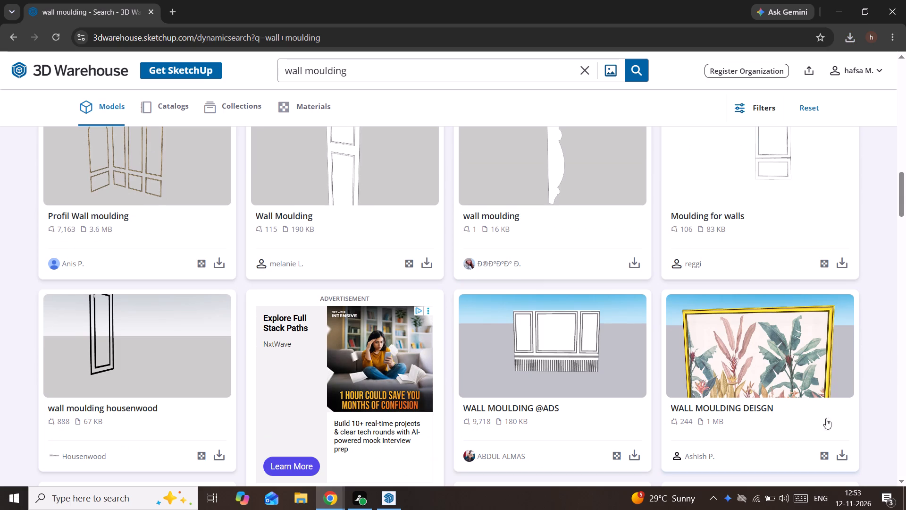
{"action": "left_click", "coordinate": [847, 460]}
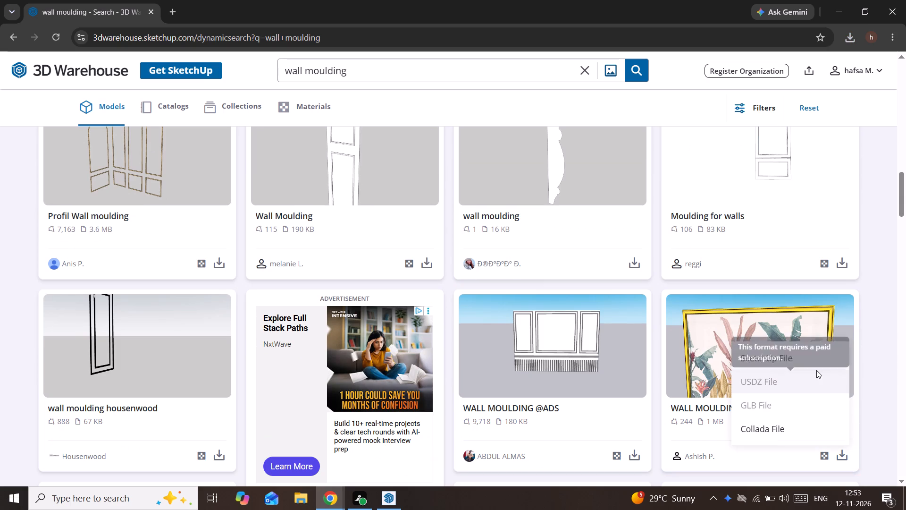
{"action": "left_click", "coordinate": [805, 361]}
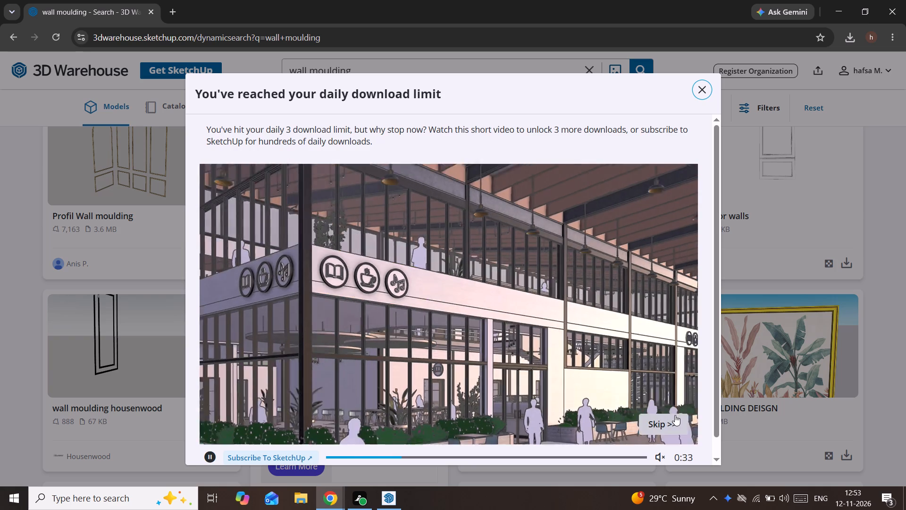
{"action": "left_click", "coordinate": [676, 420]}
{"action": "left_click", "coordinate": [443, 367]}
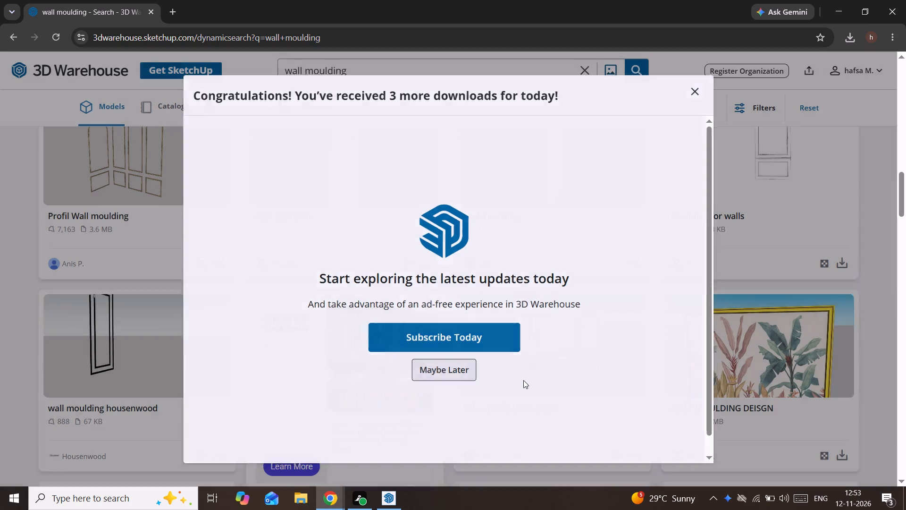
Download the 1 MB WALL MOULDING DEISGN model as a SketchUp file.
{"action": "left_click", "coordinate": [843, 453]}
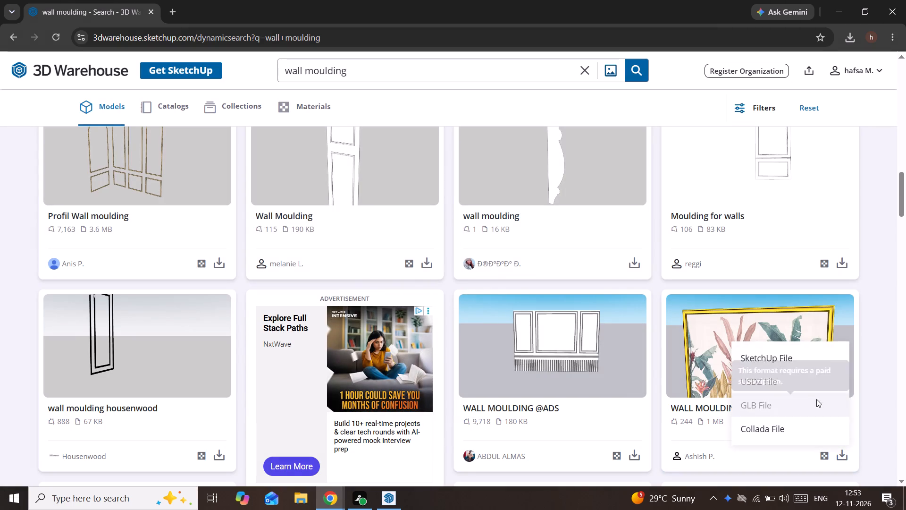
{"action": "left_click", "coordinate": [801, 374]}
{"action": "left_click", "coordinate": [796, 364]}
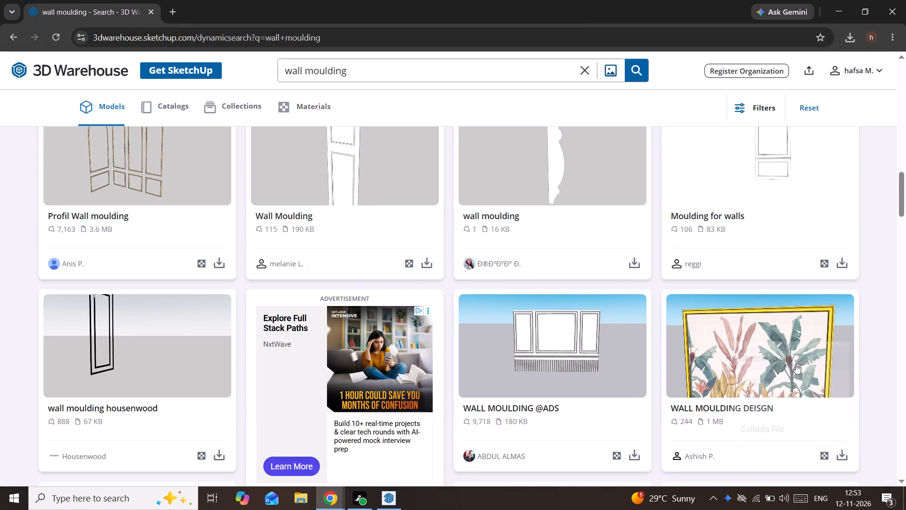
Look back through the wall moulding results up to the start of the list for other suitable panel models.
{"action": "scroll", "coordinate": [616, 374], "scroll_direction": "up", "scroll_amount": 4}
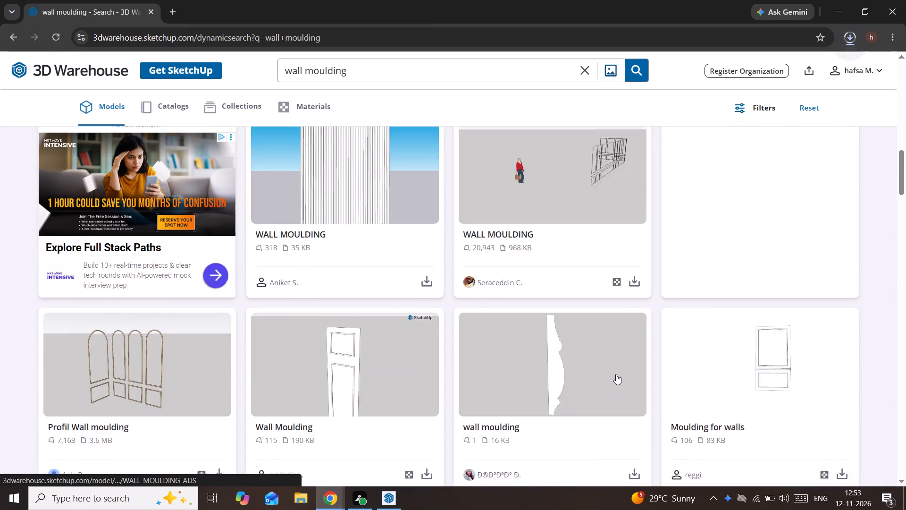
{"action": "scroll", "coordinate": [616, 374], "scroll_direction": "up", "scroll_amount": 4}
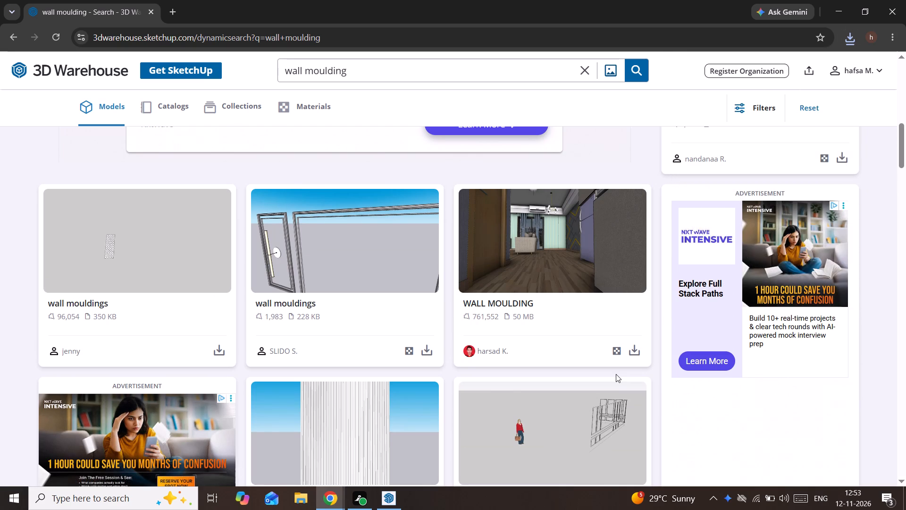
{"action": "scroll", "coordinate": [616, 374], "scroll_direction": "down", "scroll_amount": 3}
{"action": "scroll", "coordinate": [616, 374], "scroll_direction": "up", "scroll_amount": 4}
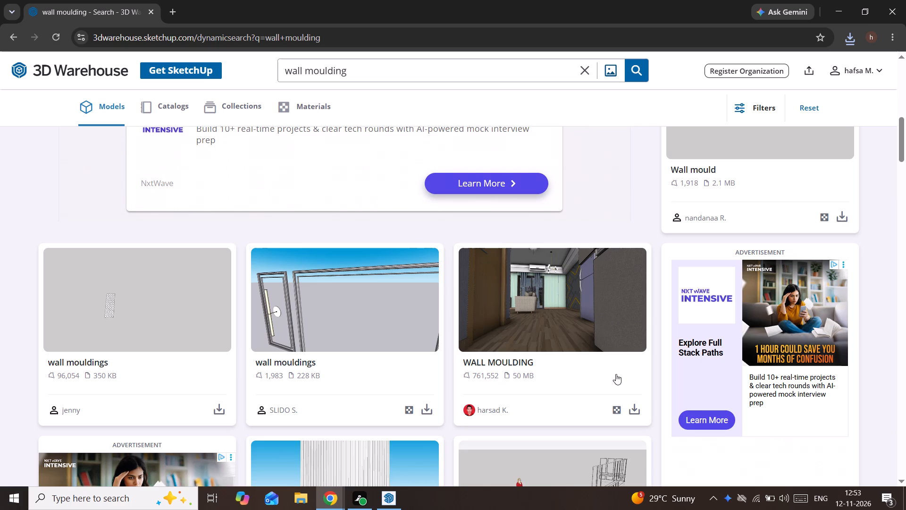
{"action": "scroll", "coordinate": [616, 374], "scroll_direction": "up", "scroll_amount": 4}
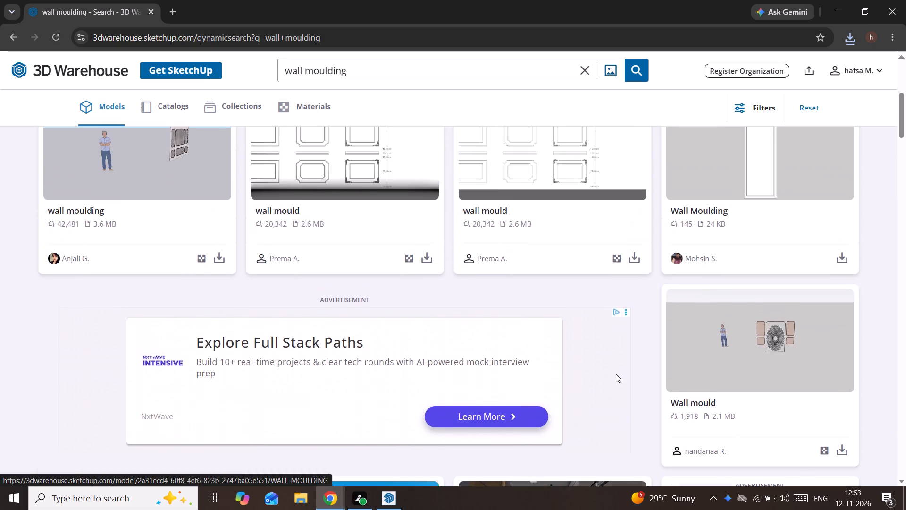
{"action": "scroll", "coordinate": [616, 374], "scroll_direction": "up", "scroll_amount": 4}
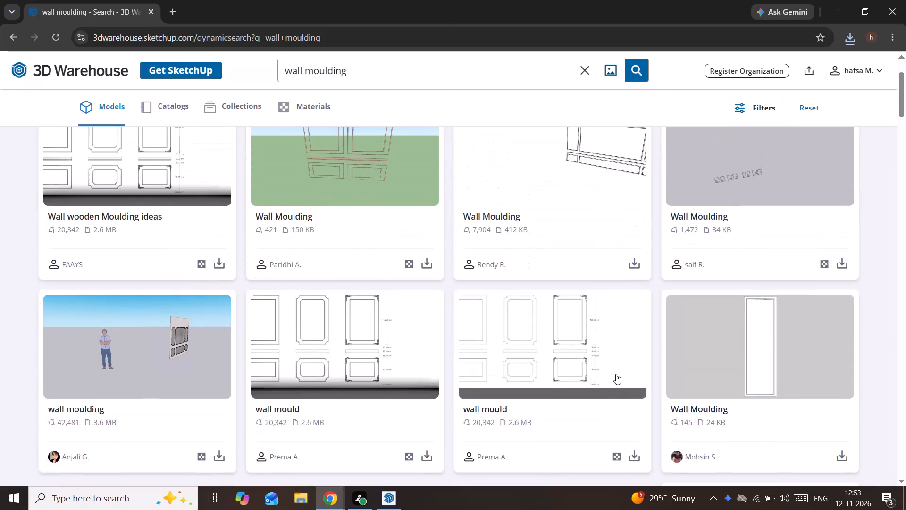
{"action": "scroll", "coordinate": [616, 374], "scroll_direction": "down", "scroll_amount": 2}
{"action": "scroll", "coordinate": [616, 374], "scroll_direction": "up", "scroll_amount": 3}
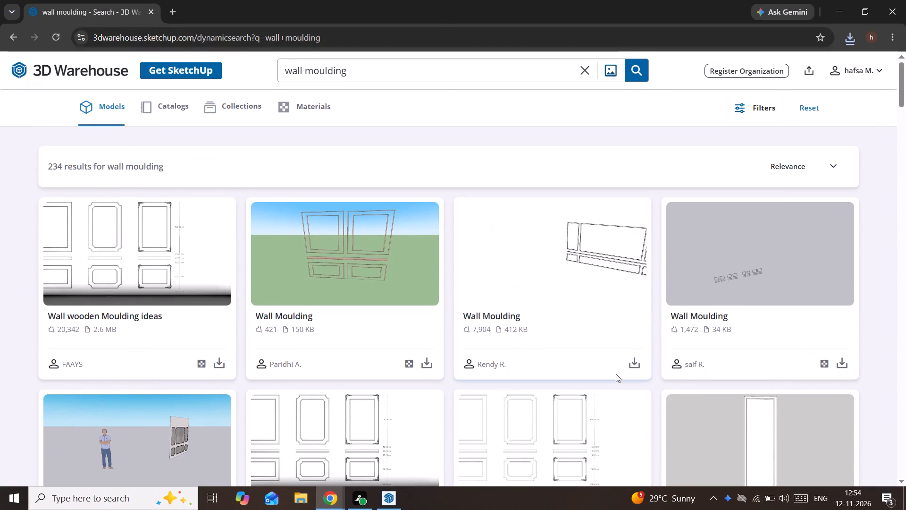
{"action": "scroll", "coordinate": [616, 374], "scroll_direction": "up", "scroll_amount": 7}
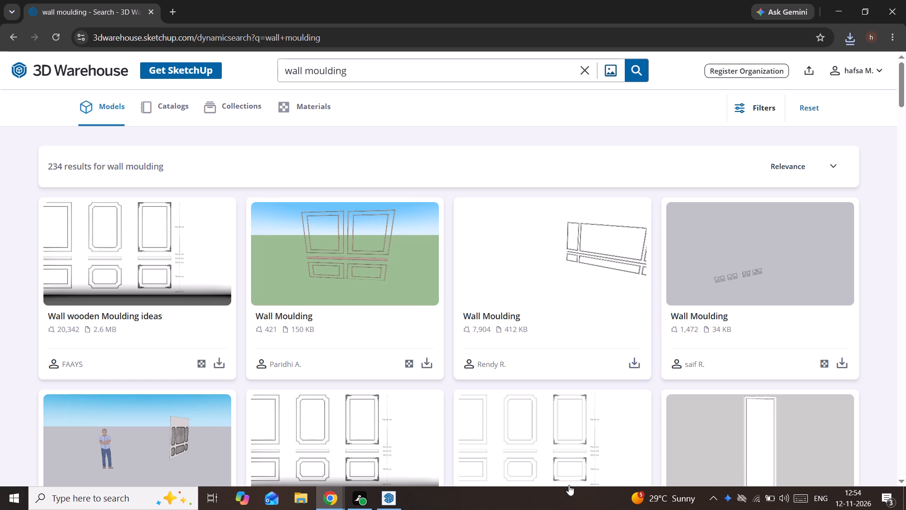
Switch to SketchUp and examine the whole restaurant interior from its open front.
{"action": "left_click", "coordinate": [391, 504]}
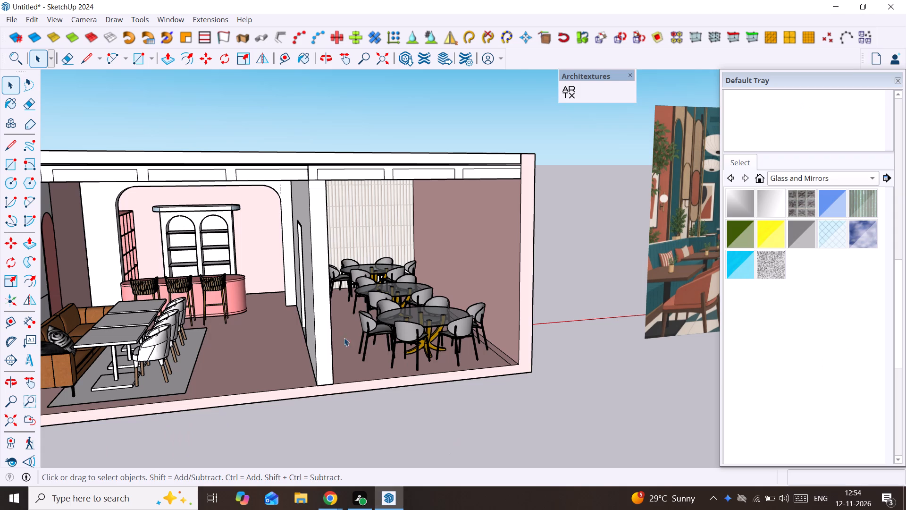
{"action": "scroll", "coordinate": [331, 337], "scroll_direction": "down", "scroll_amount": 4}
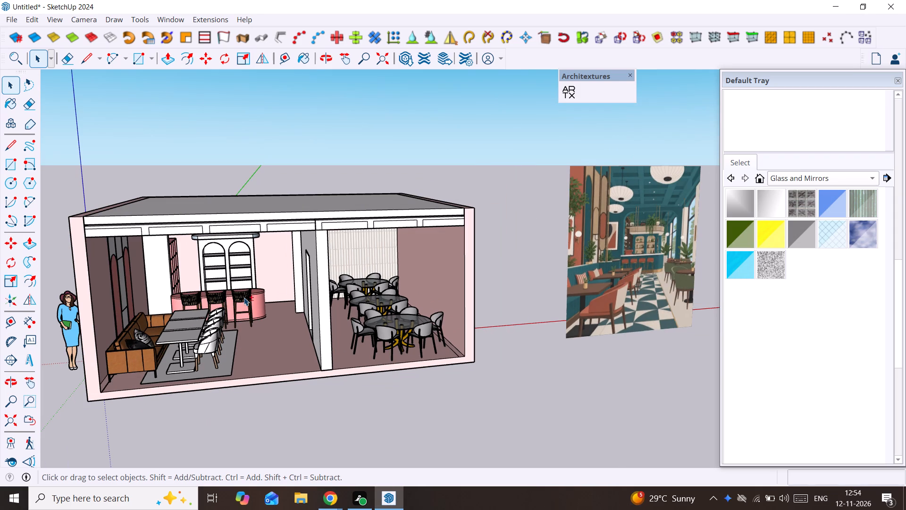
{"action": "middle_click_drag", "start_coordinate": [245, 297], "coordinate": [274, 292], "text": "shift"}
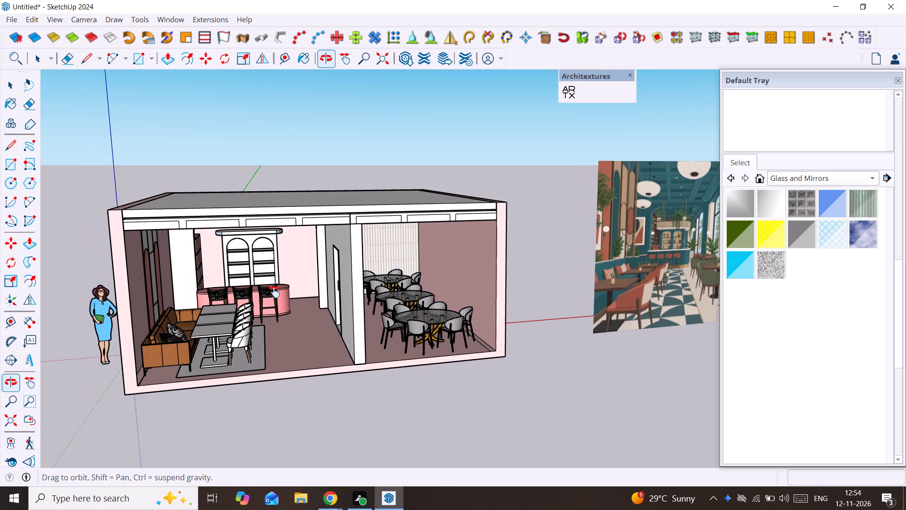
{"action": "middle_click_drag", "start_coordinate": [274, 292], "coordinate": [318, 284], "text": "shift"}
{"action": "middle_click_drag", "start_coordinate": [317, 284], "coordinate": [262, 282]}
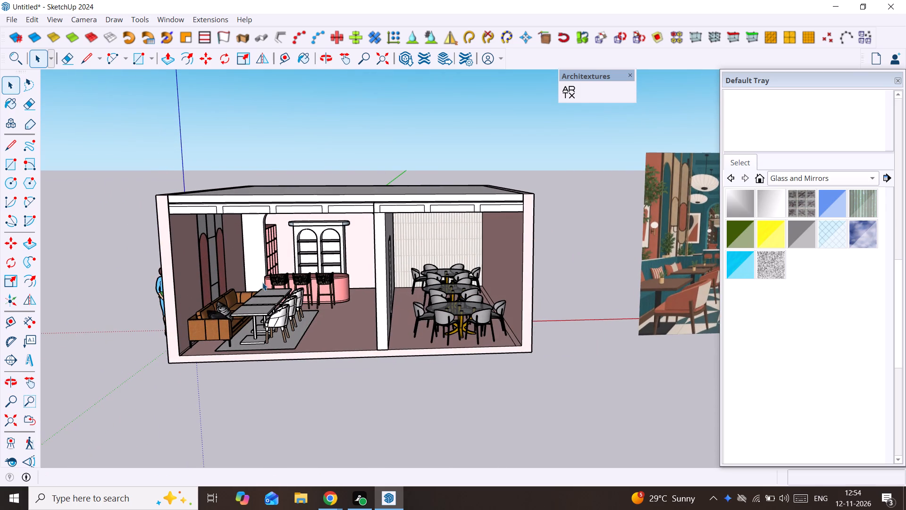
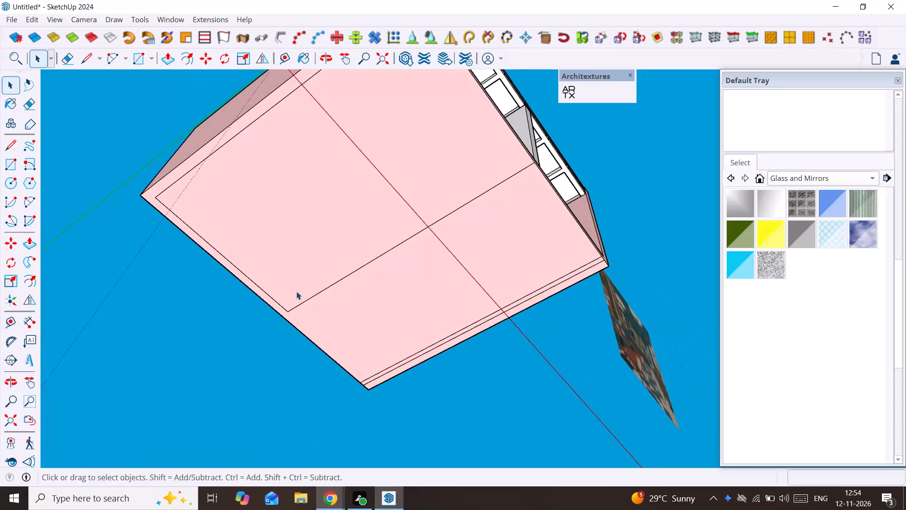
Examine the restaurant interior and its side walls from the open front, covering both seating areas and the dividing wall.
{"action": "scroll", "coordinate": [273, 297], "scroll_direction": "up", "scroll_amount": 2}
{"action": "middle_click_drag", "start_coordinate": [290, 296], "coordinate": [534, 473]}
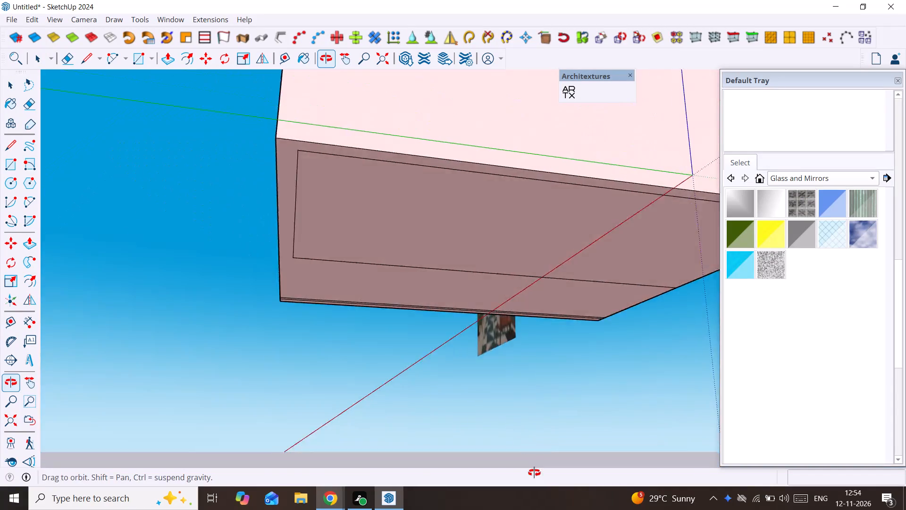
{"action": "middle_click_drag", "start_coordinate": [534, 473], "coordinate": [205, 501]}
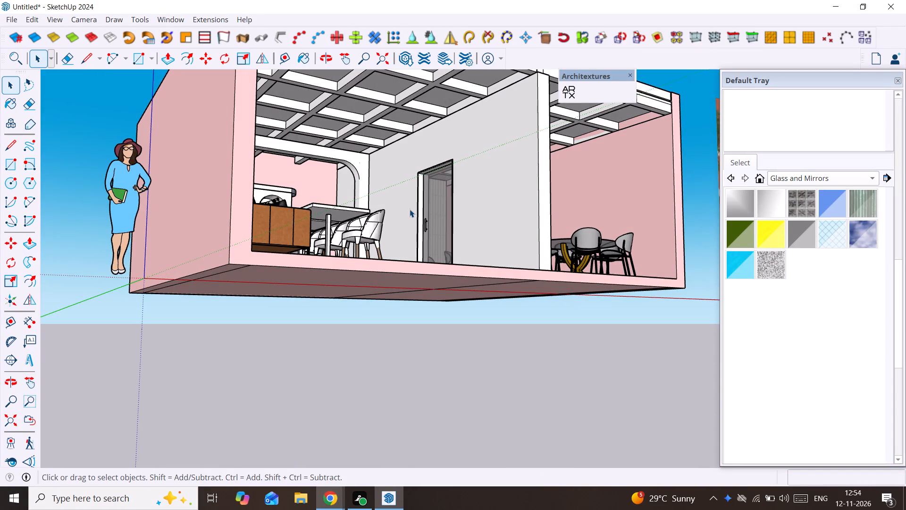
{"action": "middle_click_drag", "start_coordinate": [410, 209], "coordinate": [326, 276]}
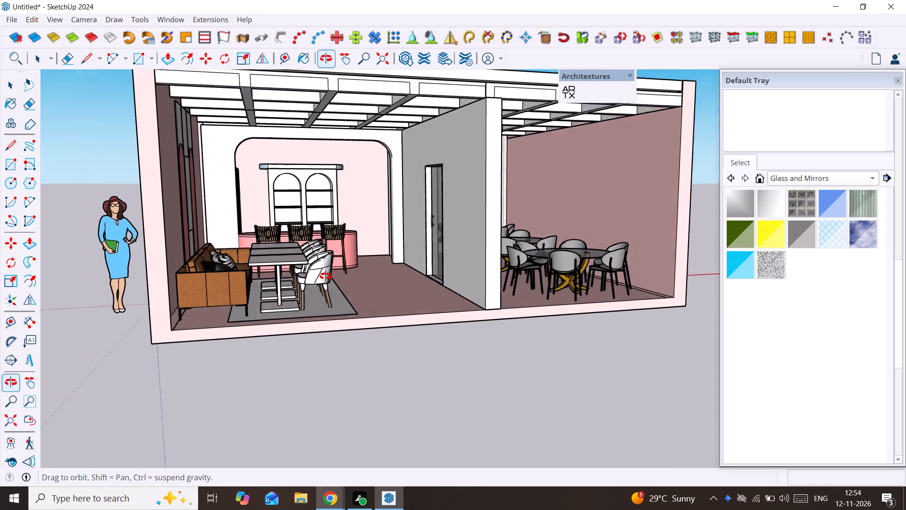
{"action": "middle_click_drag", "start_coordinate": [326, 276], "coordinate": [326, 276]}
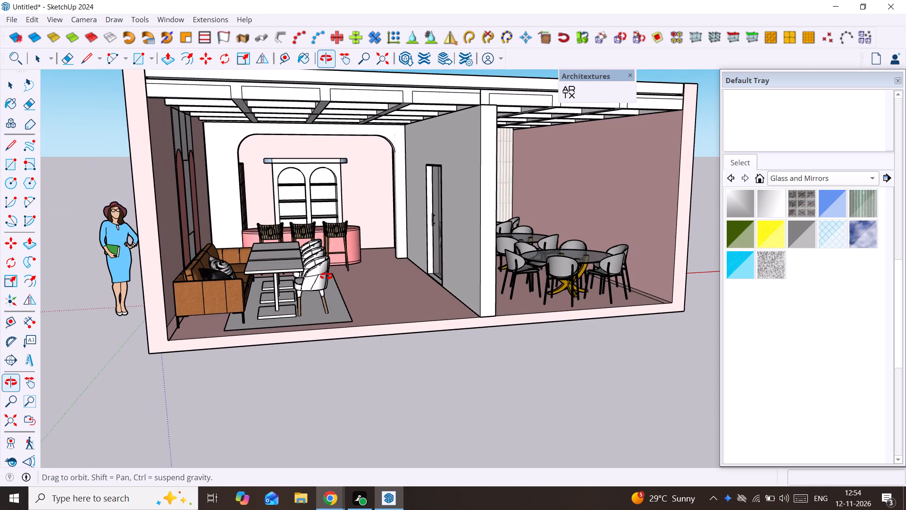
{"action": "middle_click_drag", "start_coordinate": [326, 276], "coordinate": [326, 276]}
{"action": "middle_click_drag", "start_coordinate": [326, 276], "coordinate": [438, 265]}
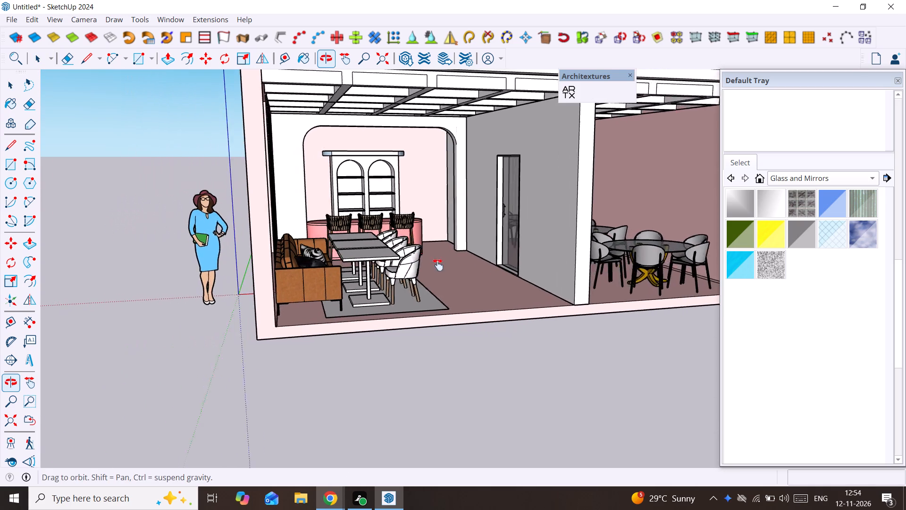
{"action": "middle_click_drag", "start_coordinate": [438, 265], "coordinate": [375, 270]}
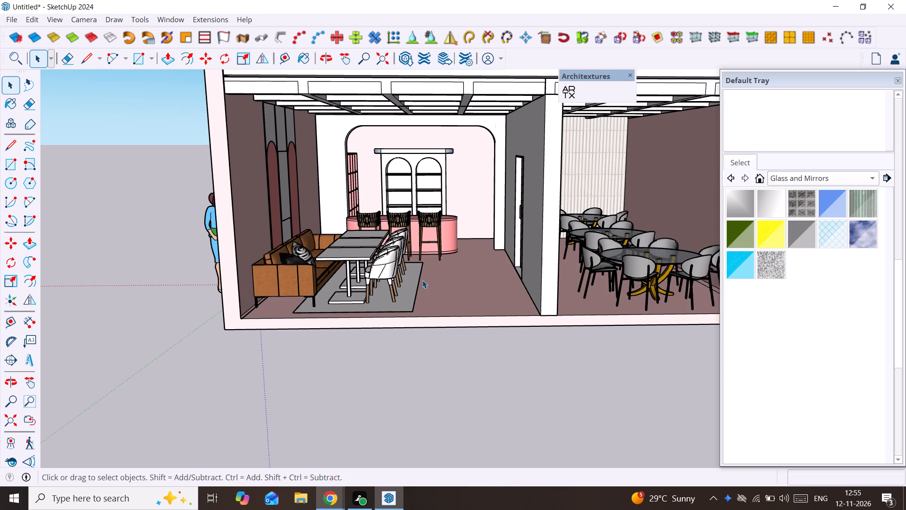
{"action": "scroll", "coordinate": [449, 159], "scroll_direction": "down", "scroll_amount": 2}
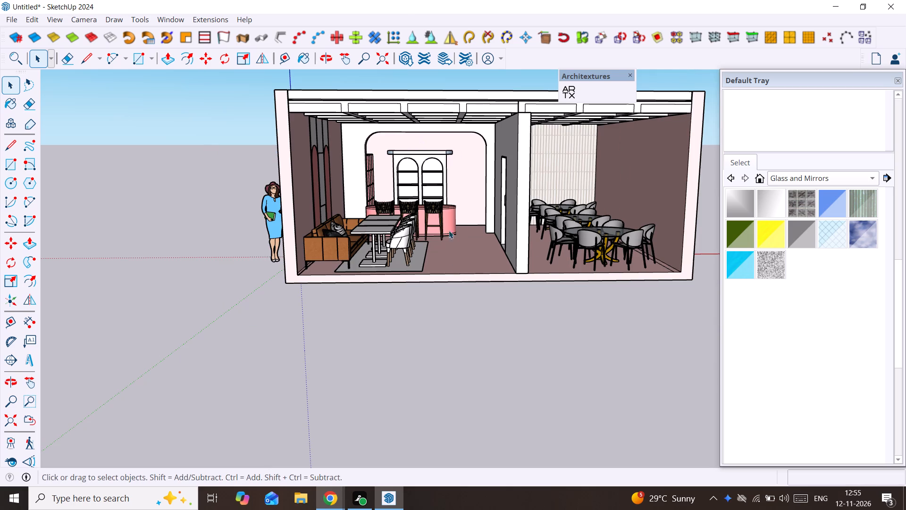
{"action": "middle_click_drag", "start_coordinate": [442, 270], "coordinate": [313, 300], "text": "shift"}
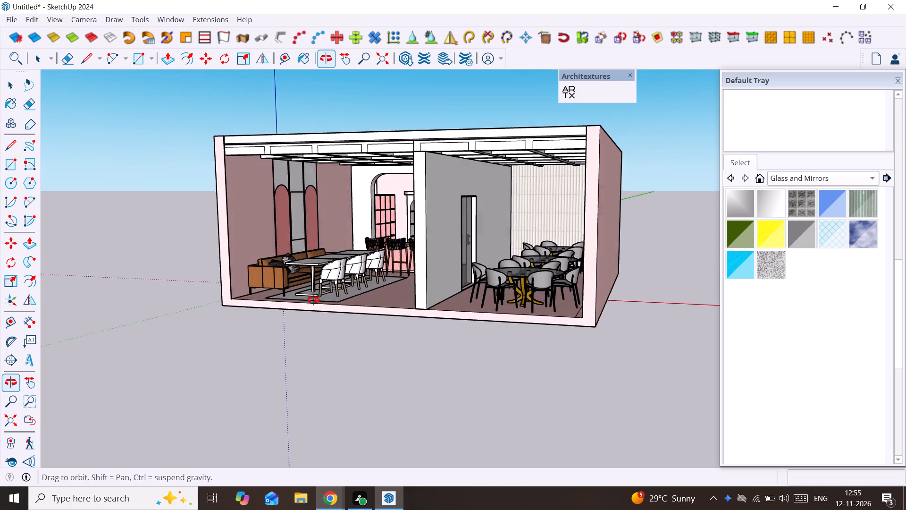
{"action": "middle_click_drag", "start_coordinate": [313, 300], "coordinate": [268, 301], "text": "shift"}
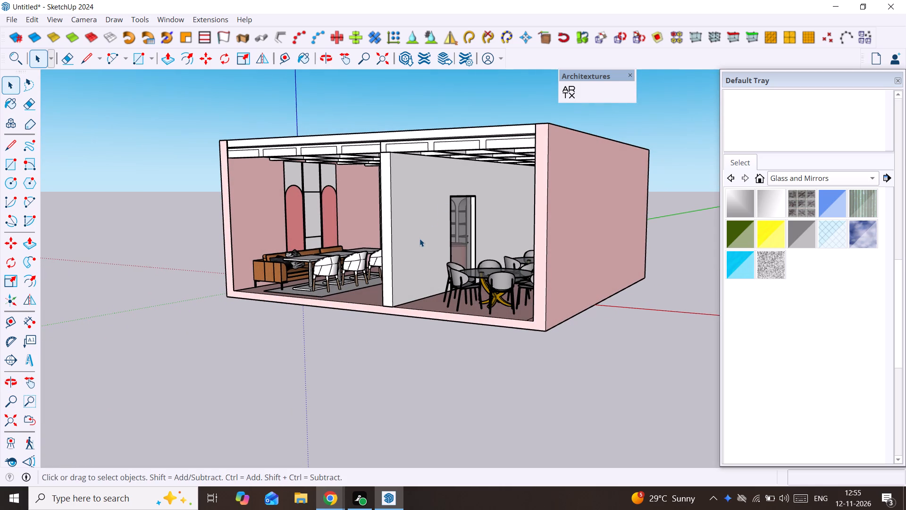
Switch to Chrome and download the 1 MB WALL MOULDING DEISGN model from the 3D Warehouse results again.
{"action": "left_click", "coordinate": [332, 506]}
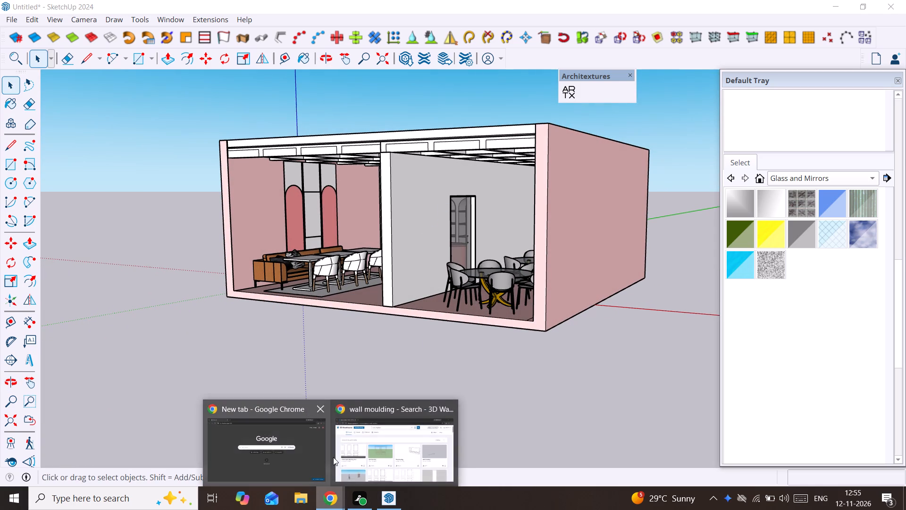
{"action": "left_click", "coordinate": [380, 475]}
{"action": "scroll", "coordinate": [384, 357], "scroll_direction": "down", "scroll_amount": 4}
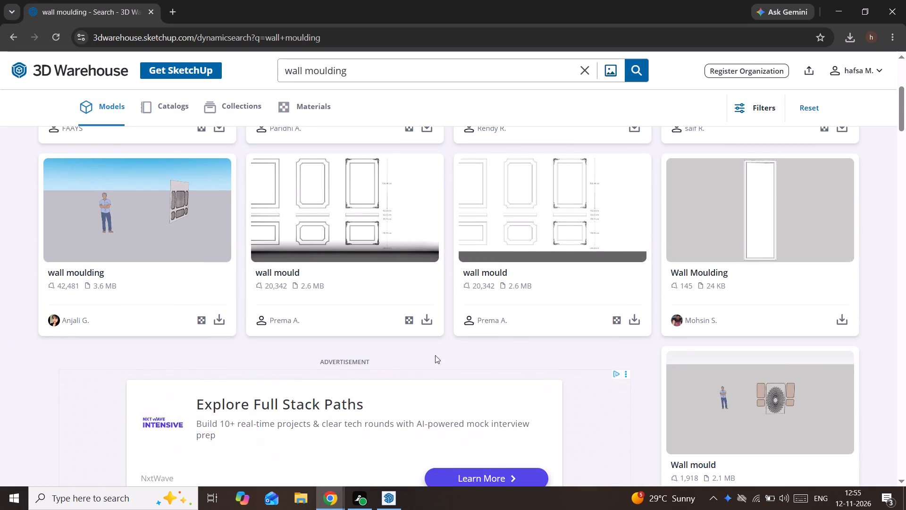
{"action": "scroll", "coordinate": [591, 339], "scroll_direction": "down", "scroll_amount": 14}
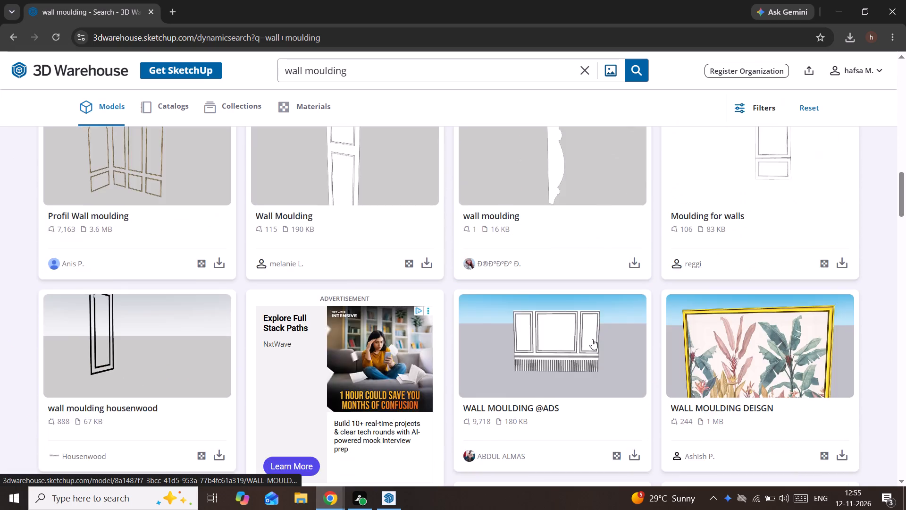
{"action": "scroll", "coordinate": [592, 339], "scroll_direction": "down", "scroll_amount": 5}
{"action": "scroll", "coordinate": [592, 339], "scroll_direction": "up", "scroll_amount": 3}
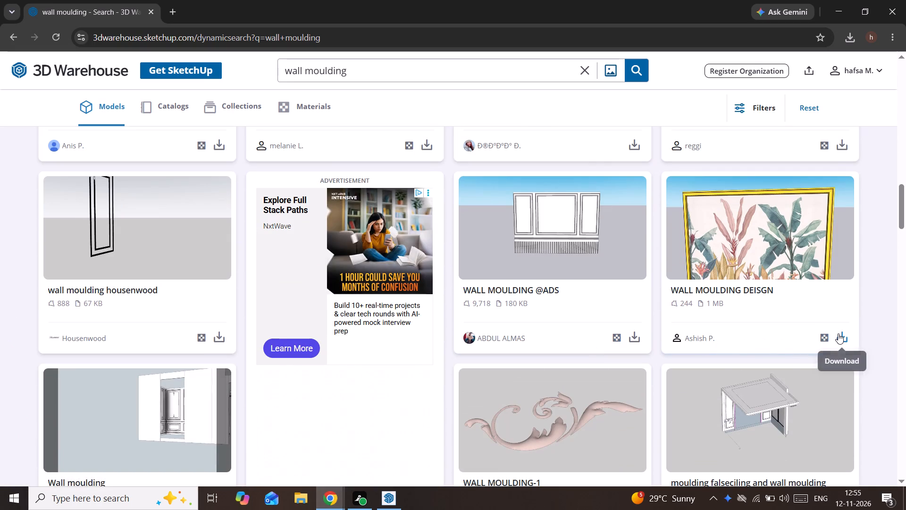
{"action": "left_click", "coordinate": [838, 333]}
{"action": "left_click", "coordinate": [822, 357]}
Look through the remaining wall moulding results for other suitable panel models and return toward the start of the list.
{"action": "scroll", "coordinate": [611, 342], "scroll_direction": "down", "scroll_amount": 4}
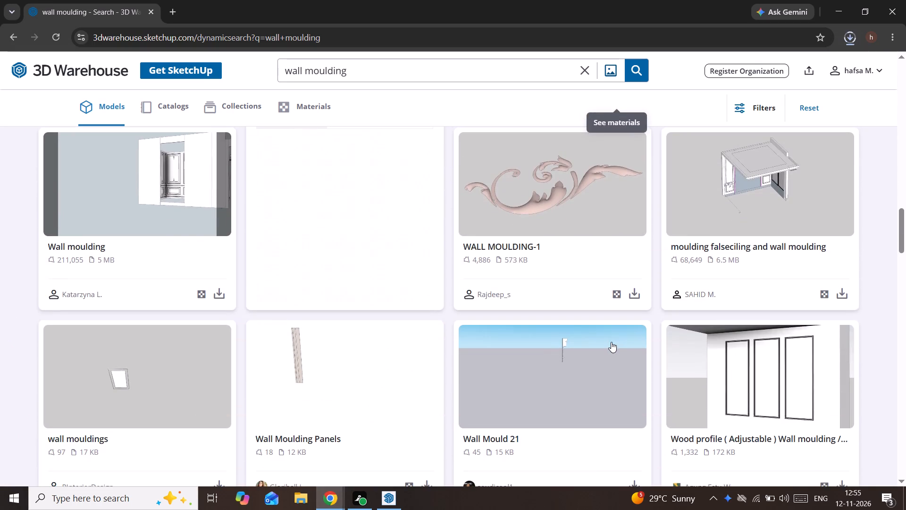
{"action": "scroll", "coordinate": [611, 341], "scroll_direction": "down", "scroll_amount": 8}
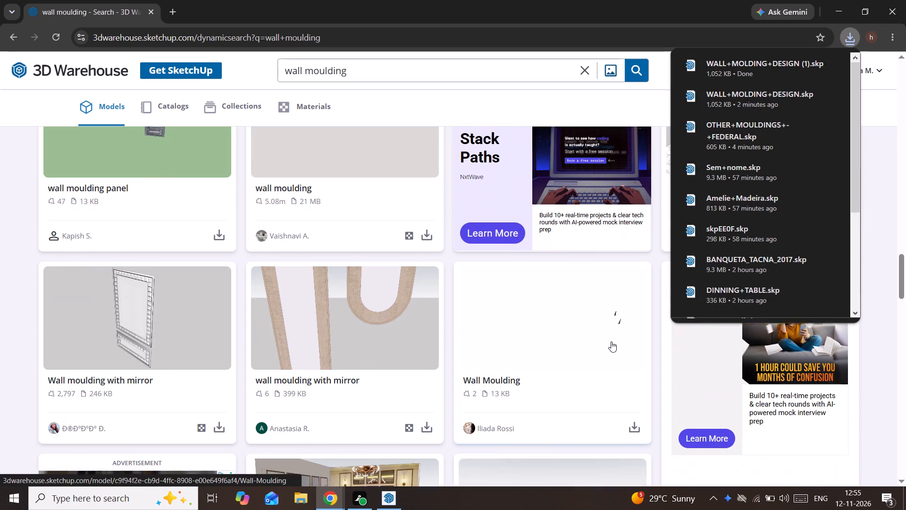
{"action": "scroll", "coordinate": [433, 346], "scroll_direction": "down", "scroll_amount": 5}
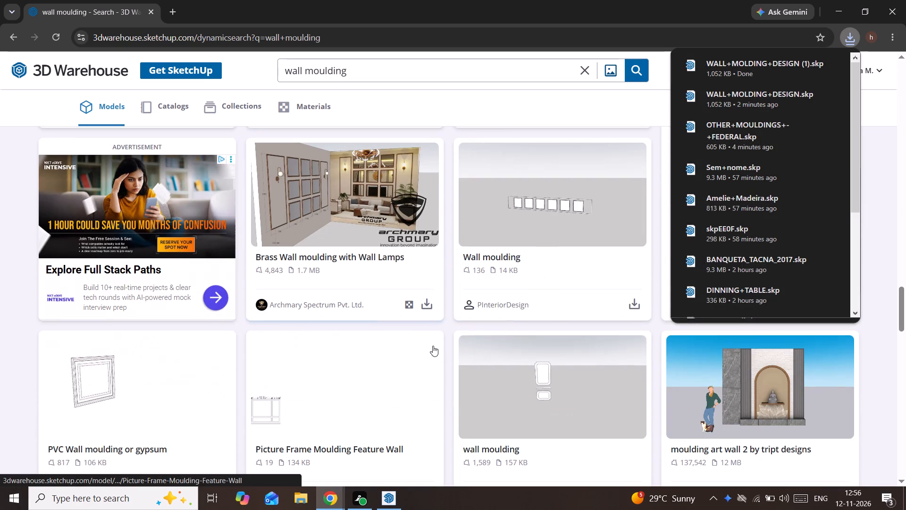
{"action": "scroll", "coordinate": [432, 344], "scroll_direction": "down", "scroll_amount": 5}
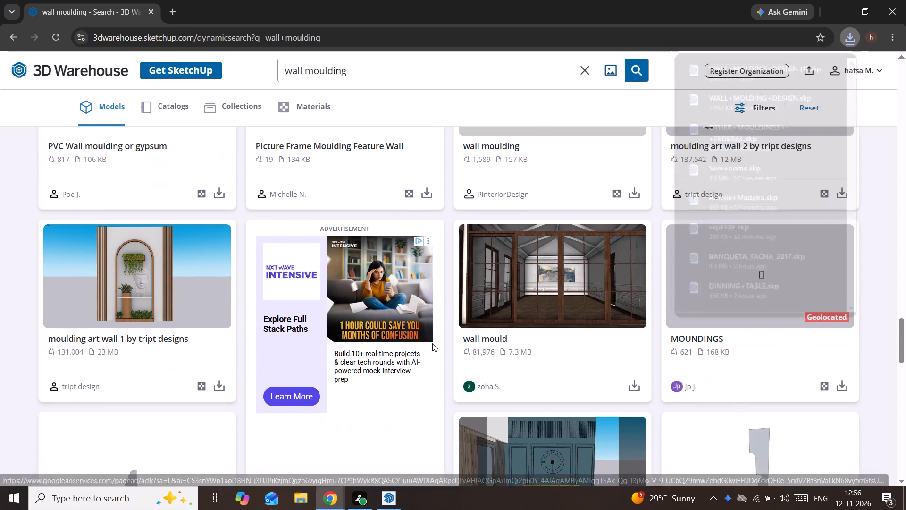
{"action": "scroll", "coordinate": [432, 343], "scroll_direction": "down", "scroll_amount": 4}
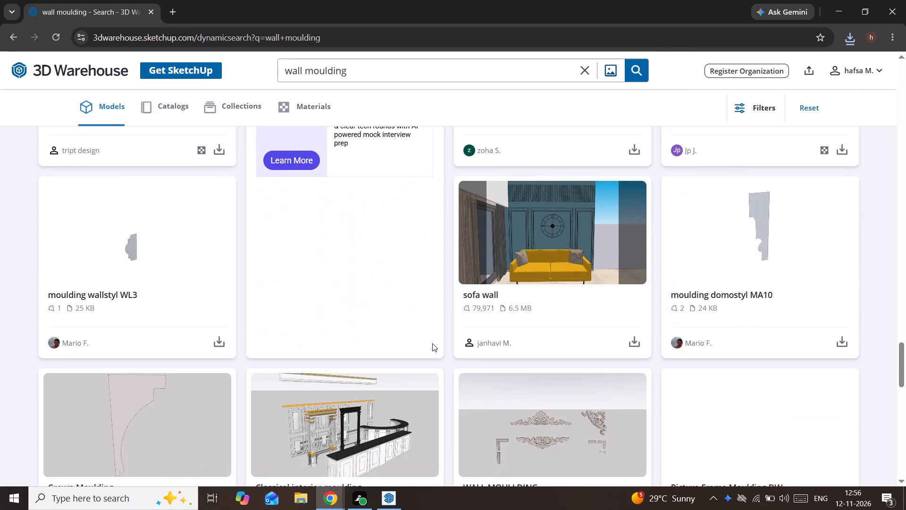
{"action": "scroll", "coordinate": [432, 343], "scroll_direction": "down", "scroll_amount": 10}
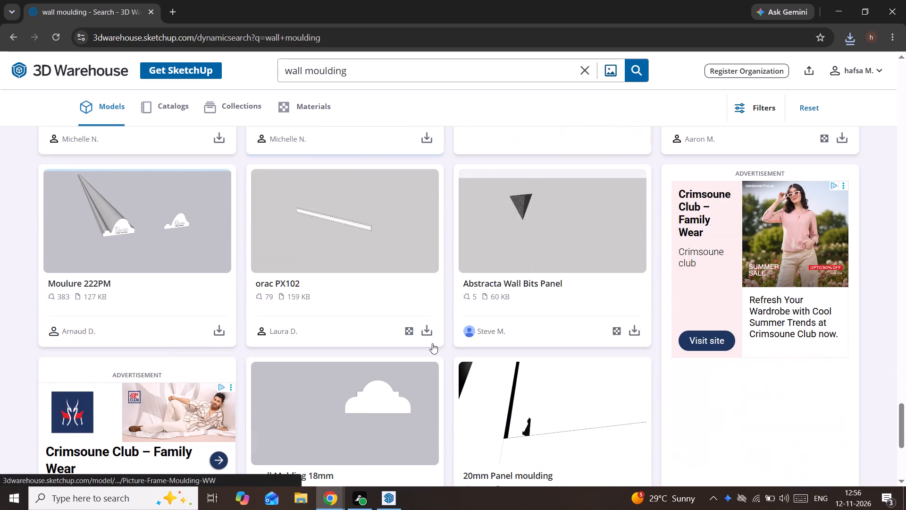
{"action": "scroll", "coordinate": [432, 343], "scroll_direction": "up", "scroll_amount": 16}
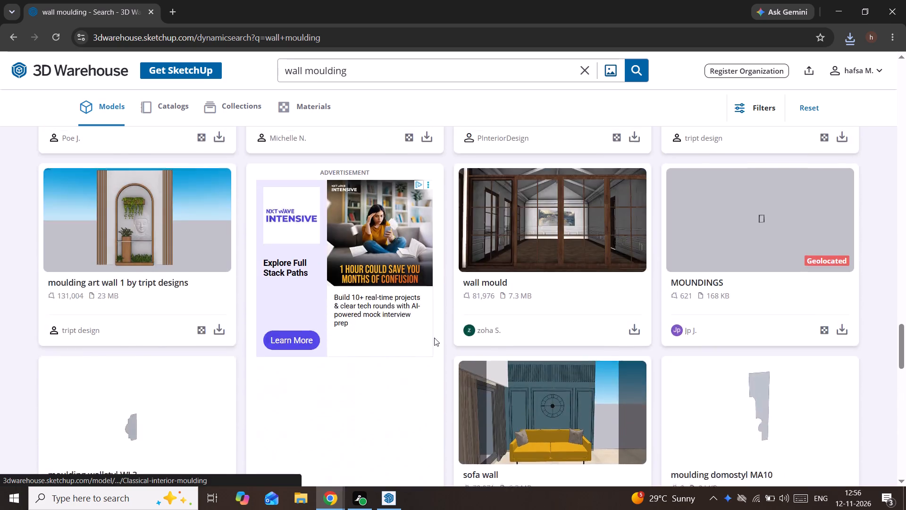
{"action": "scroll", "coordinate": [434, 338], "scroll_direction": "up", "scroll_amount": 20}
{"action": "scroll", "coordinate": [434, 338], "scroll_direction": "up", "scroll_amount": 8}
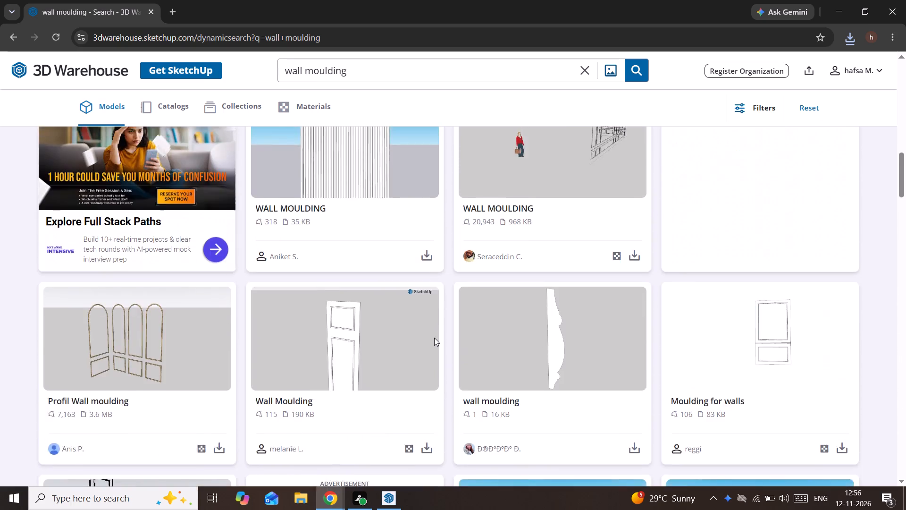
{"action": "scroll", "coordinate": [434, 338], "scroll_direction": "up", "scroll_amount": 7}
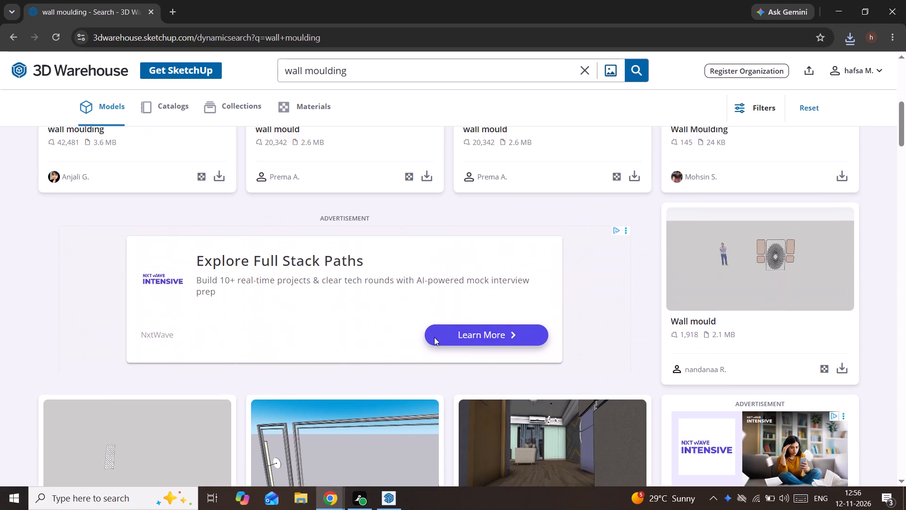
Download the 2.6 MB Wall wooden Moulding ideas model as a SketchUp file.
{"action": "scroll", "coordinate": [434, 337], "scroll_direction": "up", "scroll_amount": 5}
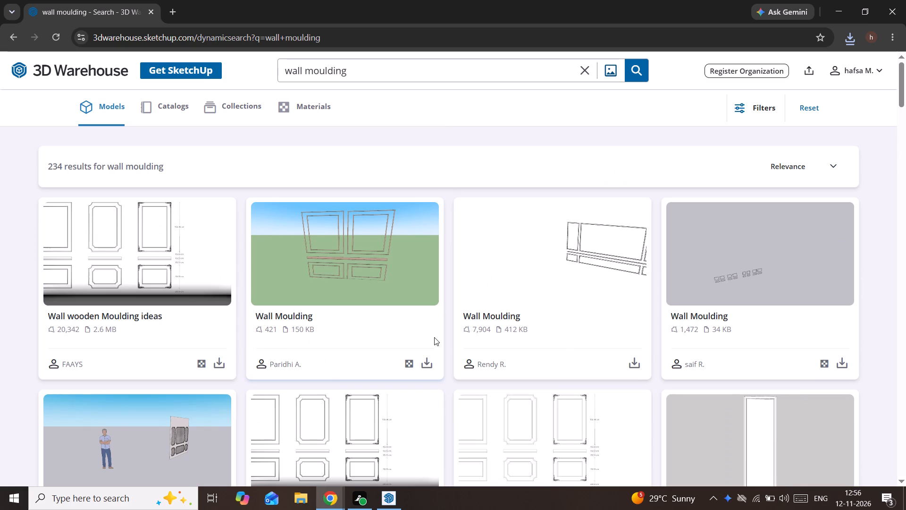
{"action": "left_click", "coordinate": [217, 357]}
{"action": "left_click", "coordinate": [241, 387]}
Switch to SketchUp and isolate the room shell group of floor and walls from the rest of the model.
{"action": "left_click", "coordinate": [397, 501]}
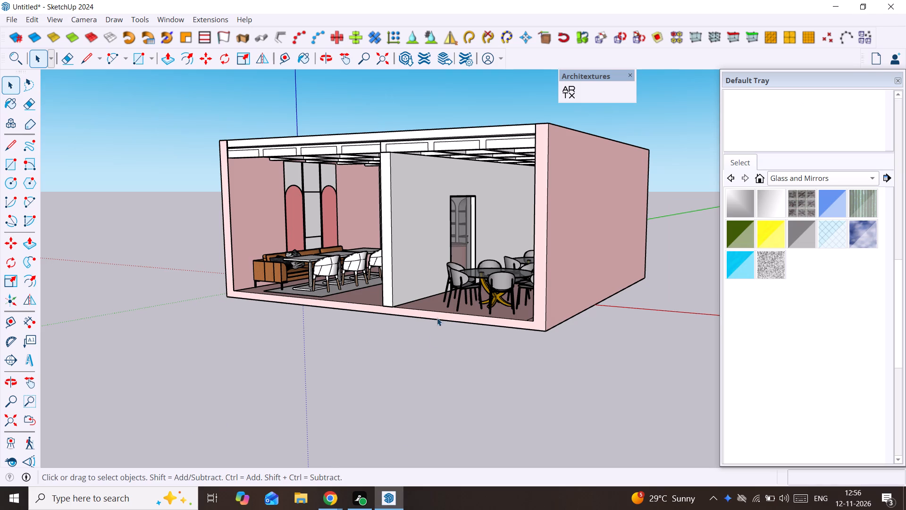
{"action": "middle_click_drag", "start_coordinate": [437, 318], "coordinate": [652, 360]}
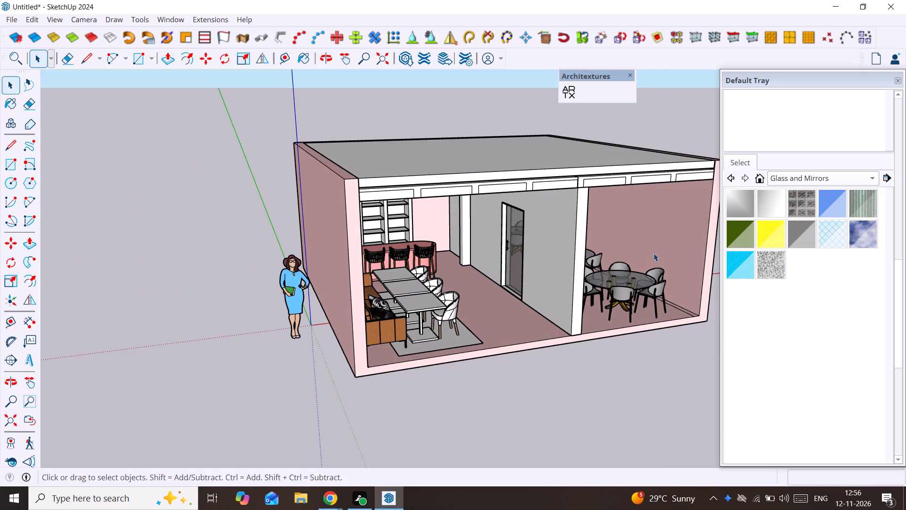
{"action": "key", "text": "space"}
{"action": "left_click", "coordinate": [654, 246]}
{"action": "right_click", "coordinate": [654, 246]}
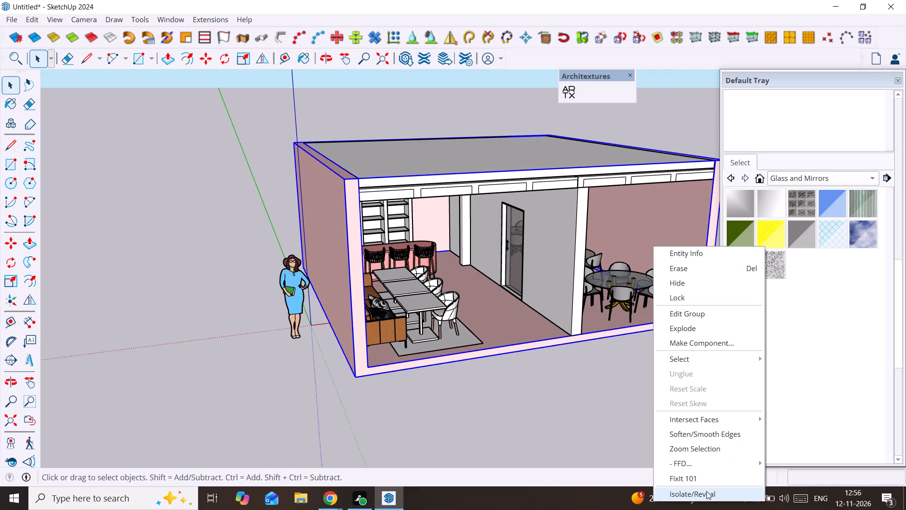
{"action": "left_click", "coordinate": [706, 492]}
Open the isolated room shell group for editing at the plain side wall next to the ribbed-texture wall section.
{"action": "scroll", "coordinate": [524, 312], "scroll_direction": "up", "scroll_amount": 1}
{"action": "middle_click_drag", "start_coordinate": [521, 312], "coordinate": [389, 346], "text": "shift"}
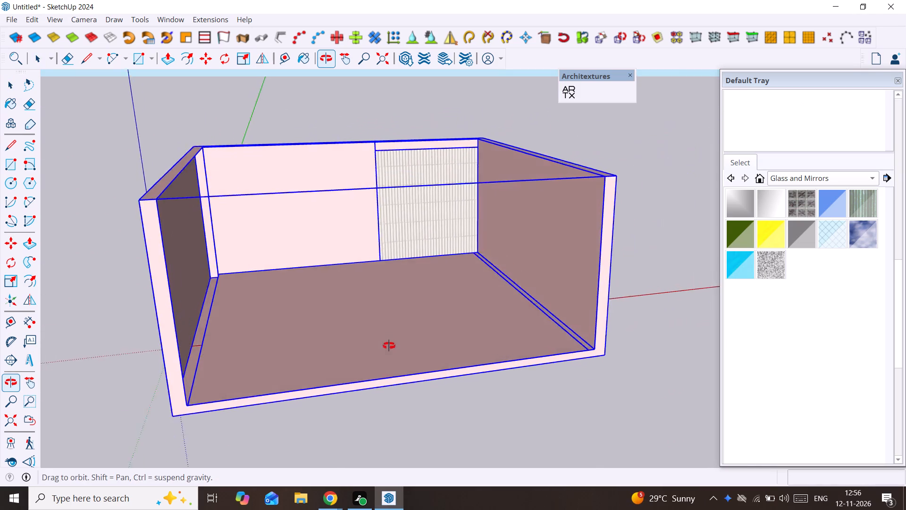
{"action": "middle_click_drag", "start_coordinate": [389, 346], "coordinate": [665, 371], "text": "shift"}
{"action": "left_click", "coordinate": [485, 105]}
{"action": "scroll", "coordinate": [403, 193], "scroll_direction": "up", "scroll_amount": 2}
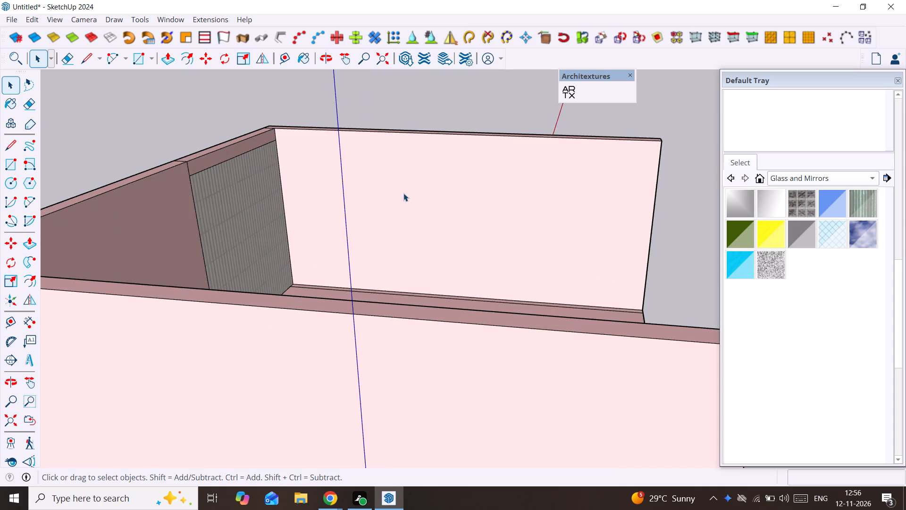
{"action": "middle_click_drag", "start_coordinate": [403, 193], "coordinate": [464, 240], "text": "shift"}
{"action": "left_click", "coordinate": [331, 91]}
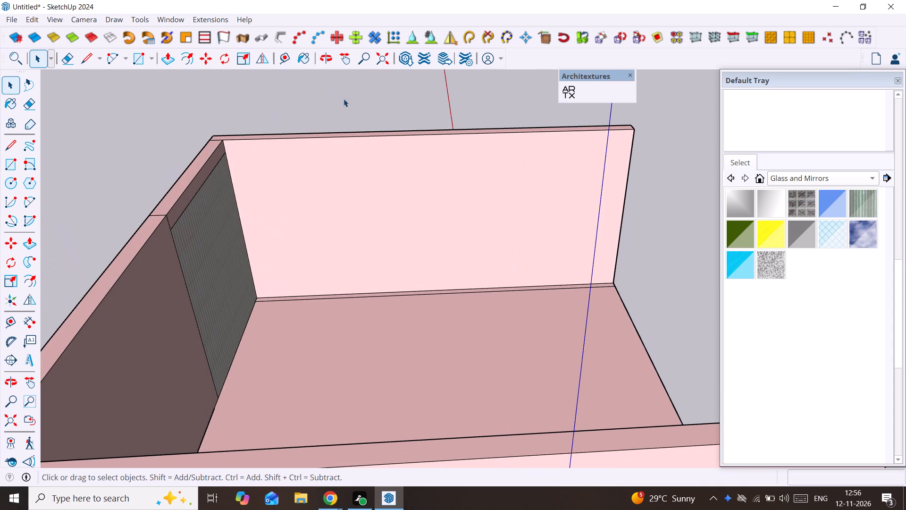
{"action": "double_click", "coordinate": [388, 166]}
{"action": "scroll", "coordinate": [391, 188], "scroll_direction": "up", "scroll_amount": 3}
{"action": "middle_click_drag", "start_coordinate": [391, 188], "coordinate": [403, 225]}
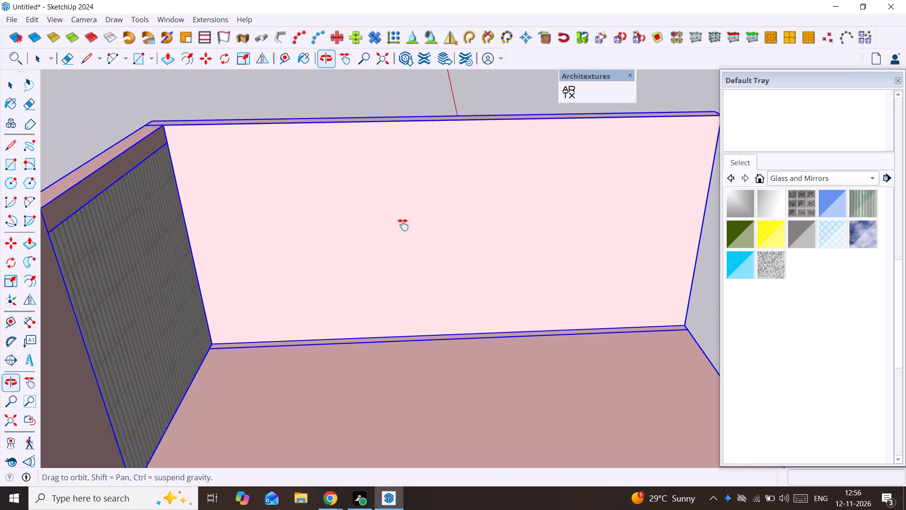
{"action": "middle_click_drag", "start_coordinate": [403, 225], "coordinate": [392, 184]}
{"action": "left_click", "coordinate": [392, 184]}
{"action": "left_click", "coordinate": [392, 184]}
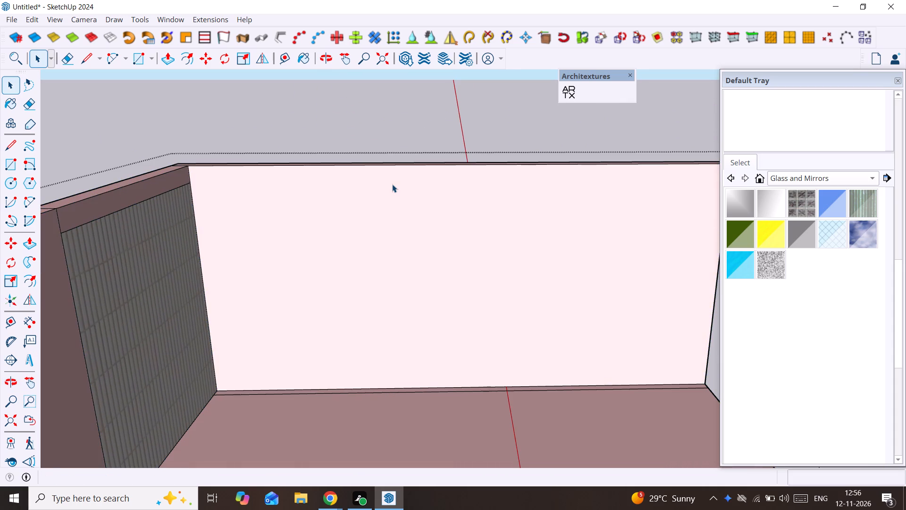
Import the downloaded Untitled (1) moulding model and place it beside the room shell.
{"action": "scroll", "coordinate": [392, 184], "scroll_direction": "up", "scroll_amount": 1}
{"action": "scroll", "coordinate": [392, 184], "scroll_direction": "down", "scroll_amount": 5}
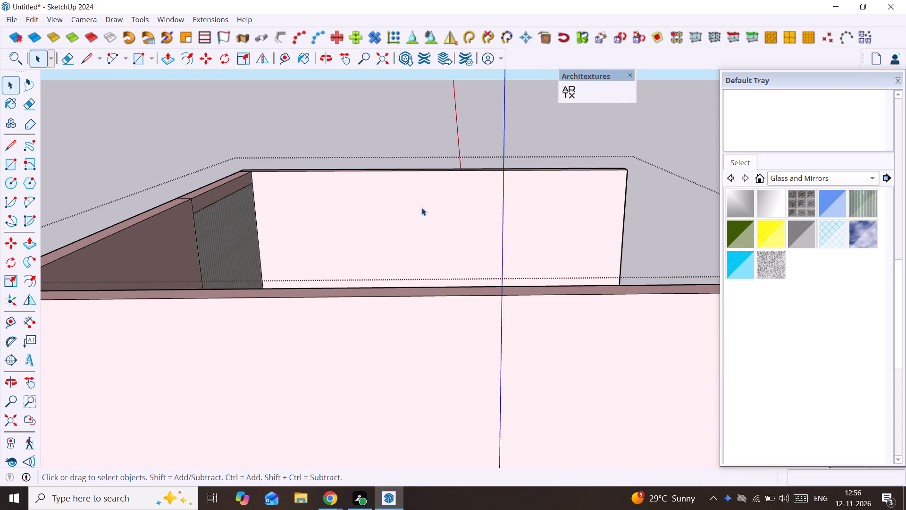
{"action": "left_click", "coordinate": [11, 18]}
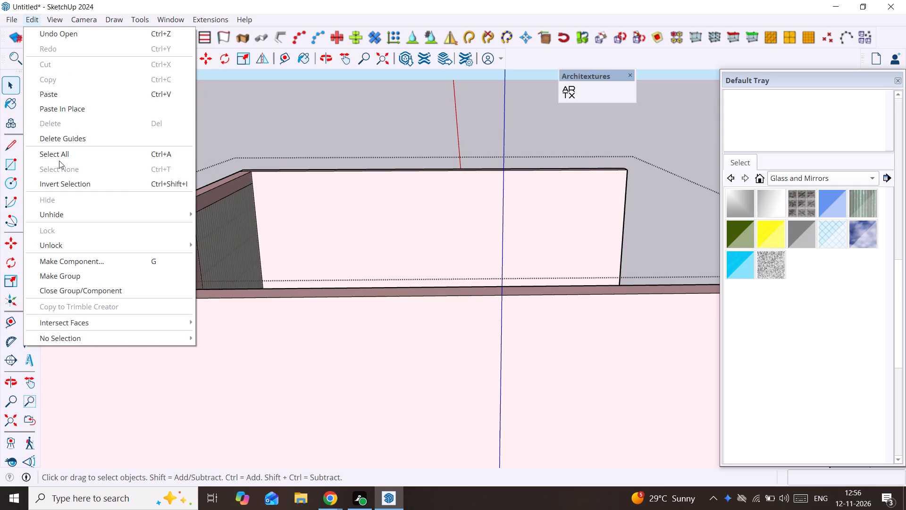
{"action": "left_click", "coordinate": [72, 179]}
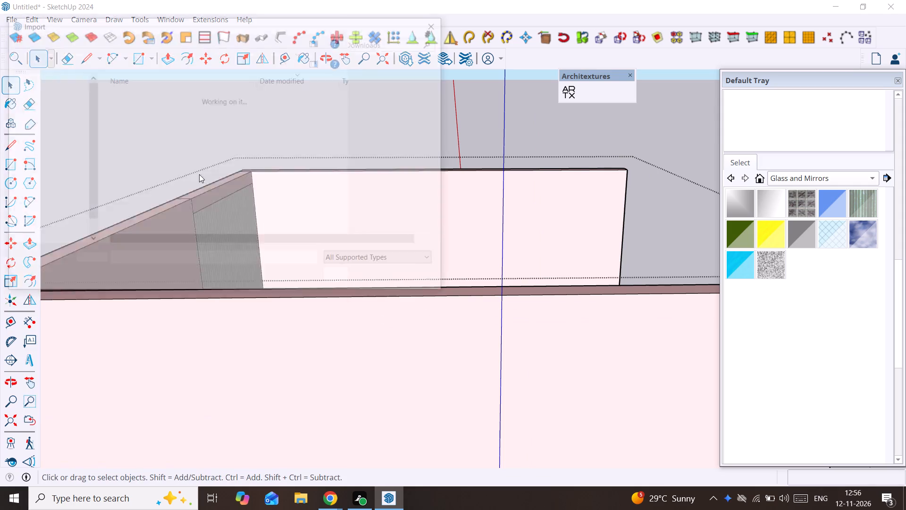
{"action": "left_click", "coordinate": [233, 115]}
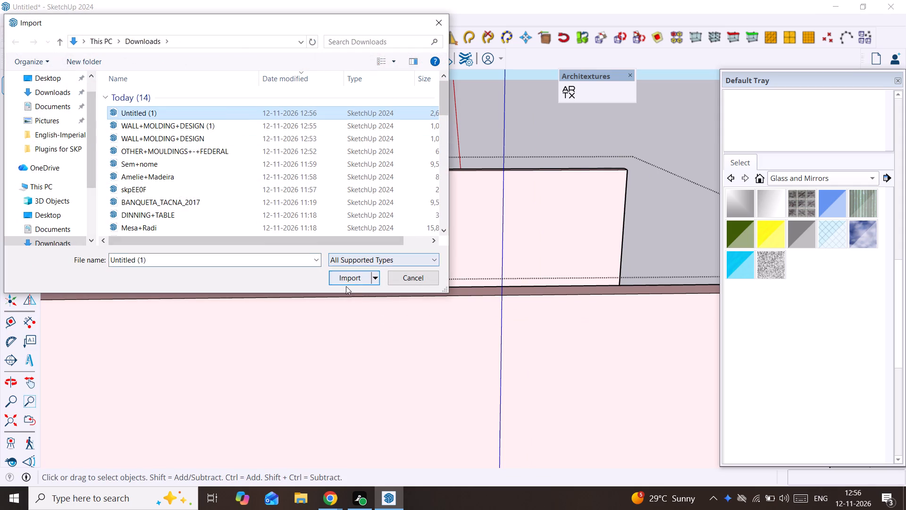
{"action": "left_click", "coordinate": [346, 286]}
{"action": "left_click", "coordinate": [347, 272]}
{"action": "scroll", "coordinate": [356, 246], "scroll_direction": "up", "scroll_amount": 2}
{"action": "middle_click_drag", "start_coordinate": [358, 246], "coordinate": [346, 304]}
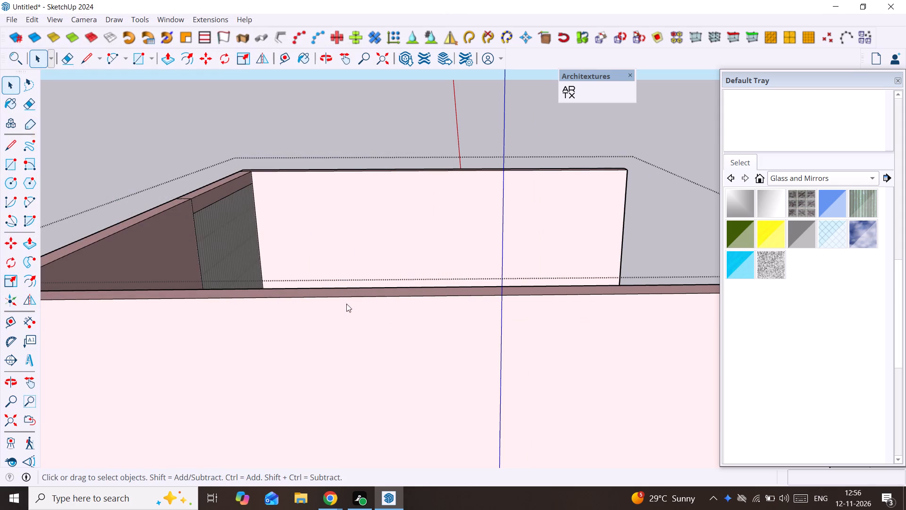
{"action": "middle_click_drag", "start_coordinate": [346, 304], "coordinate": [346, 321]}
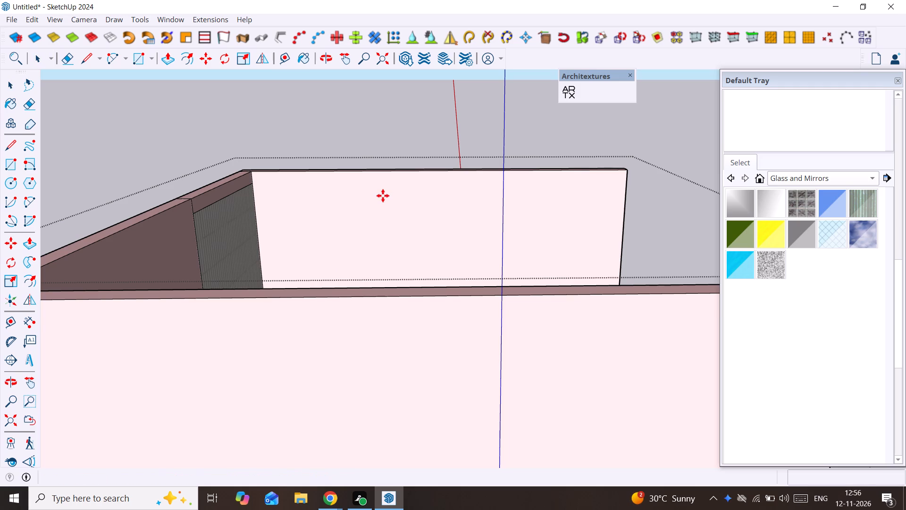
{"action": "scroll", "coordinate": [383, 195], "scroll_direction": "down", "scroll_amount": 5}
{"action": "middle_click_drag", "start_coordinate": [383, 195], "coordinate": [268, 217]}
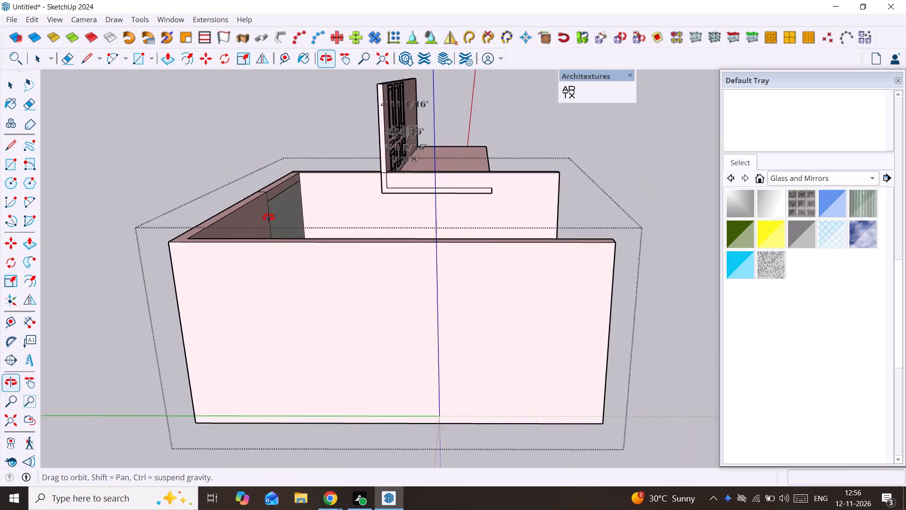
{"action": "middle_click_drag", "start_coordinate": [268, 217], "coordinate": [136, 227]}
{"action": "middle_click_drag", "start_coordinate": [448, 210], "coordinate": [388, 224]}
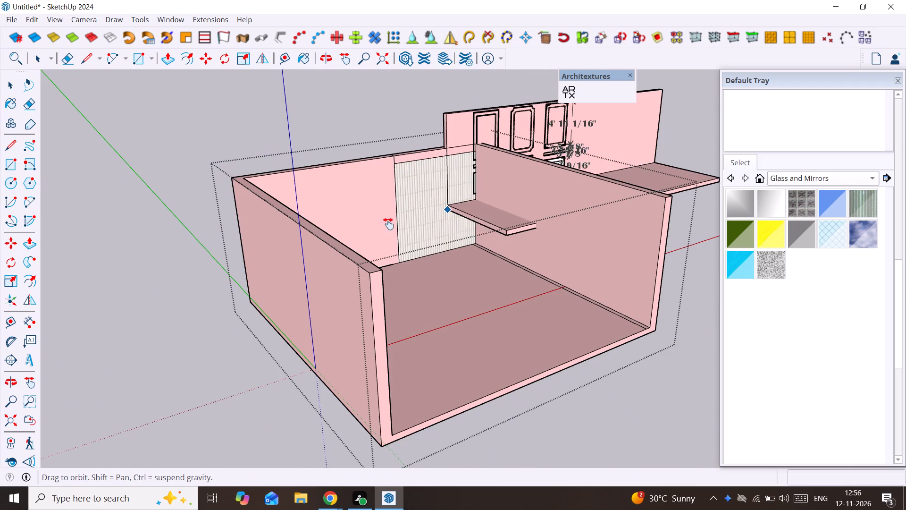
{"action": "middle_click_drag", "start_coordinate": [388, 224], "coordinate": [159, 261]}
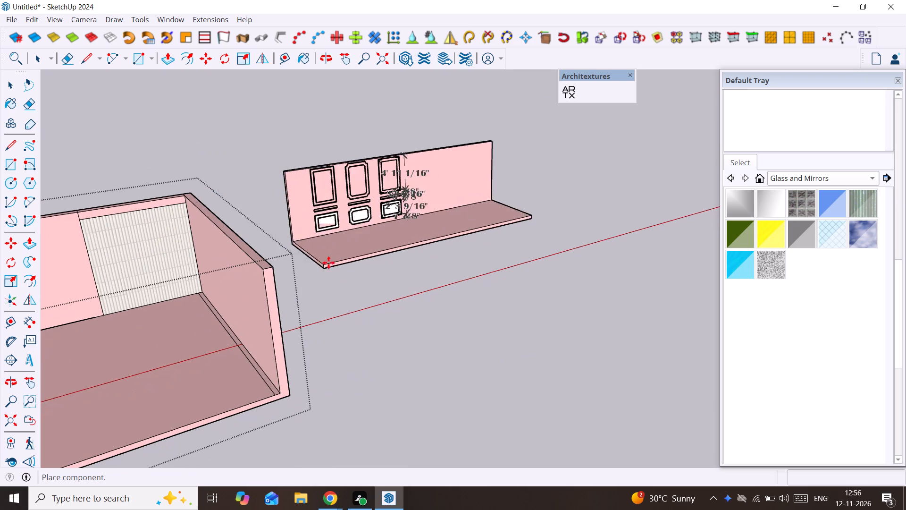
{"action": "left_click", "coordinate": [332, 284]}
{"action": "key", "text": "space"}
Open the imported moulding model and copy its middle set: the notched-corner upper panel, the rail strip and the lower panel.
{"action": "scroll", "coordinate": [392, 232], "scroll_direction": "up", "scroll_amount": 3}
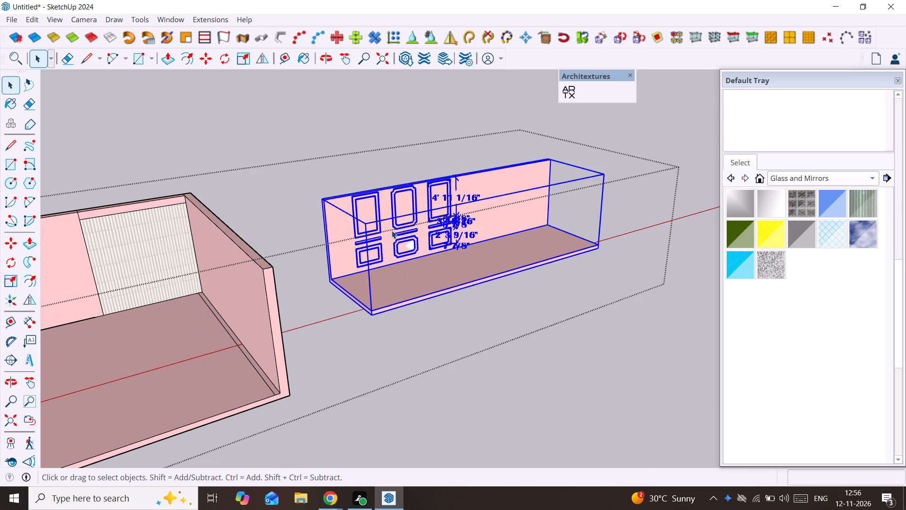
{"action": "scroll", "coordinate": [392, 230], "scroll_direction": "up", "scroll_amount": 8}
{"action": "double_click", "coordinate": [393, 229]}
{"action": "scroll", "coordinate": [393, 229], "scroll_direction": "up", "scroll_amount": 3}
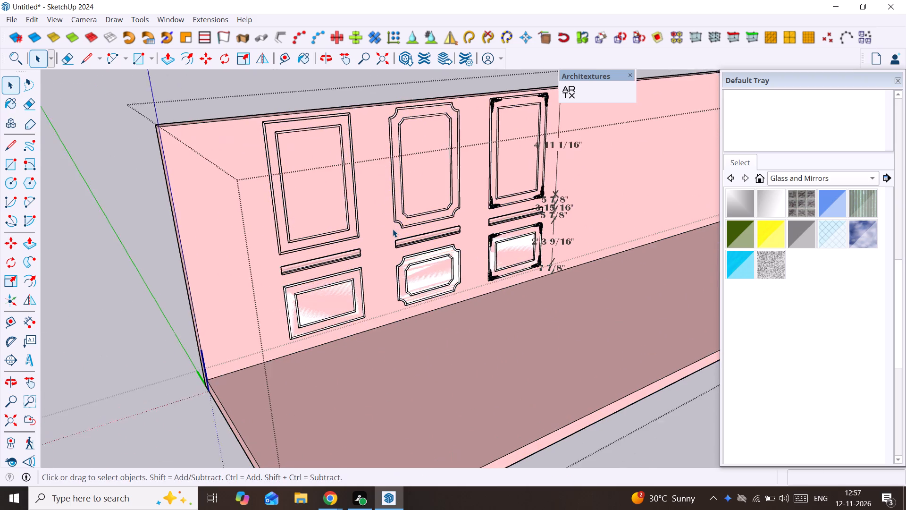
{"action": "middle_click_drag", "start_coordinate": [393, 229], "coordinate": [321, 236]}
{"action": "left_click", "coordinate": [328, 214]}
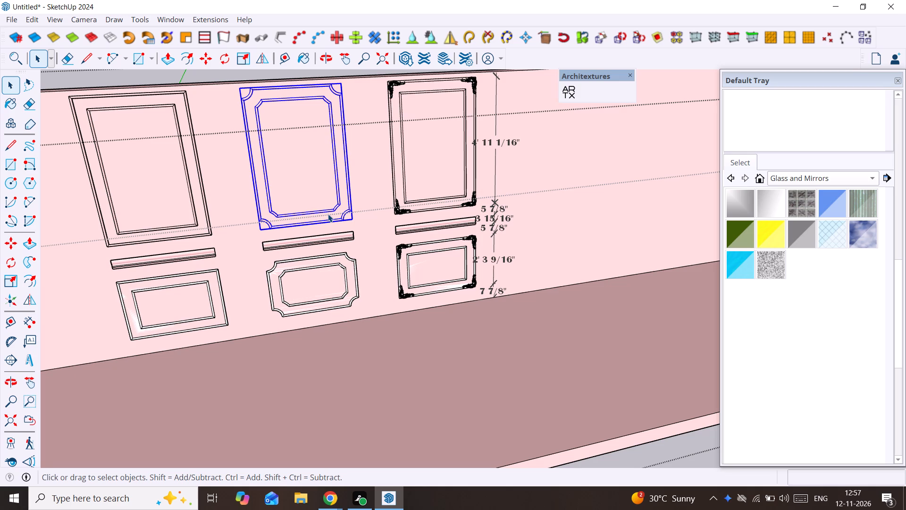
{"action": "left_click", "coordinate": [332, 238], "text": "ctrl"}
{"action": "left_click", "coordinate": [338, 266], "text": "ctrl"}
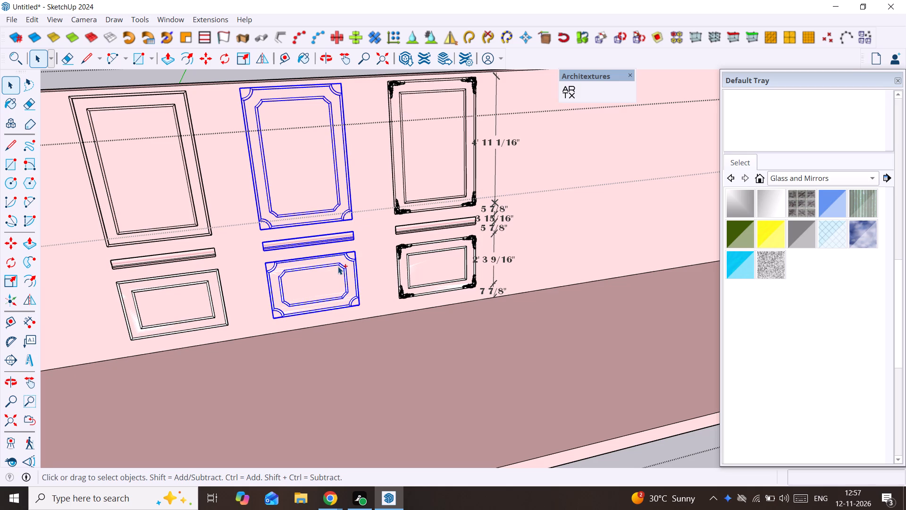
{"action": "key", "text": "ctrl+c"}
{"action": "key", "text": "ctrl+c"}
{"action": "key", "text": "ctrl+c"}
{"action": "key", "text": "ctrl+c"}
{"action": "key", "text": "ctrl+c"}
{"action": "key", "text": "ctrl+c"}
{"action": "key", "text": "ctrl+c"}
{"action": "key", "text": "ctrl+c"}
{"action": "key", "text": "ctrl+c"}
{"action": "key", "text": "ctrl+c"}
{"action": "key", "text": "ctrl+c"}
{"action": "key", "text": "ctrl+c"}
{"action": "key", "text": "ctrl+c"}
{"action": "key", "text": "ctrl+c"}
{"action": "key", "text": "ctrl+c"}
{"action": "key", "text": "ctrl+c"}
{"action": "key", "text": "ctrl+c"}
{"action": "key", "text": "ctrl+c"}
{"action": "key", "text": "ctrl+c"}
{"action": "key", "text": "ctrl+c"}
{"action": "key", "text": "space"}
Close the imported moulding model and delete it from beside the room shell.
{"action": "scroll", "coordinate": [338, 263], "scroll_direction": "down", "scroll_amount": 16}
{"action": "left_click", "coordinate": [420, 282]}
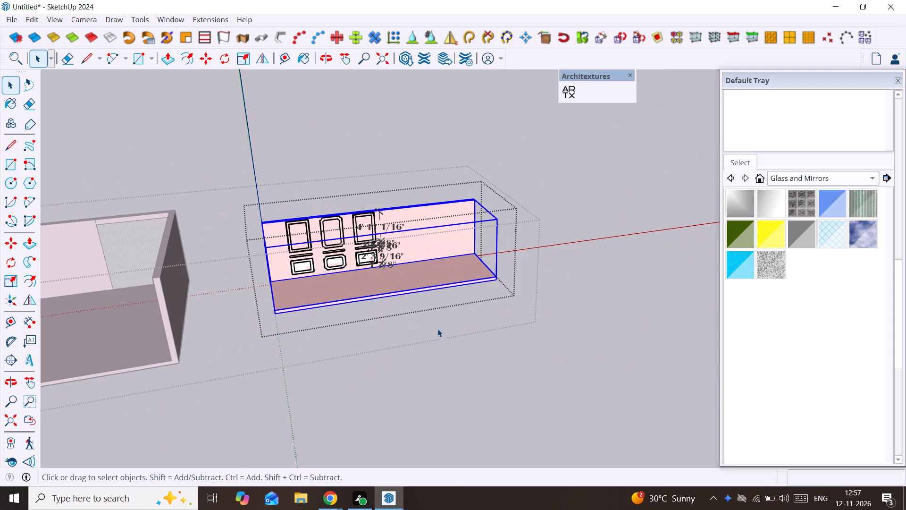
{"action": "left_click", "coordinate": [440, 382]}
{"action": "left_click", "coordinate": [400, 278]}
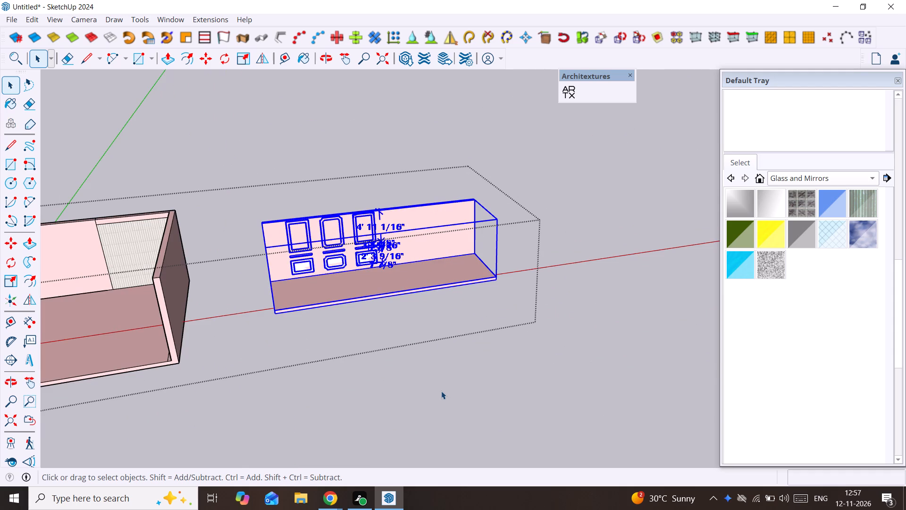
{"action": "key", "text": "Delete"}
Open the room shell group for editing and paste the copied moulding set just outside the room.
{"action": "scroll", "coordinate": [229, 328], "scroll_direction": "down", "scroll_amount": 4}
{"action": "middle_click_drag", "start_coordinate": [230, 325], "coordinate": [325, 297]}
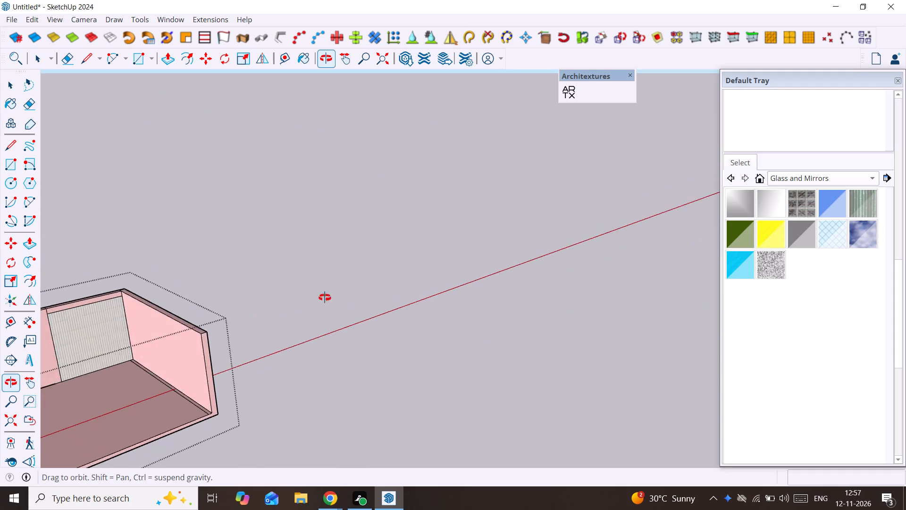
{"action": "middle_click_drag", "start_coordinate": [325, 297], "coordinate": [289, 299]}
{"action": "left_click", "coordinate": [281, 301]}
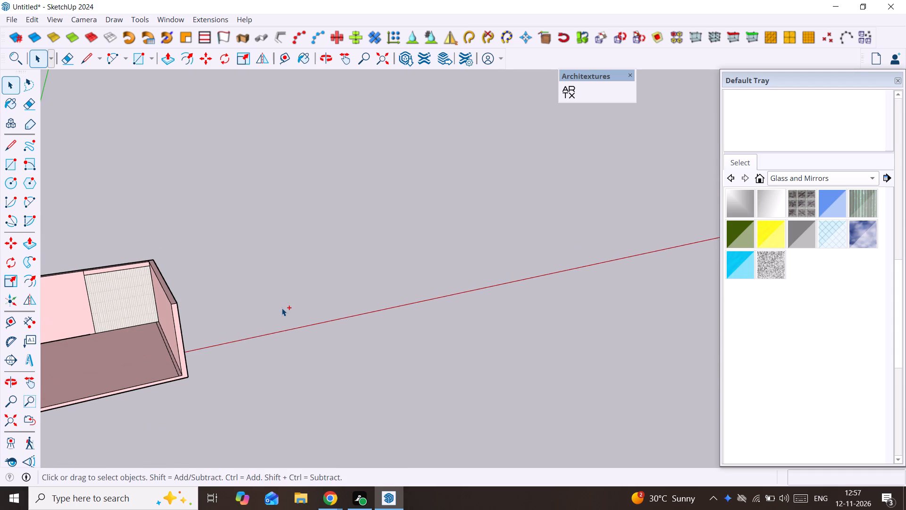
{"action": "double_click", "coordinate": [177, 332]}
{"action": "key", "text": "ctrl+v"}
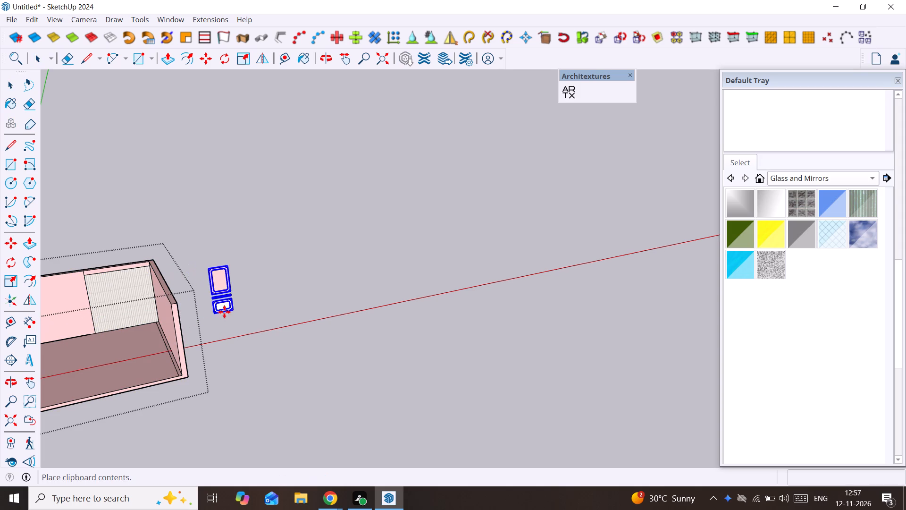
{"action": "left_click", "coordinate": [215, 334]}
Rotate the pasted moulding set 90 degrees about the vertical axis, pivoting on the upper panel's top corner.
{"action": "scroll", "coordinate": [229, 331], "scroll_direction": "up", "scroll_amount": 5}
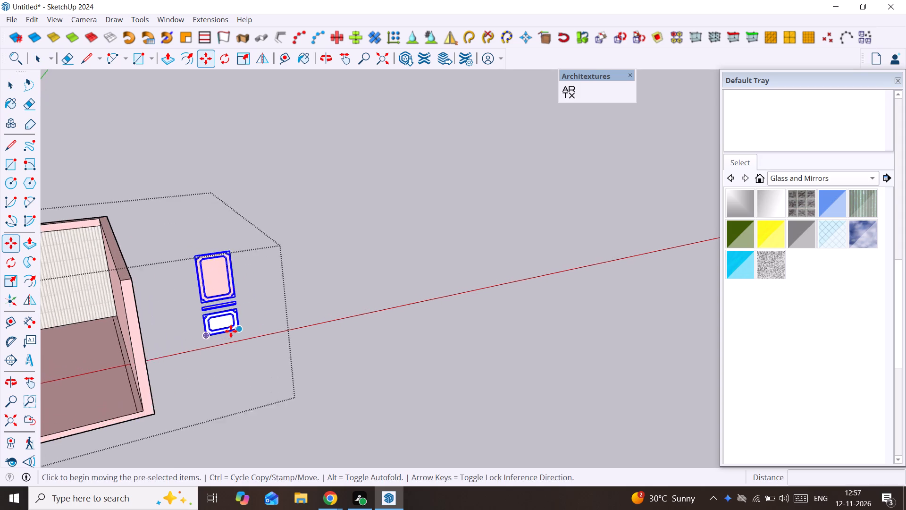
{"action": "scroll", "coordinate": [231, 331], "scroll_direction": "up", "scroll_amount": 5}
{"action": "key", "text": "space"}
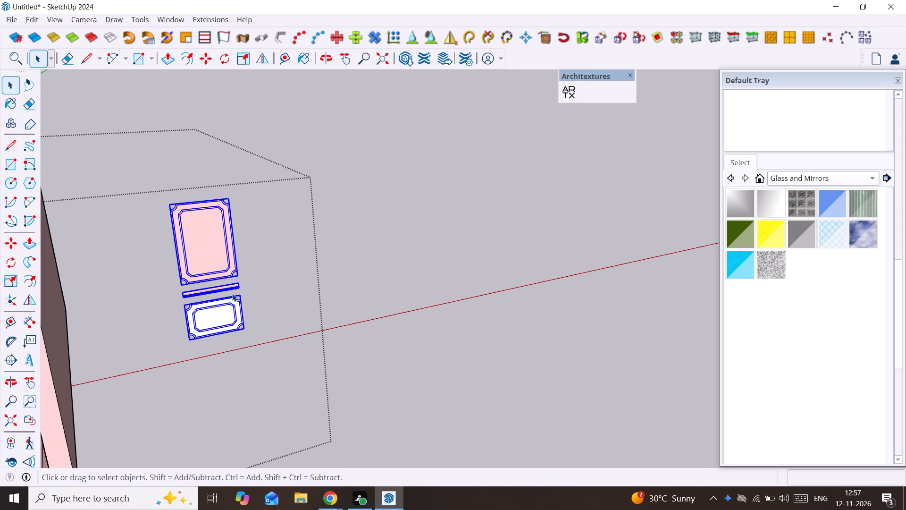
{"action": "key", "text": "q"}
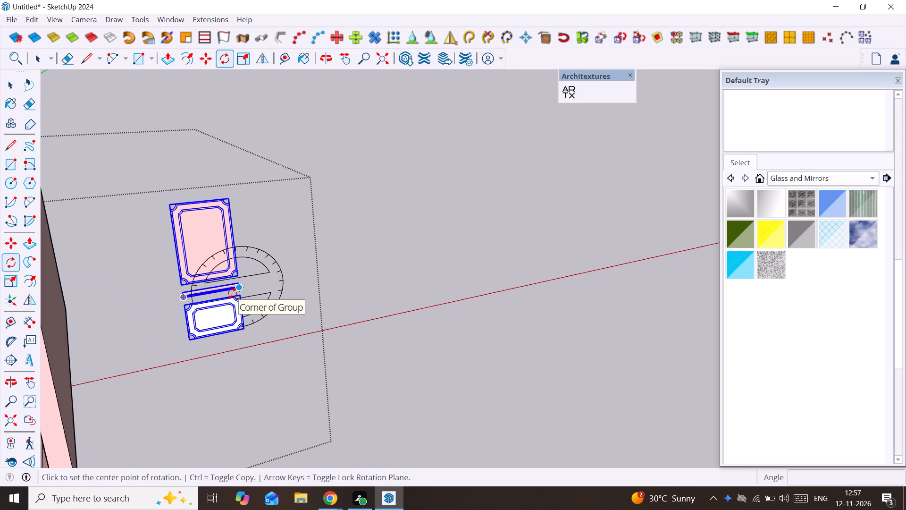
{"action": "key", "text": "Up"}
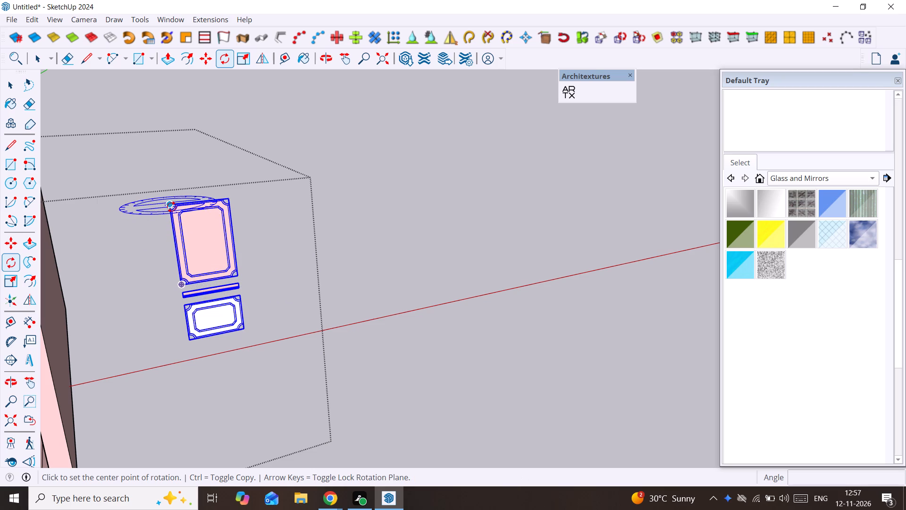
{"action": "left_click", "coordinate": [170, 207]}
{"action": "left_click", "coordinate": [227, 198]}
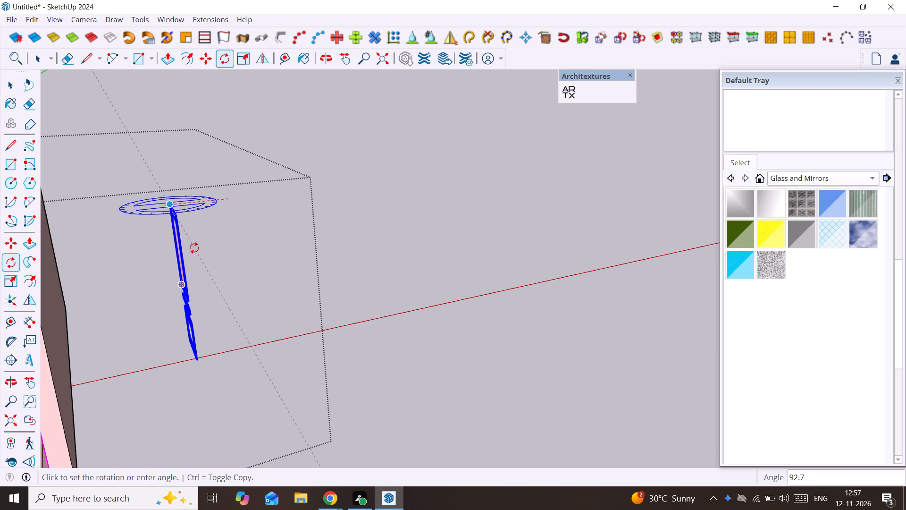
{"action": "type", "text": "90"}
{"action": "key", "text": "Return"}
{"action": "key", "text": "space"}
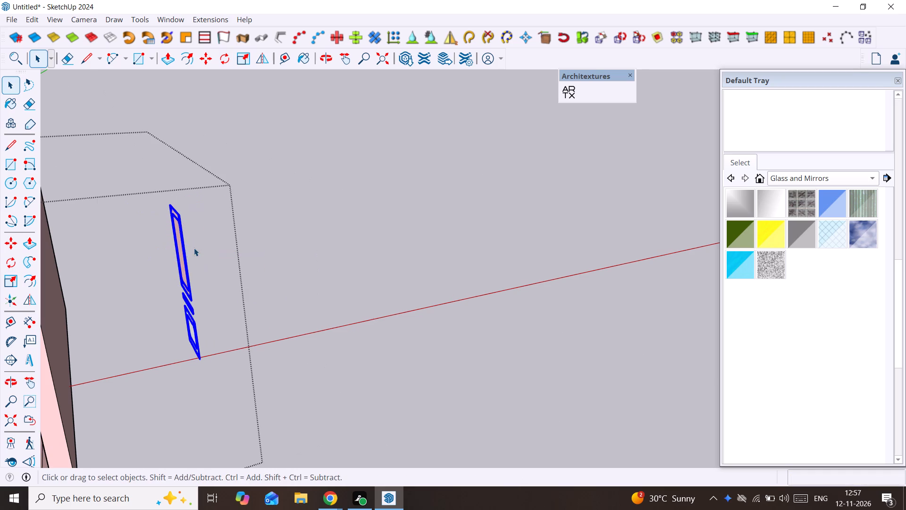
Move the moulding set onto the plain side wall, near the end that meets the ribbed-texture wall.
{"action": "scroll", "coordinate": [184, 219], "scroll_direction": "up", "scroll_amount": 2}
{"action": "middle_click_drag", "start_coordinate": [184, 219], "coordinate": [237, 221]}
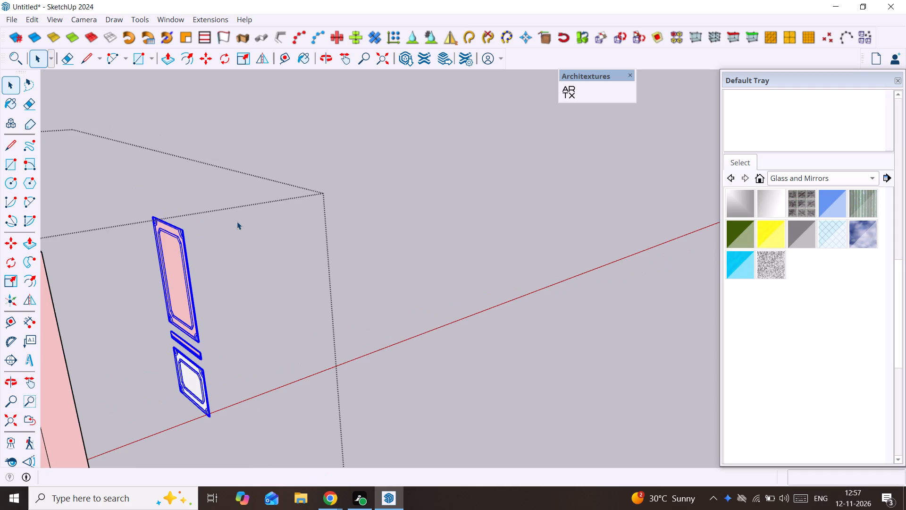
{"action": "key", "text": "m"}
{"action": "left_click", "coordinate": [187, 230]}
{"action": "scroll", "coordinate": [151, 265], "scroll_direction": "down", "scroll_amount": 2}
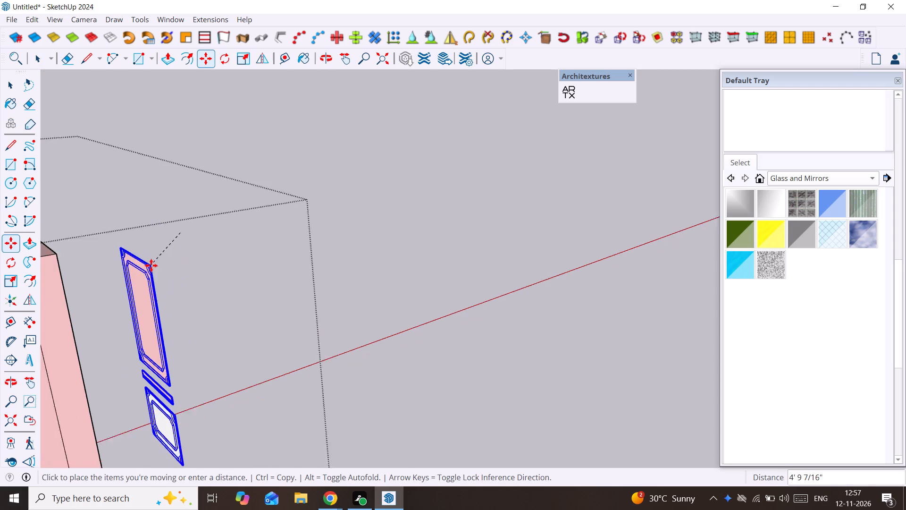
{"action": "scroll", "coordinate": [151, 265], "scroll_direction": "down", "scroll_amount": 8}
{"action": "middle_click_drag", "start_coordinate": [99, 282], "coordinate": [309, 279], "text": "shift"}
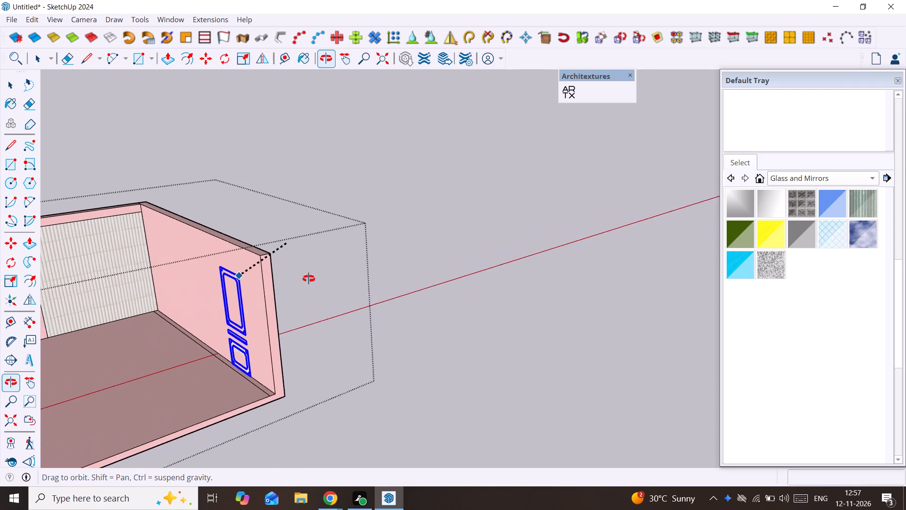
{"action": "middle_click_drag", "start_coordinate": [309, 279], "coordinate": [466, 282], "text": "shift"}
{"action": "scroll", "coordinate": [242, 337], "scroll_direction": "up", "scroll_amount": 1}
{"action": "middle_click_drag", "start_coordinate": [241, 337], "coordinate": [243, 334], "text": "shift"}
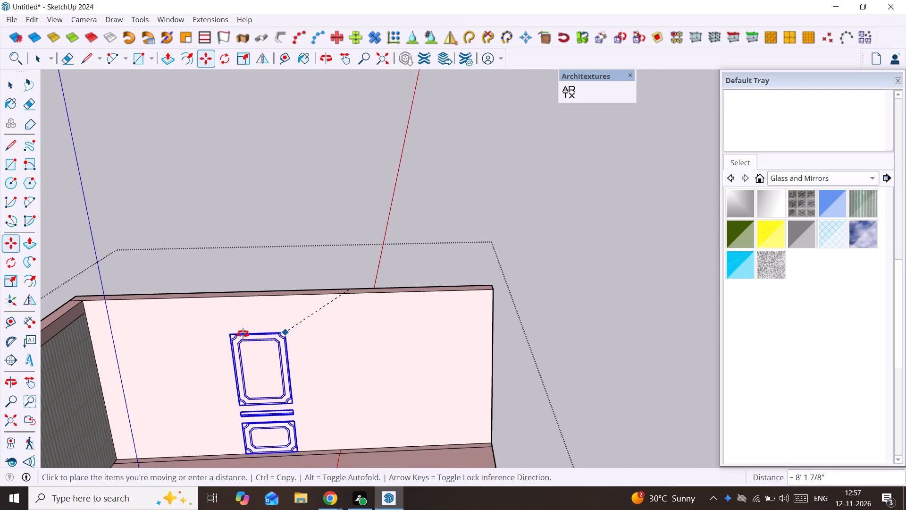
{"action": "middle_click_drag", "start_coordinate": [243, 334], "coordinate": [337, 285], "text": "shift"}
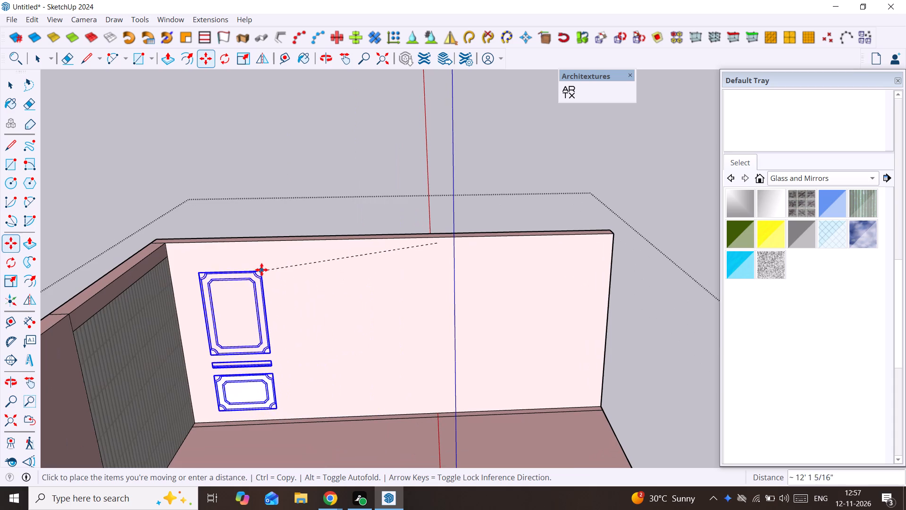
{"action": "left_click", "coordinate": [262, 269]}
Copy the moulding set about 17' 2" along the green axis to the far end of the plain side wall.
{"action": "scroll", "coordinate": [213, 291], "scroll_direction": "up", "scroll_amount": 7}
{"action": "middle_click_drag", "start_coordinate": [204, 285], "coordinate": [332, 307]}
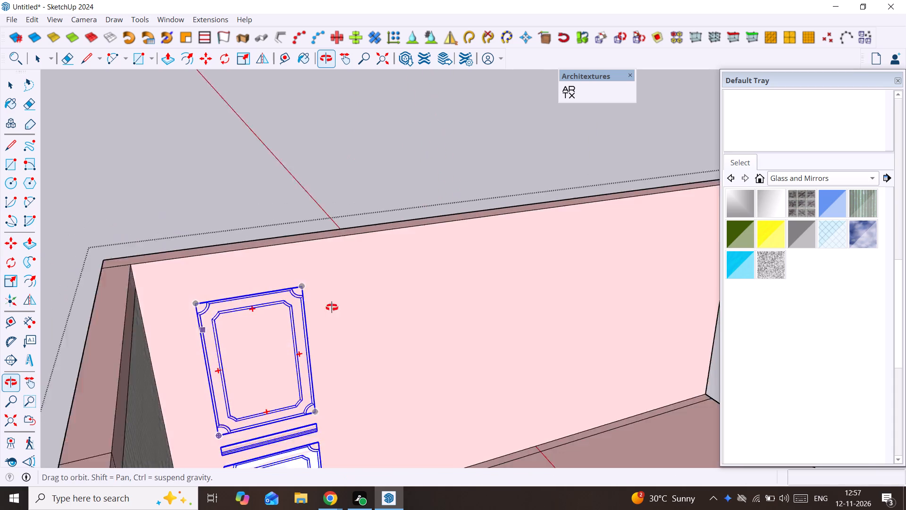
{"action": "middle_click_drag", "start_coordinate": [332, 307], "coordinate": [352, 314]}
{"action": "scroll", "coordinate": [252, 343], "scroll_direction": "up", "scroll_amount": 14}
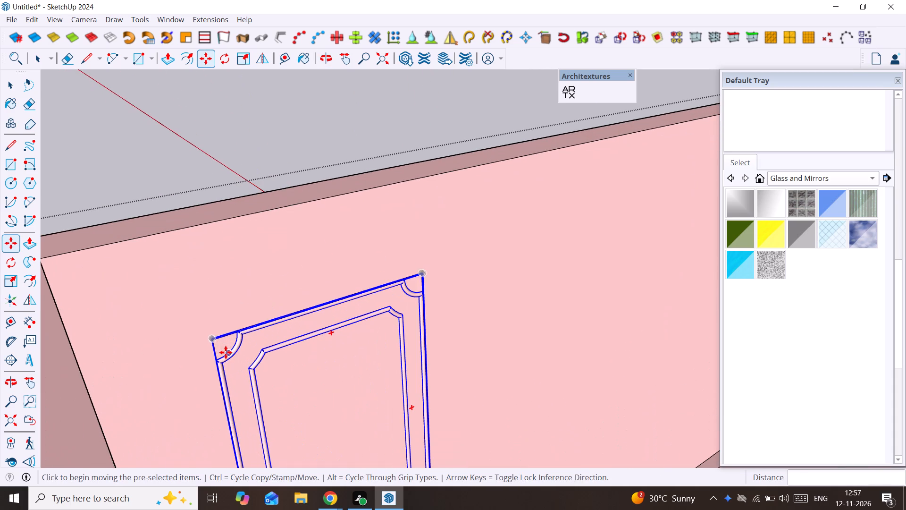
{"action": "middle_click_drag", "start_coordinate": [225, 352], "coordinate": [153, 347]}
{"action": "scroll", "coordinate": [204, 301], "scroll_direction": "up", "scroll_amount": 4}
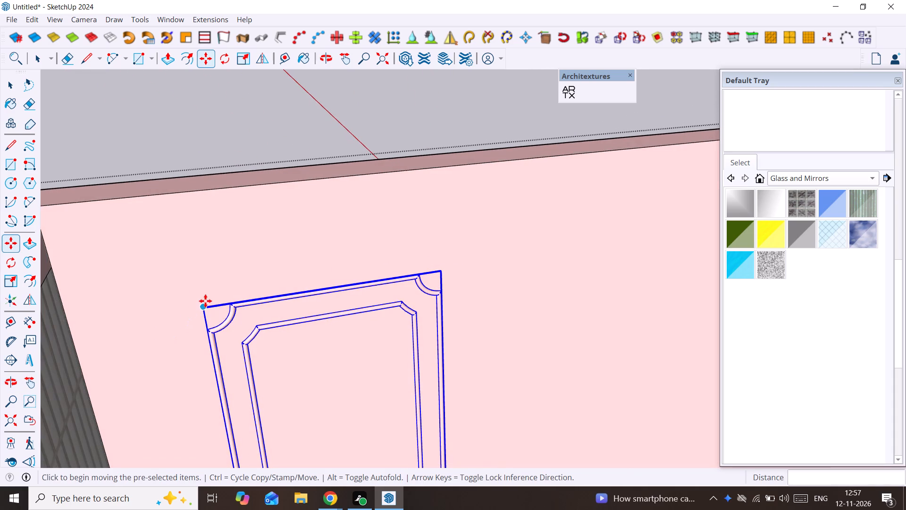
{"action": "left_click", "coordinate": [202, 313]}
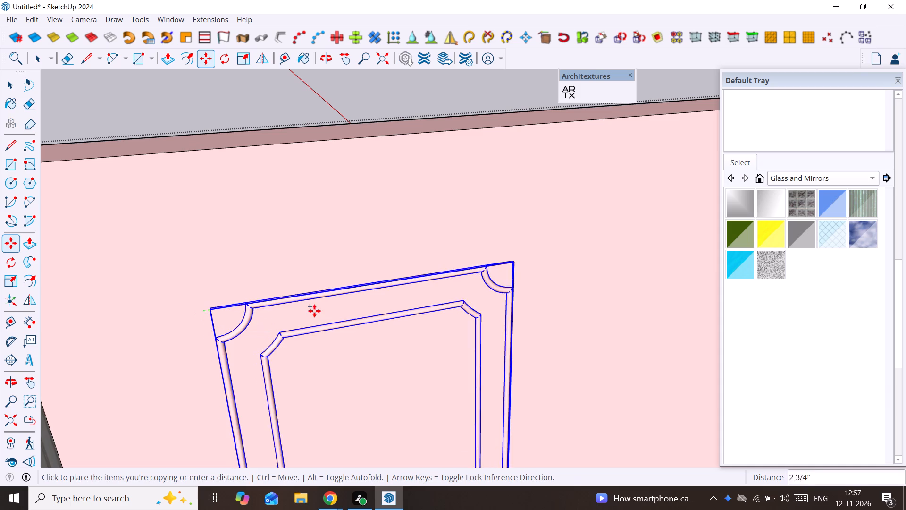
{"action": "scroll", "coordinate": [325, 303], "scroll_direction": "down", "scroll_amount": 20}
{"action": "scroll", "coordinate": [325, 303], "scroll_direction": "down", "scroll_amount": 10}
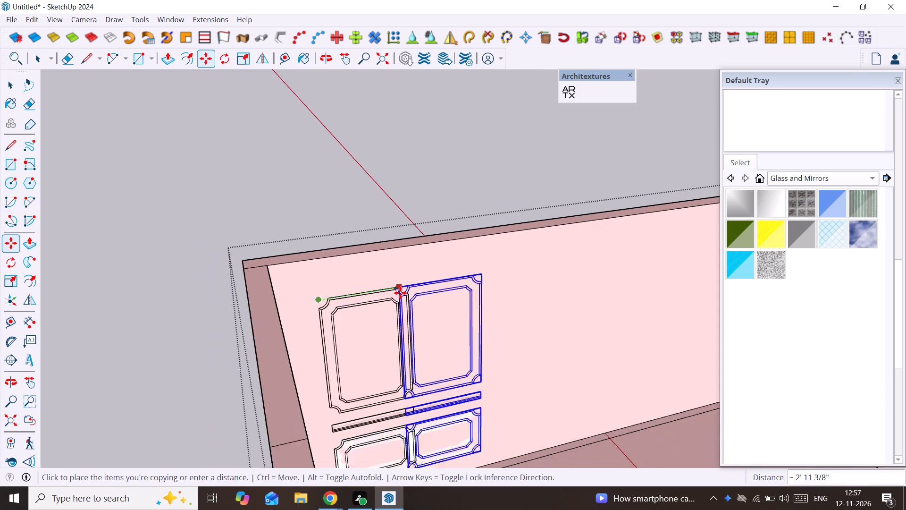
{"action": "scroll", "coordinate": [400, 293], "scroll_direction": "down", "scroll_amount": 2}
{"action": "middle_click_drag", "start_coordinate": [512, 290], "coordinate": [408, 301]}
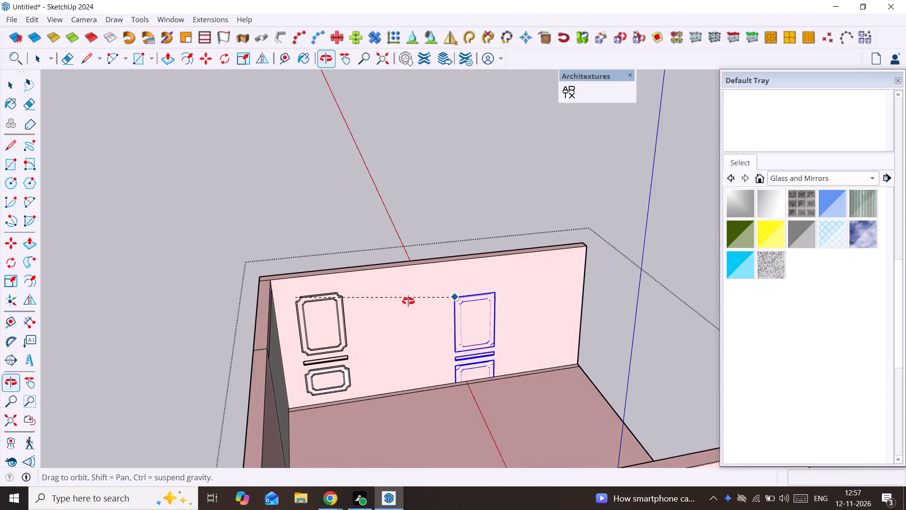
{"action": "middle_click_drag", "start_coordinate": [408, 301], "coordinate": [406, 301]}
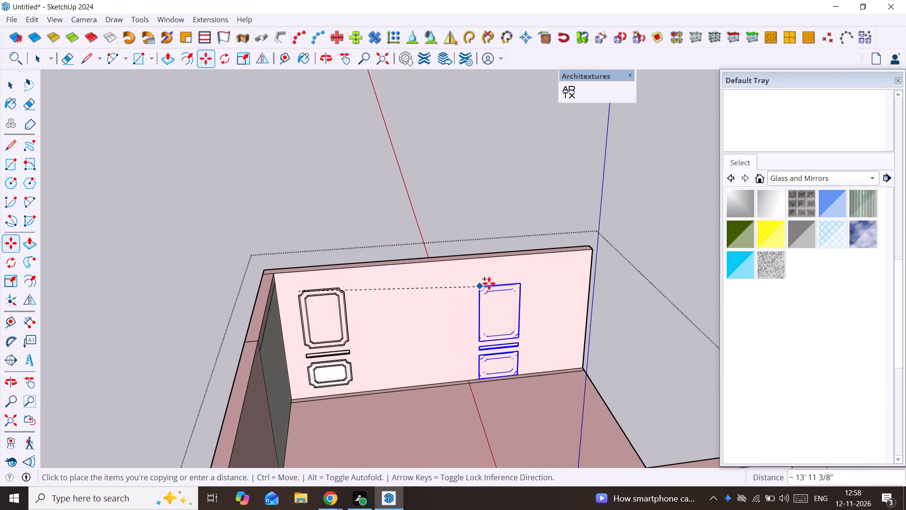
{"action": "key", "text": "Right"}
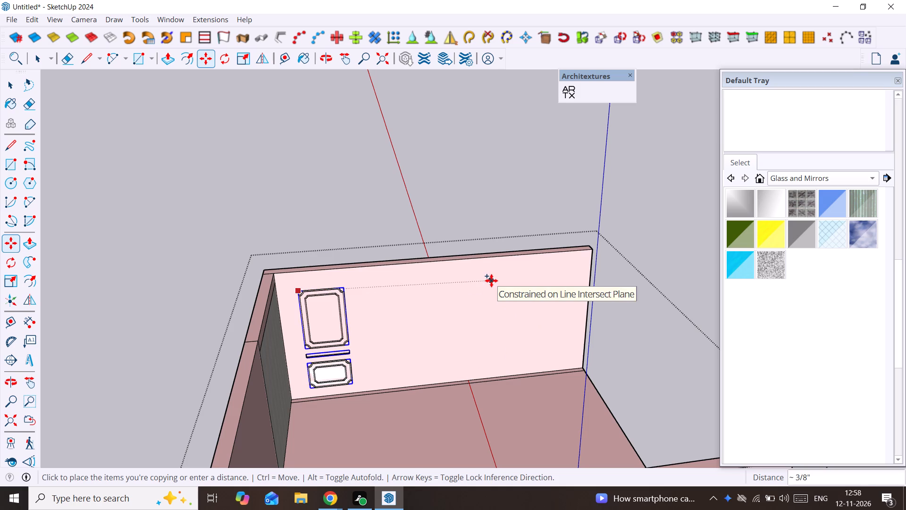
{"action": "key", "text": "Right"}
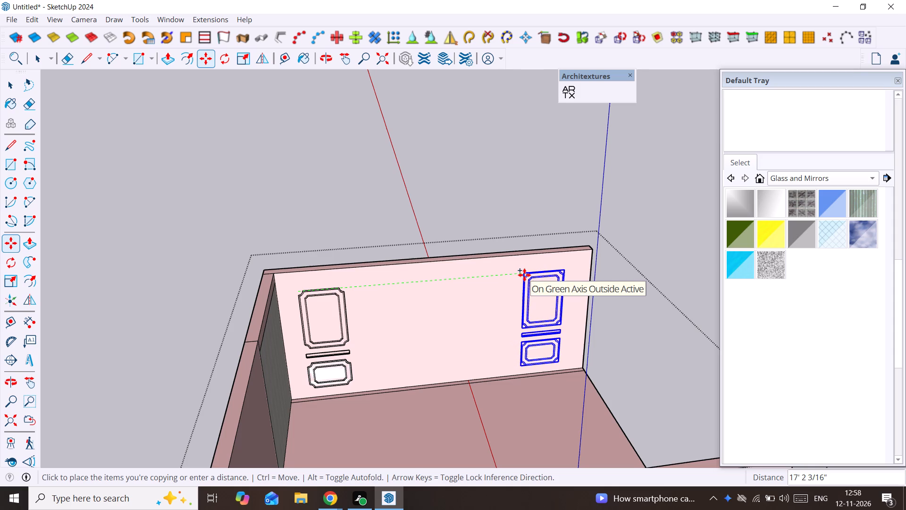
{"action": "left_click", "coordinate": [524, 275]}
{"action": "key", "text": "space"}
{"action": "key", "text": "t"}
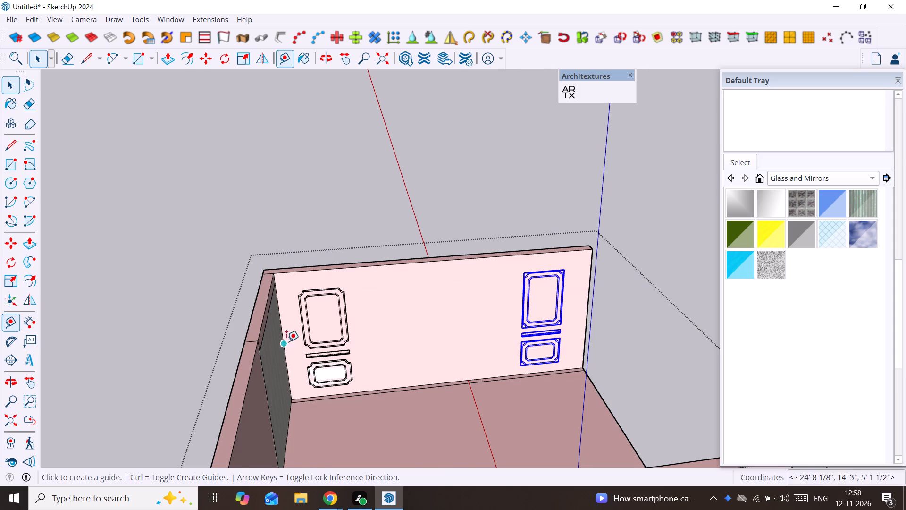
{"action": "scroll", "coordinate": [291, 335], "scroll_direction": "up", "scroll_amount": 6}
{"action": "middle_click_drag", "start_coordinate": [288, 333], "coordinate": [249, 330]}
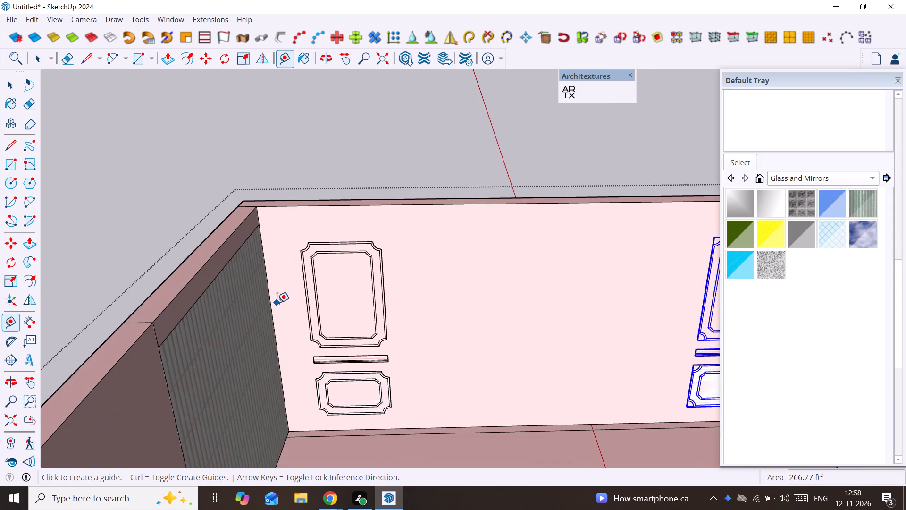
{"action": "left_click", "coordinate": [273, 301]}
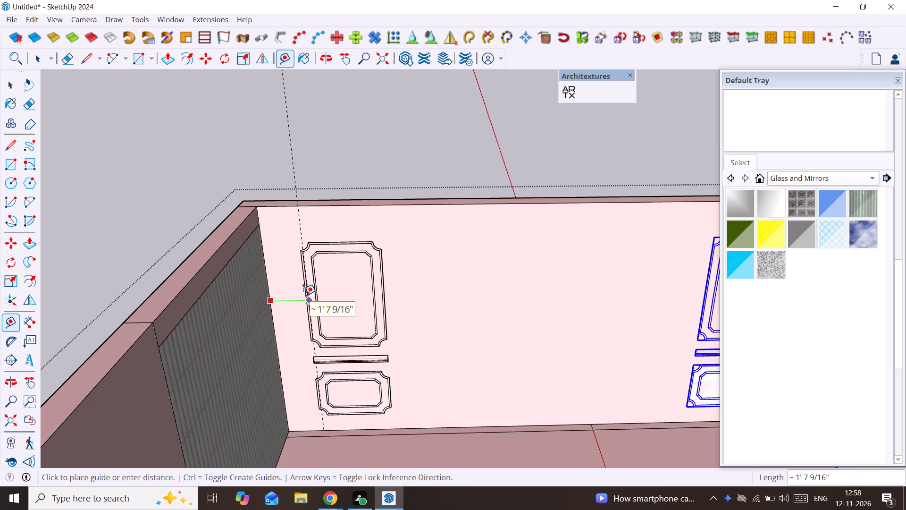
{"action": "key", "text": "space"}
Group the upper panel, rail and lower panel of the moulding set nearest the ribbed-texture wall.
{"action": "left_click", "coordinate": [310, 283]}
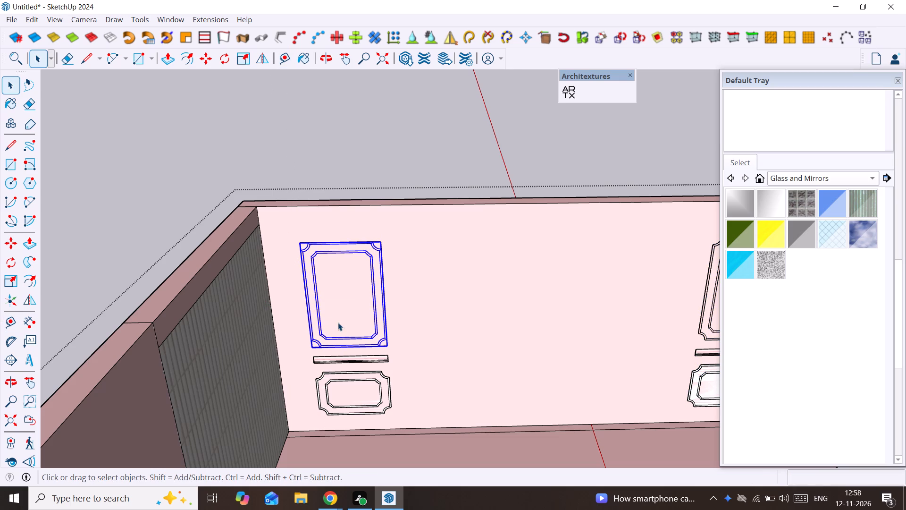
{"action": "left_click", "coordinate": [349, 359], "text": "ctrl"}
{"action": "left_click", "coordinate": [353, 380], "text": "ctrl"}
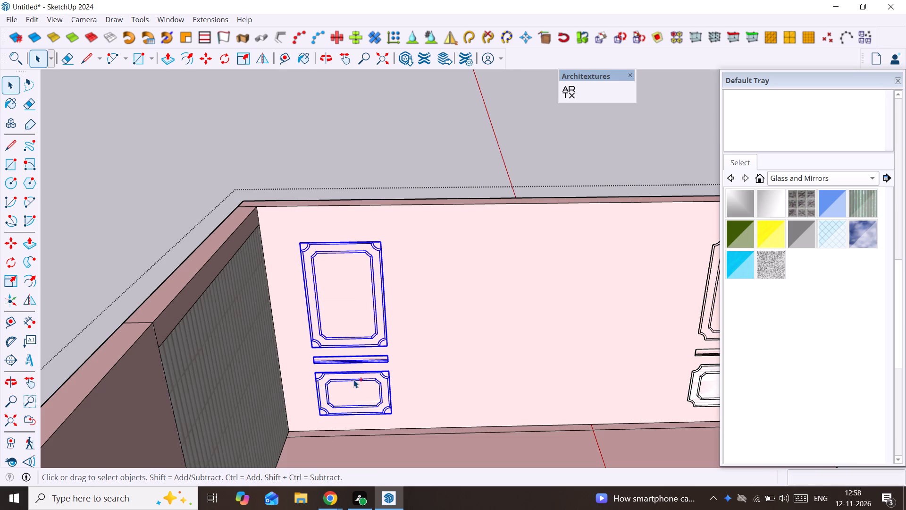
{"action": "right_click", "coordinate": [353, 380], "text": "ctrl"}
{"action": "left_click", "coordinate": [417, 255], "text": "ctrl"}
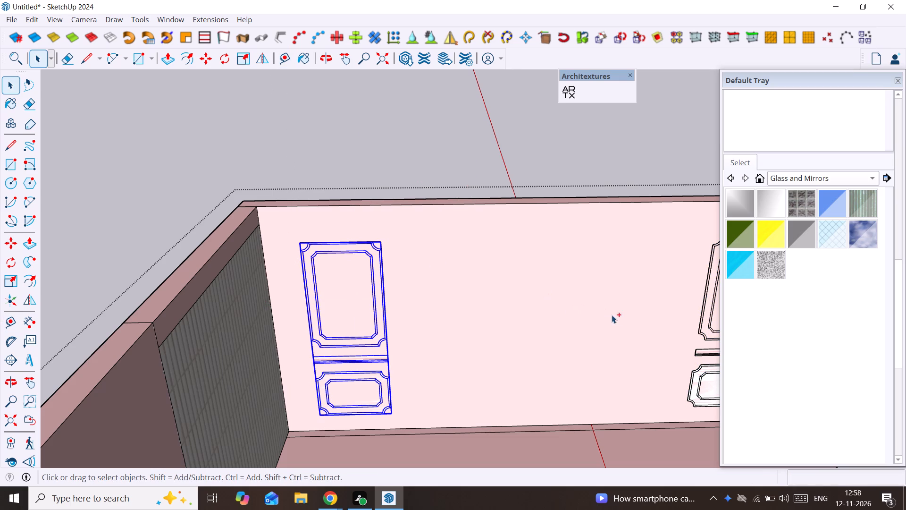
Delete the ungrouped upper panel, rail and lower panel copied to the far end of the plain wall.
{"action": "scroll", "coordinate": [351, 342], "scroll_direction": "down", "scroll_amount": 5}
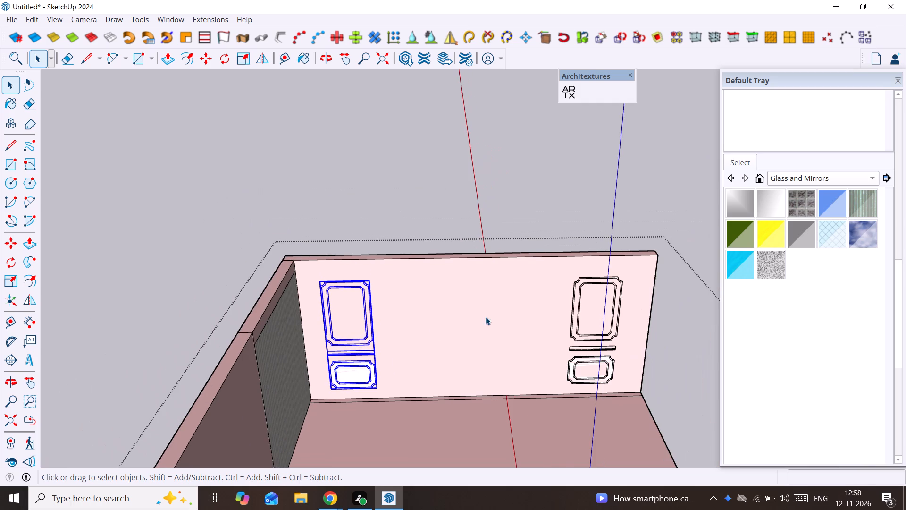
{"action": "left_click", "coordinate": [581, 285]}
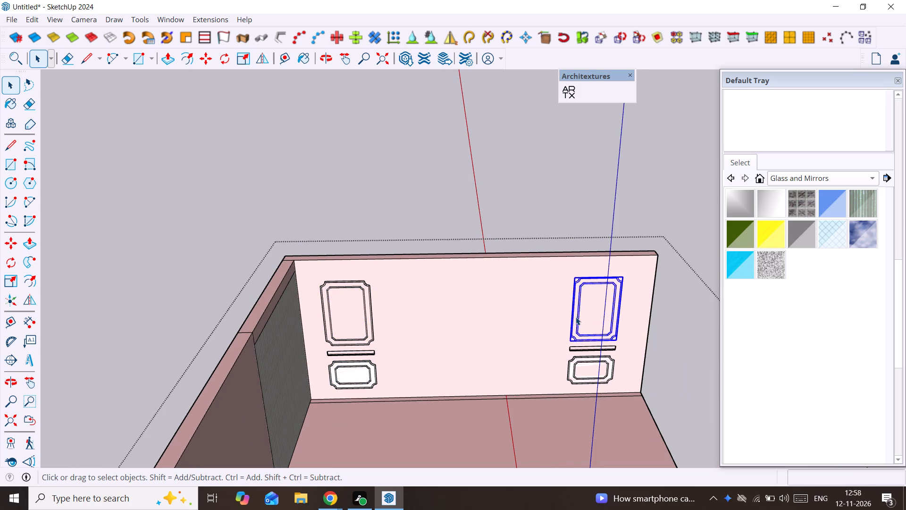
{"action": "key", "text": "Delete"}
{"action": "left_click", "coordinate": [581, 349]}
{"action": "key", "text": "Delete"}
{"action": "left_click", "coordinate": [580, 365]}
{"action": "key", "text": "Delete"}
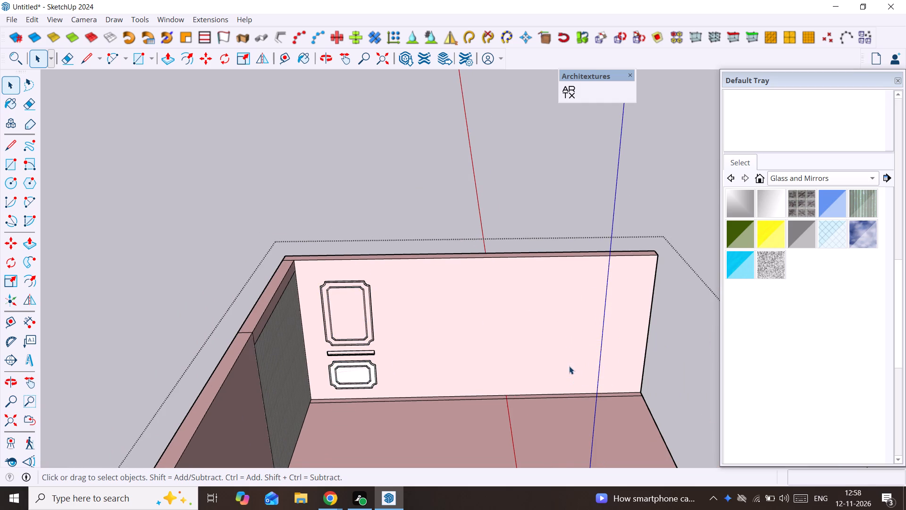
Move the grouped moulding set along the plain wall, farther from the ribbed-texture wall, to clear space near the corner.
{"action": "scroll", "coordinate": [304, 326], "scroll_direction": "up", "scroll_amount": 3}
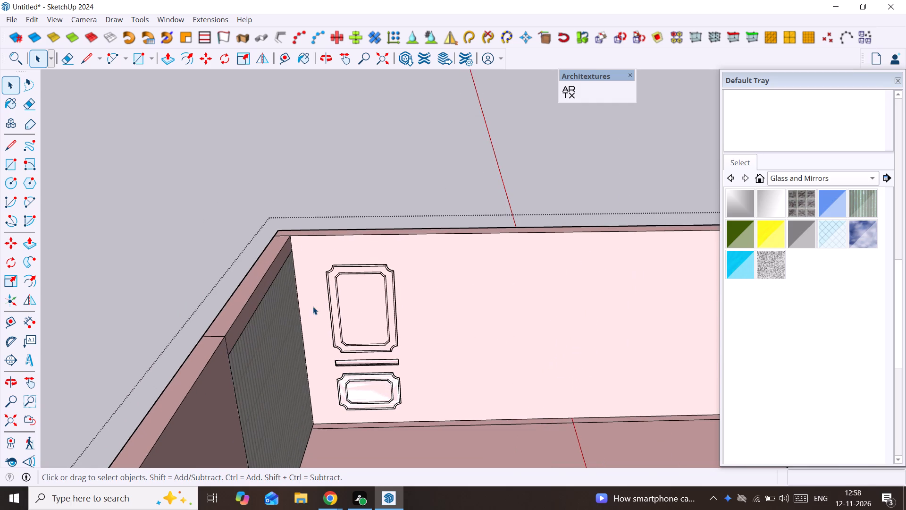
{"action": "left_click", "coordinate": [313, 306]}
{"action": "left_click", "coordinate": [340, 289]}
{"action": "key", "text": "m"}
{"action": "left_click", "coordinate": [338, 289]}
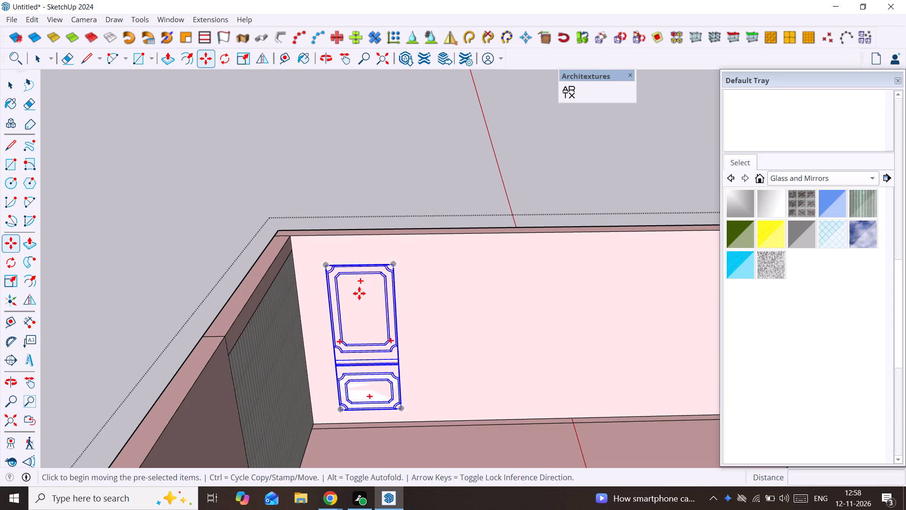
{"action": "left_click", "coordinate": [422, 283]}
{"action": "key", "text": "space"}
Place two vertical guides on the plain side wall, each 2' in from one of its ends.
{"action": "key", "text": "t"}
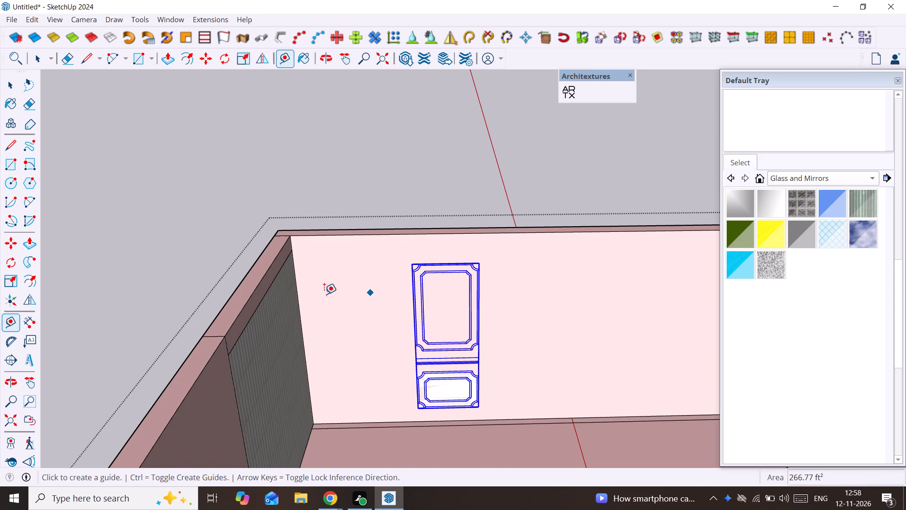
{"action": "left_click", "coordinate": [296, 271]}
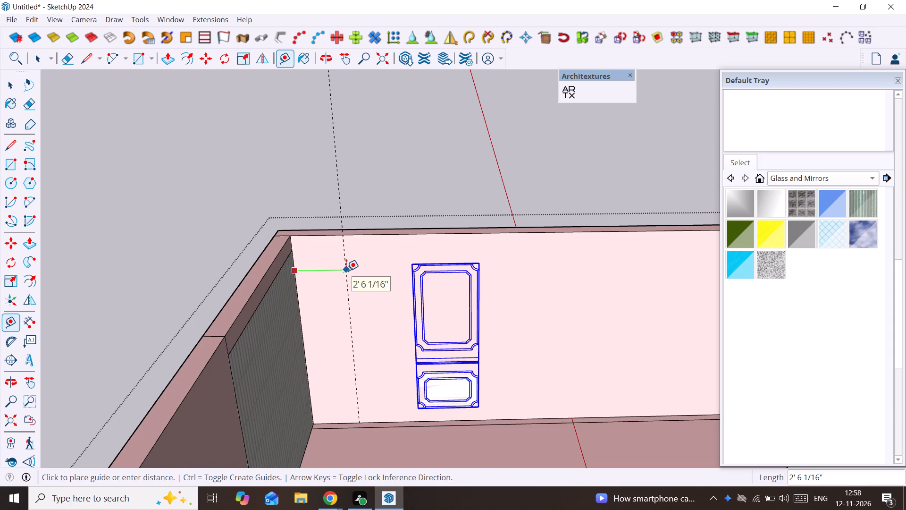
{"action": "type", "text": "2'"}
{"action": "key", "text": "Return"}
{"action": "key", "text": "space"}
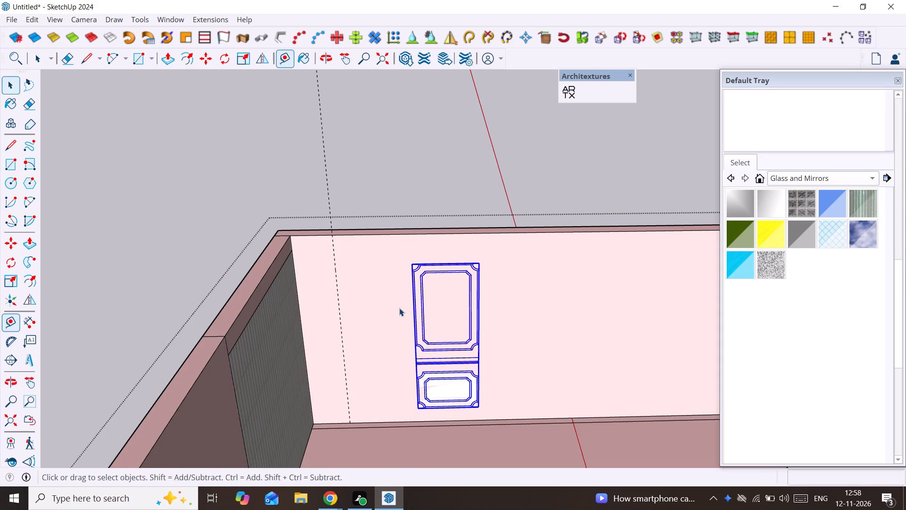
{"action": "scroll", "coordinate": [400, 309], "scroll_direction": "down", "scroll_amount": 9}
{"action": "scroll", "coordinate": [563, 283], "scroll_direction": "up", "scroll_amount": 3}
{"action": "key", "text": "t"}
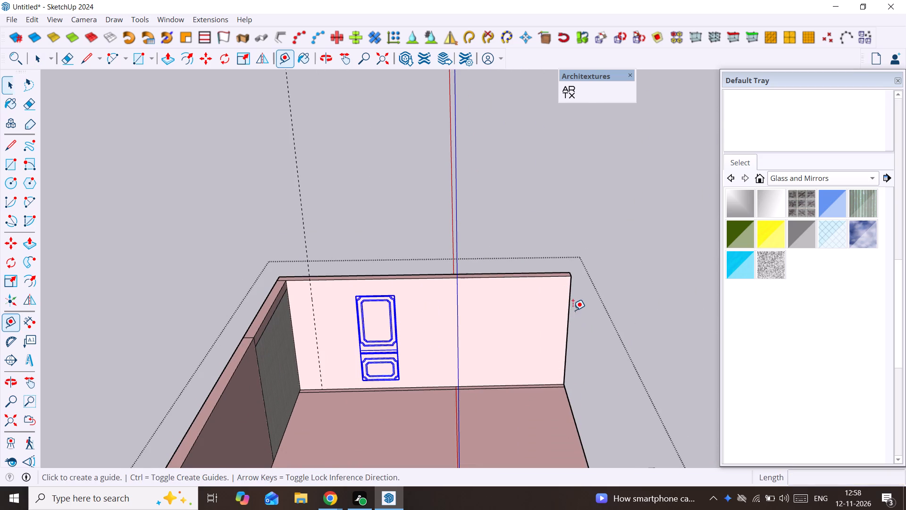
{"action": "left_click", "coordinate": [570, 310]}
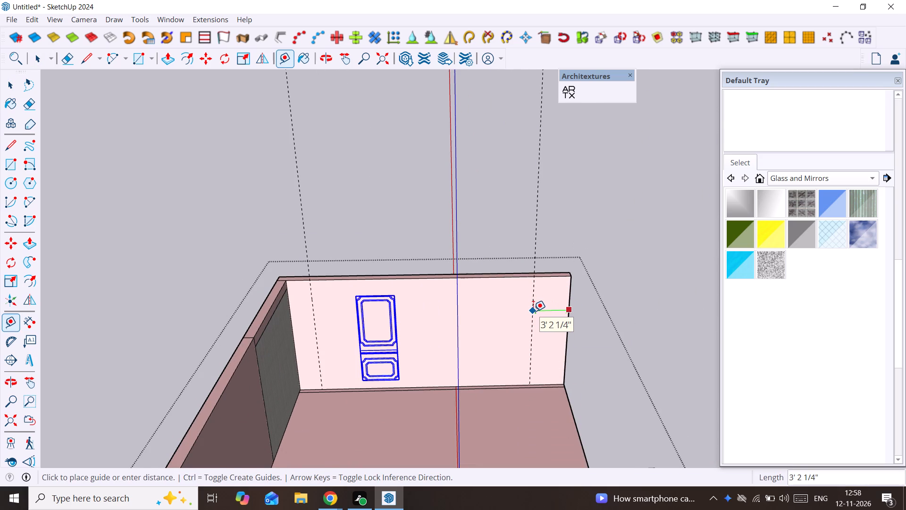
{"action": "type", "text": "2'"}
{"action": "key", "text": "Return"}
{"action": "key", "text": "space"}
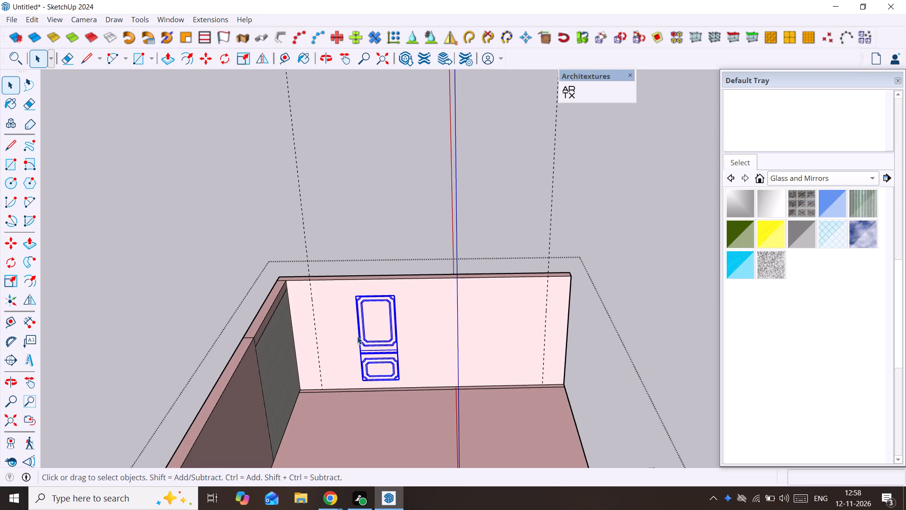
Move the moulding group by its top corner onto the vertical guide nearest the ribbed-texture wall.
{"action": "key", "text": "m"}
{"action": "scroll", "coordinate": [380, 310], "scroll_direction": "up", "scroll_amount": 8}
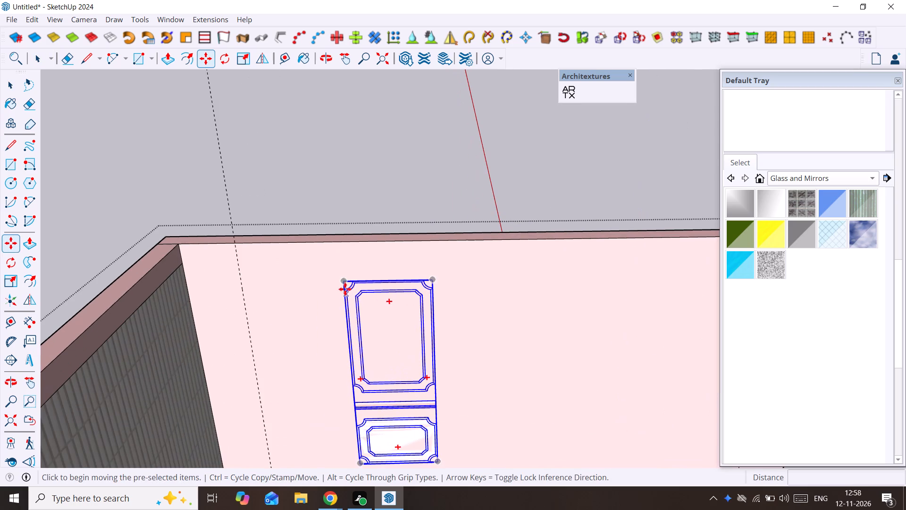
{"action": "left_click", "coordinate": [344, 280]}
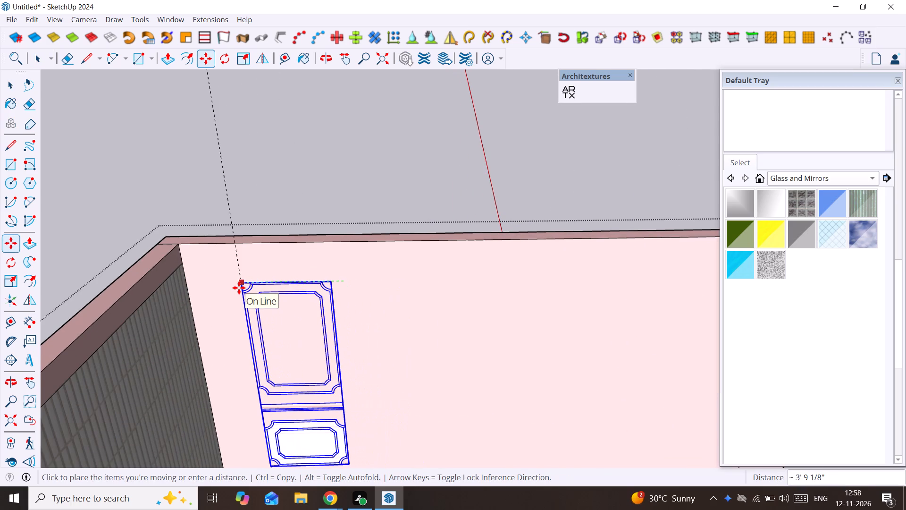
{"action": "left_click", "coordinate": [240, 288]}
Copy the moulding group about 17' 1" along the green axis to the guide at the wall's far end.
{"action": "scroll", "coordinate": [344, 292], "scroll_direction": "down", "scroll_amount": 10}
{"action": "scroll", "coordinate": [346, 338], "scroll_direction": "up", "scroll_amount": 3}
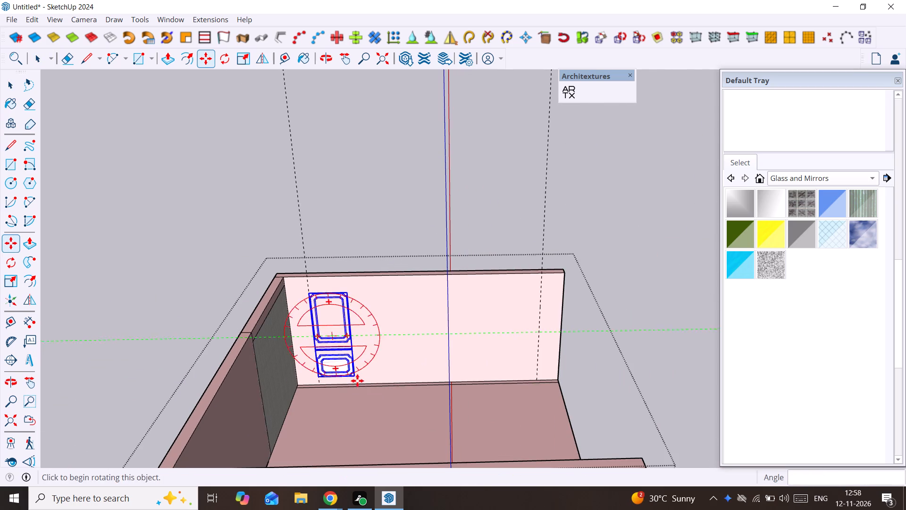
{"action": "scroll", "coordinate": [357, 381], "scroll_direction": "up", "scroll_amount": 3}
{"action": "middle_click_drag", "start_coordinate": [359, 383], "coordinate": [343, 372]}
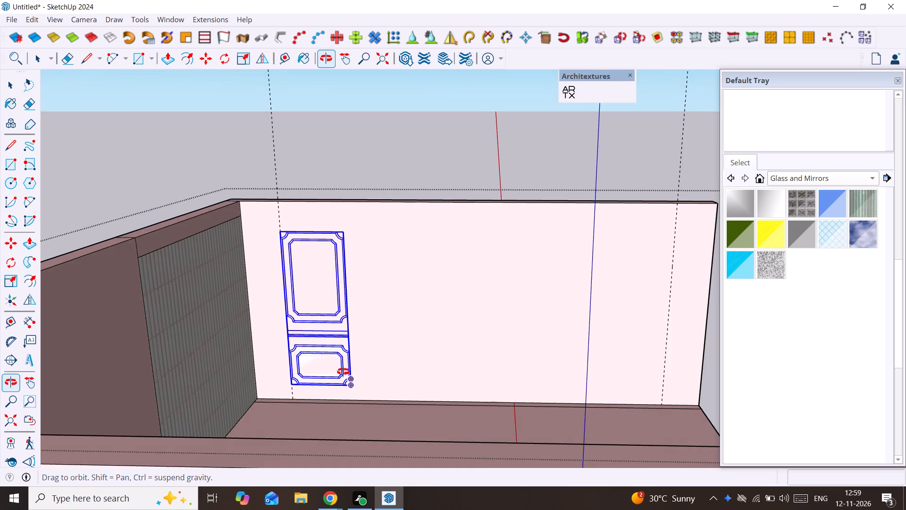
{"action": "scroll", "coordinate": [288, 244], "scroll_direction": "up", "scroll_amount": 4}
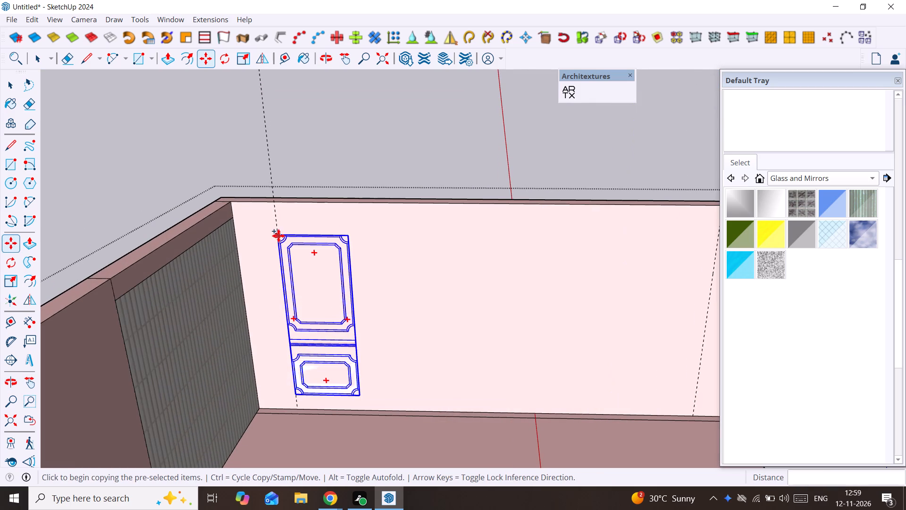
{"action": "left_click", "coordinate": [278, 236]}
{"action": "scroll", "coordinate": [371, 248], "scroll_direction": "down", "scroll_amount": 9}
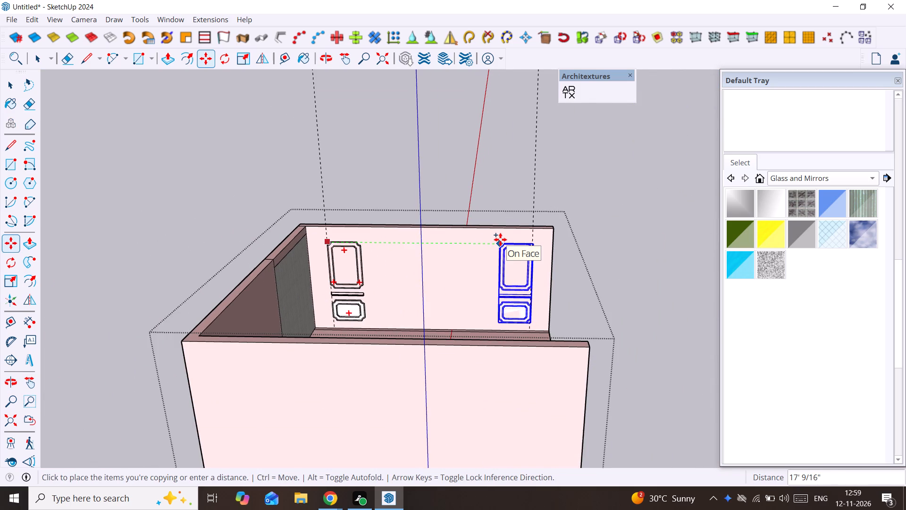
{"action": "left_click", "coordinate": [500, 239]}
Move the copied moulding group by its outer top corner about 13/16" to line up with the guide at the wall's far end.
{"action": "scroll", "coordinate": [540, 255], "scroll_direction": "up", "scroll_amount": 12}
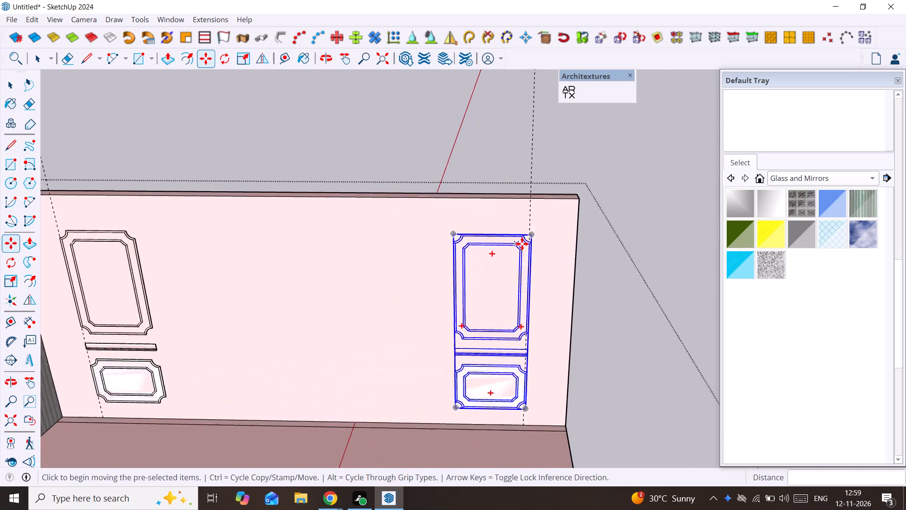
{"action": "scroll", "coordinate": [522, 244], "scroll_direction": "up", "scroll_amount": 6}
{"action": "middle_click_drag", "start_coordinate": [535, 237], "coordinate": [474, 246]}
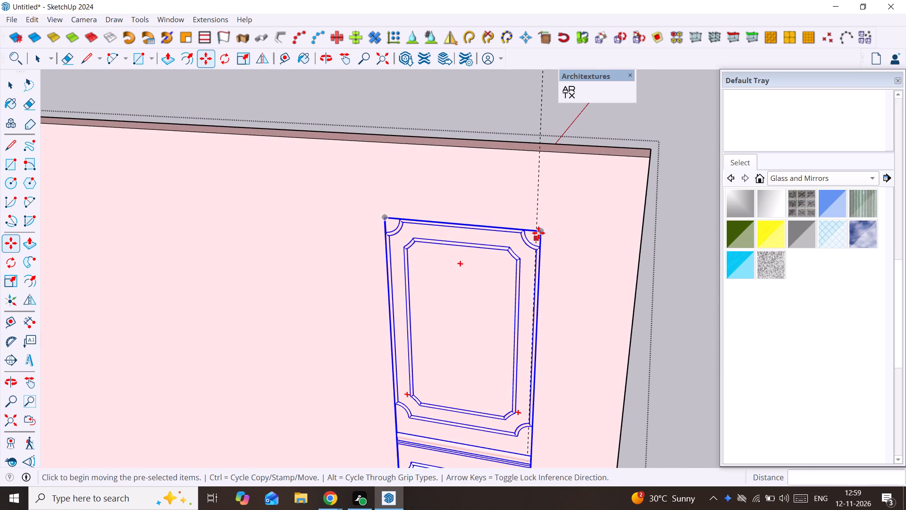
{"action": "left_click", "coordinate": [539, 231]}
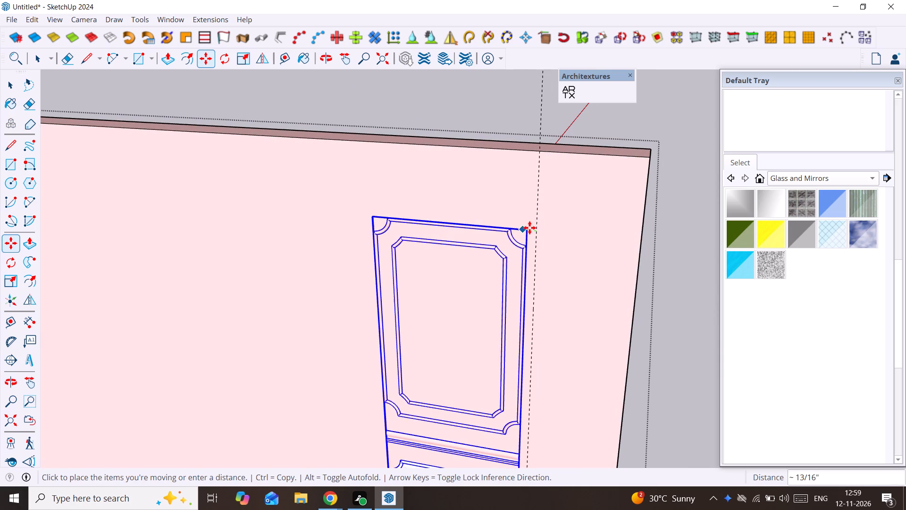
{"action": "left_click", "coordinate": [529, 228]}
{"action": "key", "text": "space"}
Place vertical guides along the inner edge of the far-end moulding and 3' beyond that edge toward the wall's middle.
{"action": "scroll", "coordinate": [544, 243], "scroll_direction": "down", "scroll_amount": 4}
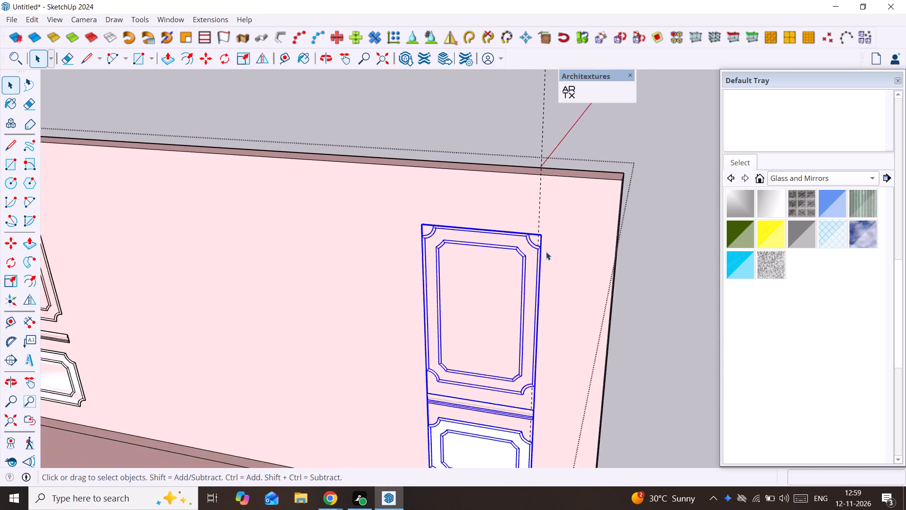
{"action": "scroll", "coordinate": [546, 252], "scroll_direction": "down", "scroll_amount": 9}
{"action": "middle_click_drag", "start_coordinate": [395, 276], "coordinate": [473, 280]}
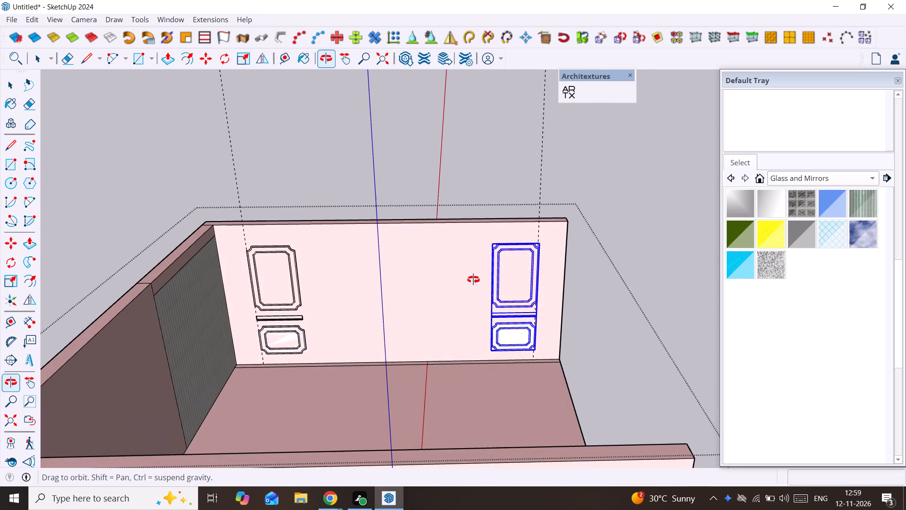
{"action": "middle_click_drag", "start_coordinate": [473, 280], "coordinate": [487, 281]}
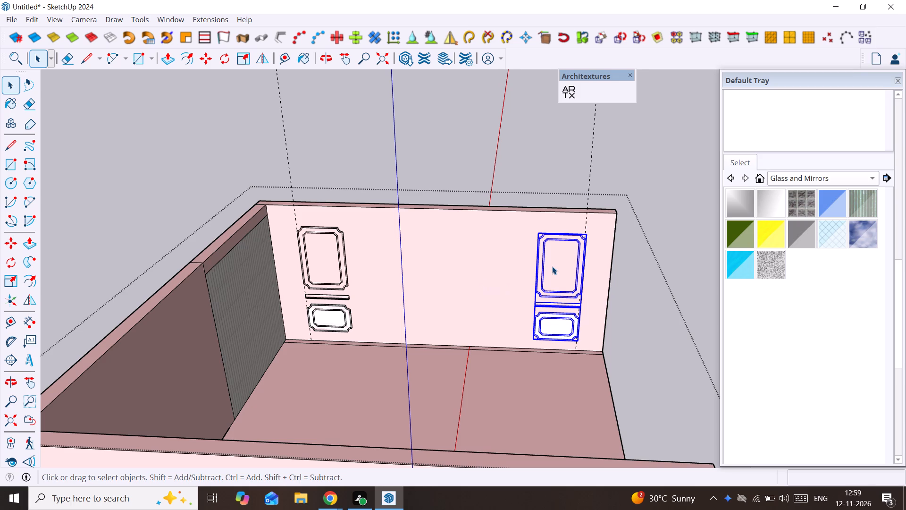
{"action": "key", "text": "m"}
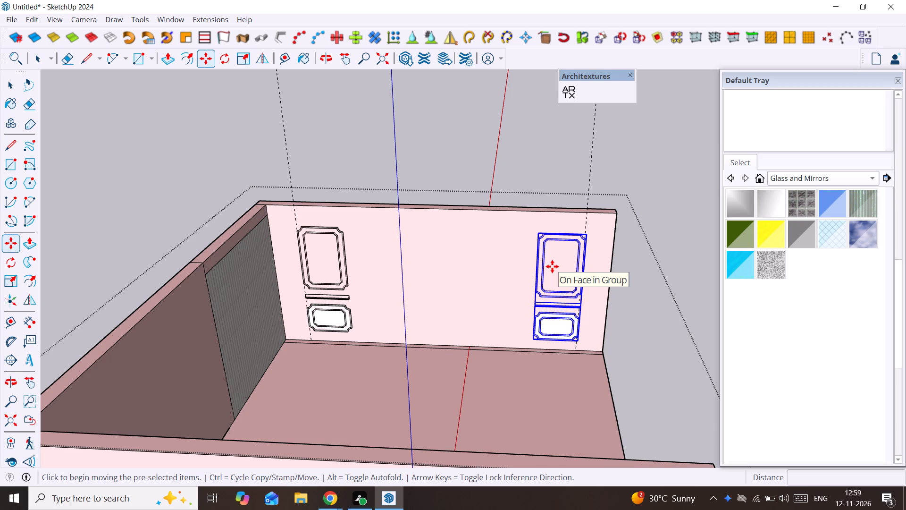
{"action": "key", "text": "space"}
{"action": "key", "text": "t"}
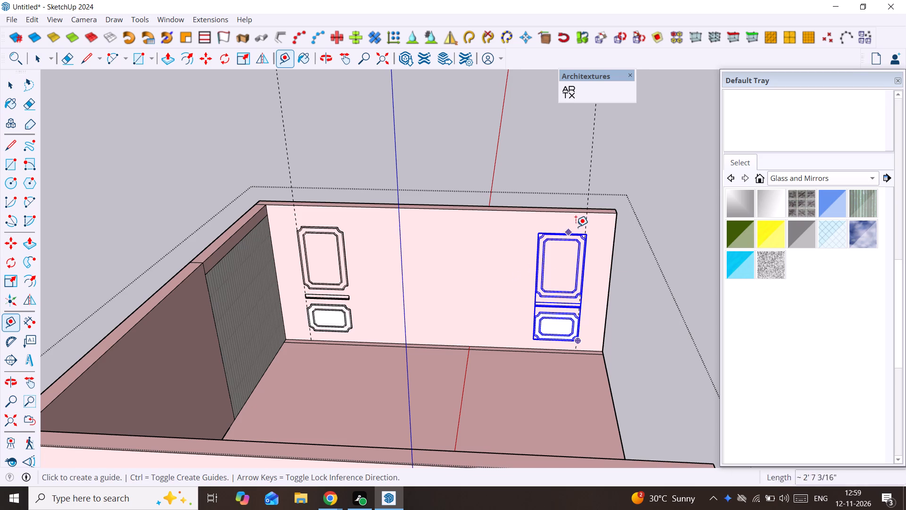
{"action": "left_click", "coordinate": [588, 220]}
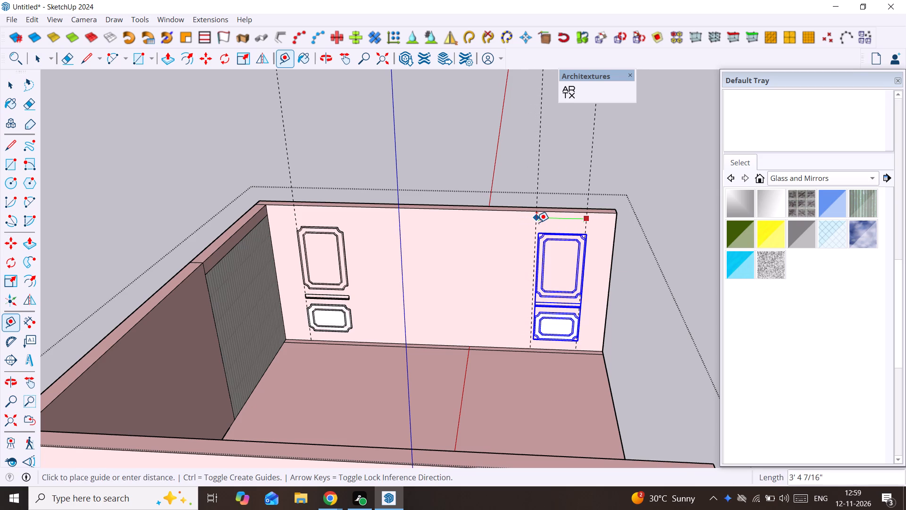
{"action": "left_click", "coordinate": [539, 222]}
{"action": "left_click", "coordinate": [538, 221]}
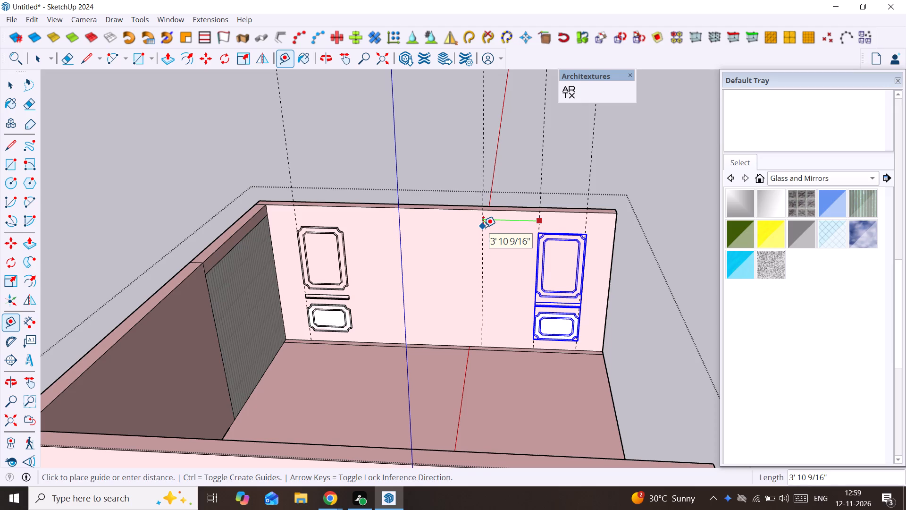
{"action": "type", "text": "3'"}
{"action": "key", "text": "Return"}
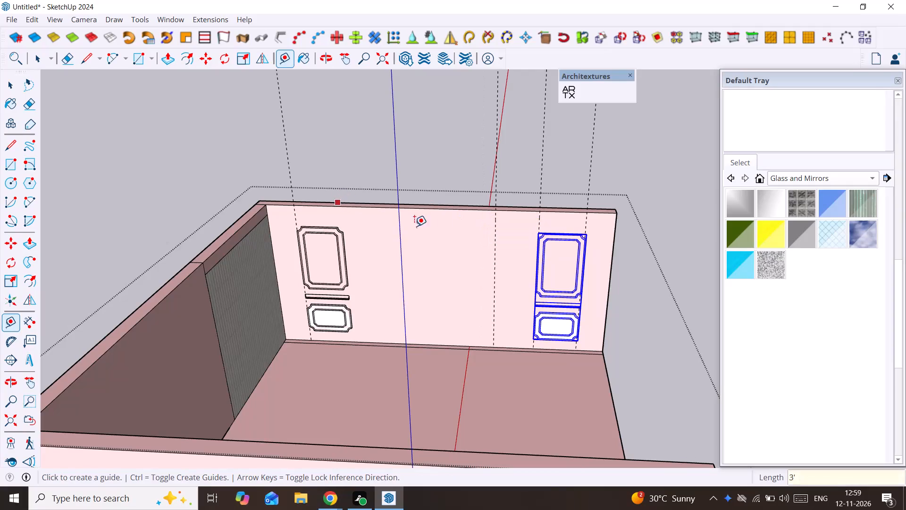
Place vertical guides along the inner edge of the moulding near the ribbed wall and 3' beyond that edge toward the middle.
{"action": "left_click", "coordinate": [294, 216]}
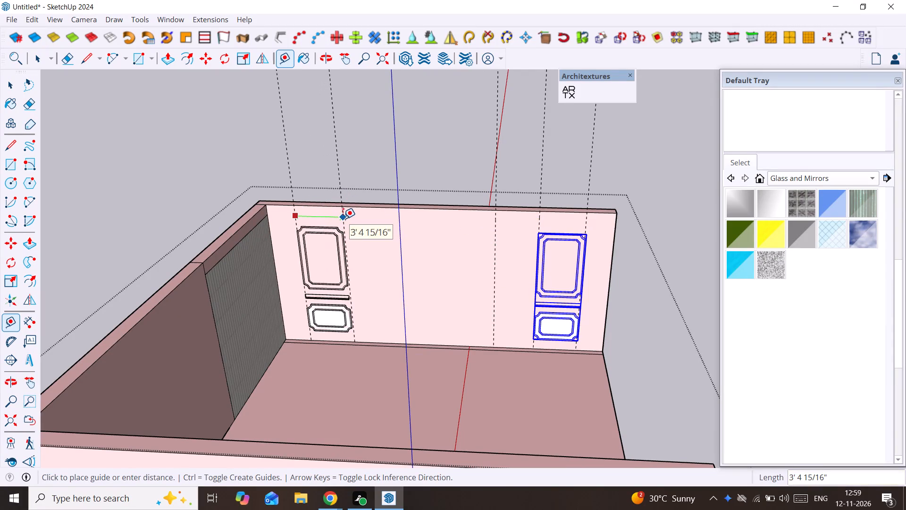
{"action": "double_click", "coordinate": [343, 219]}
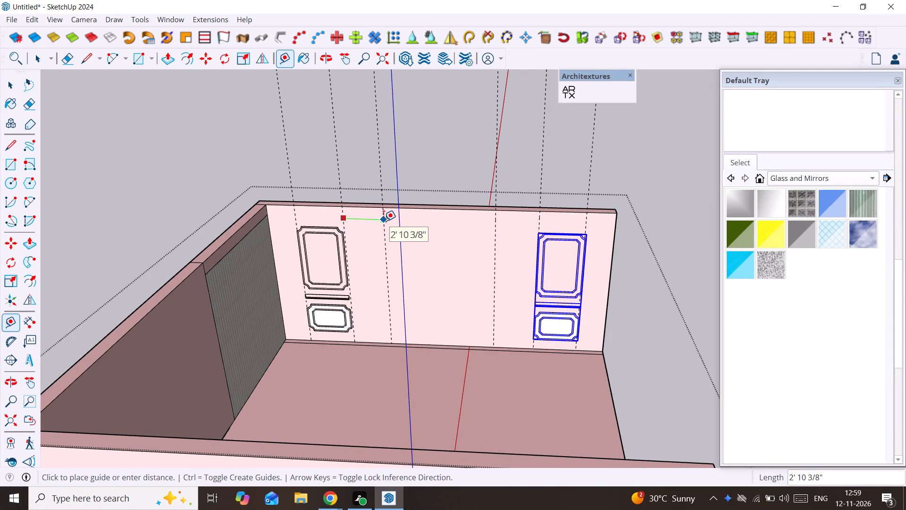
{"action": "type", "text": "3'"}
{"action": "key", "text": "Return"}
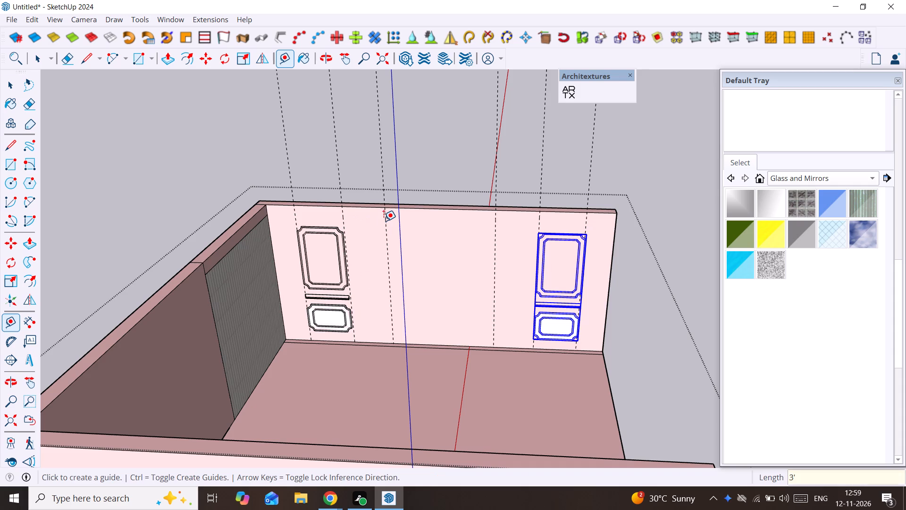
{"action": "key", "text": "space"}
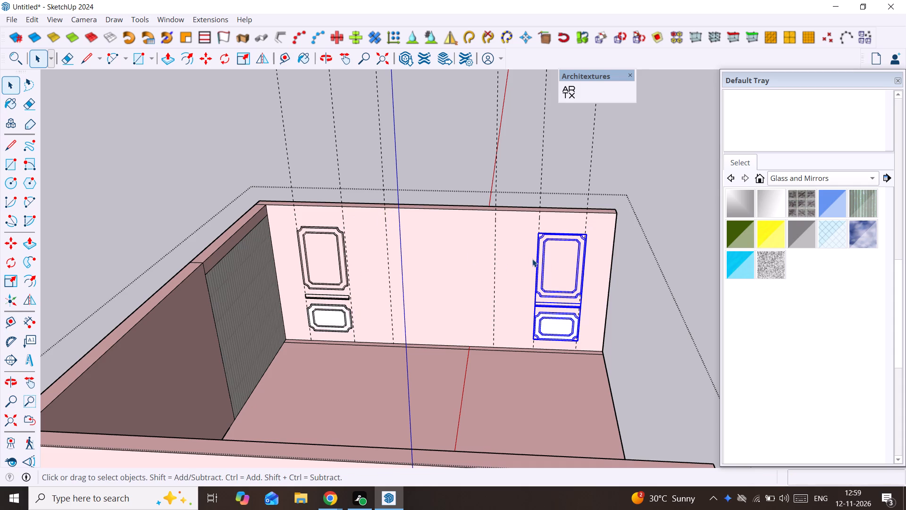
Copy the far-end moulding group about 10' 8" along the green axis to the 3' offset guide nearer the ribbed wall.
{"action": "key", "text": "m"}
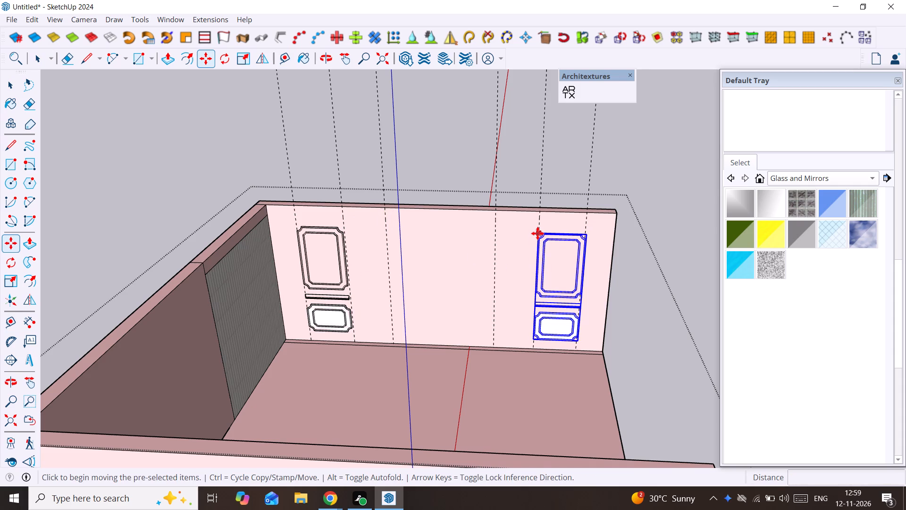
{"action": "left_click", "coordinate": [537, 233]}
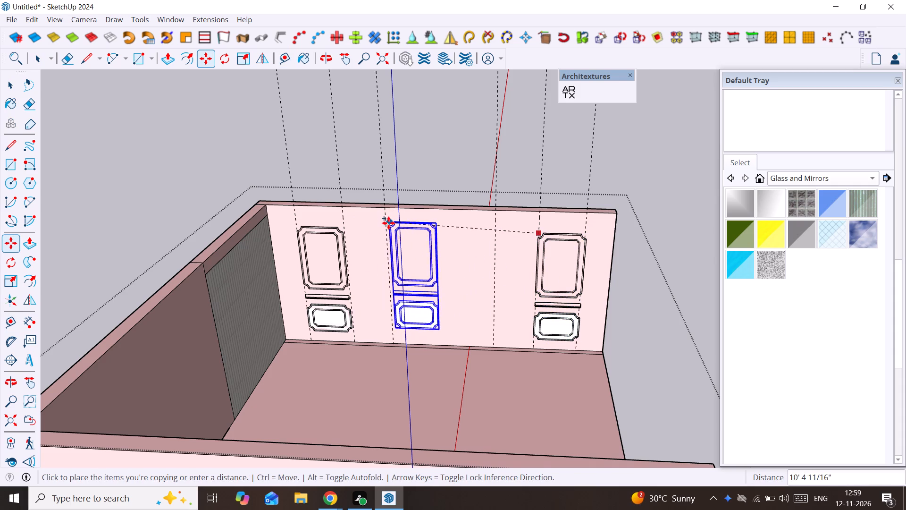
{"action": "key", "text": "Left"}
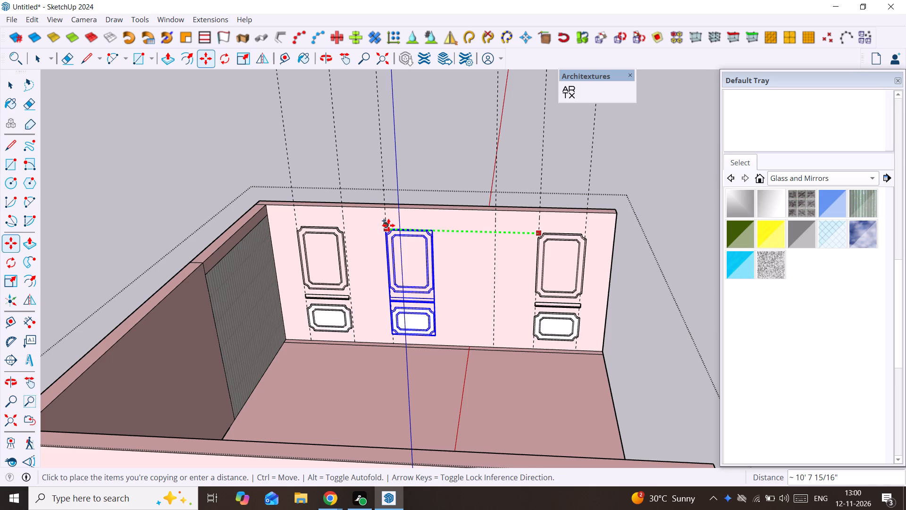
{"action": "left_click", "coordinate": [388, 225]}
{"action": "key", "text": "space"}
Scale the middle moulding copy wider along the green axis from its side grip, toward the other 3' offset guide.
{"action": "key", "text": "s"}
{"action": "scroll", "coordinate": [437, 266], "scroll_direction": "up", "scroll_amount": 7}
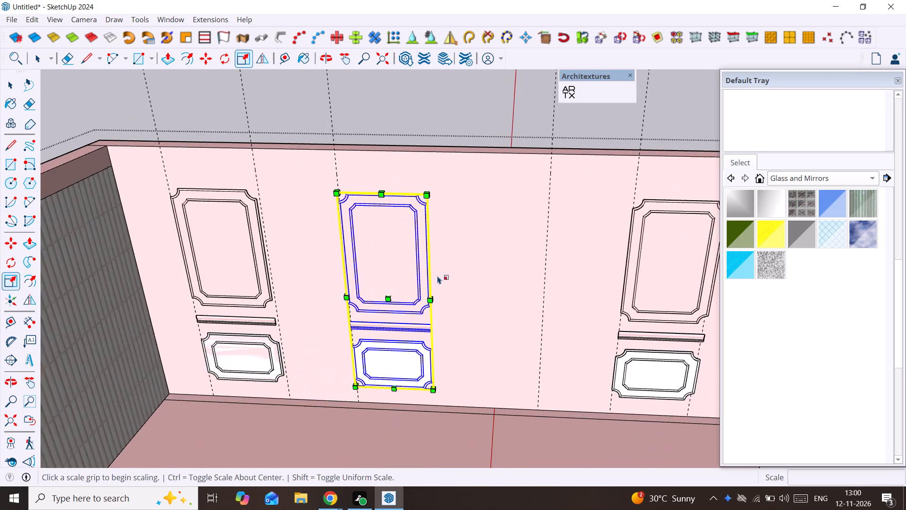
{"action": "middle_click_drag", "start_coordinate": [437, 276], "coordinate": [366, 281]}
{"action": "scroll", "coordinate": [431, 299], "scroll_direction": "up", "scroll_amount": 20}
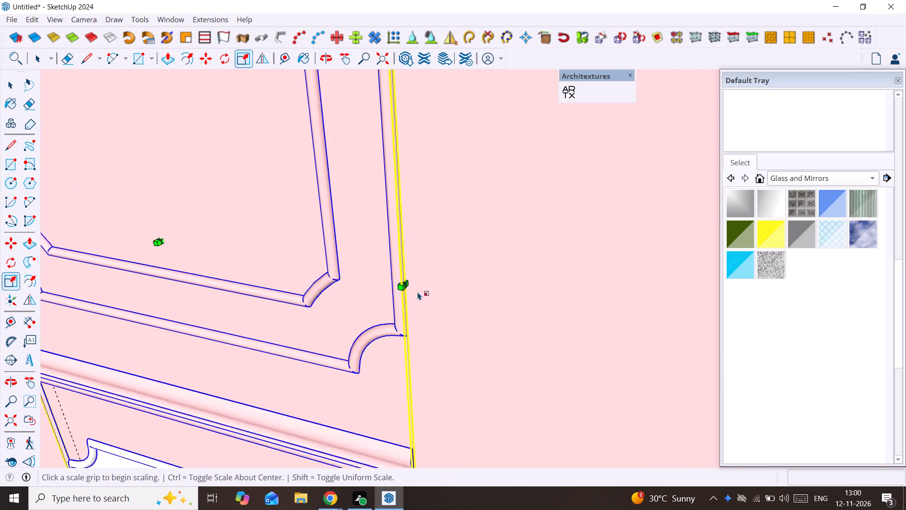
{"action": "scroll", "coordinate": [418, 292], "scroll_direction": "up", "scroll_amount": 2}
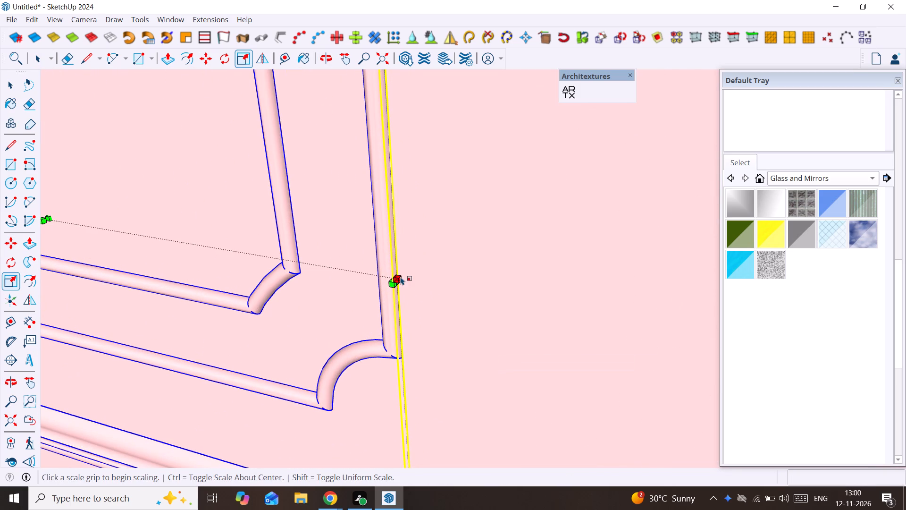
{"action": "scroll", "coordinate": [400, 277], "scroll_direction": "up", "scroll_amount": 9}
{"action": "left_click", "coordinate": [395, 281]}
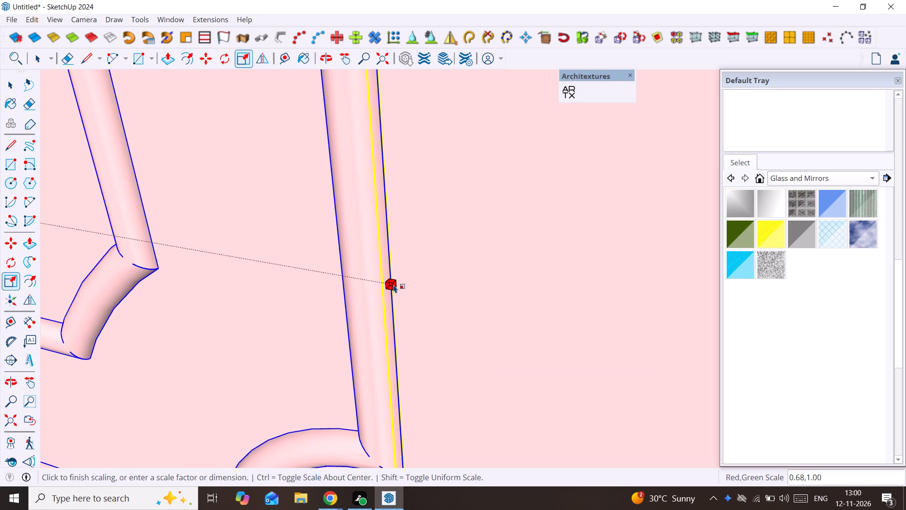
{"action": "key", "text": "ctrl+z"}
{"action": "scroll", "coordinate": [393, 285], "scroll_direction": "up", "scroll_amount": 4}
{"action": "left_click_drag", "start_coordinate": [393, 285], "coordinate": [642, 315]}
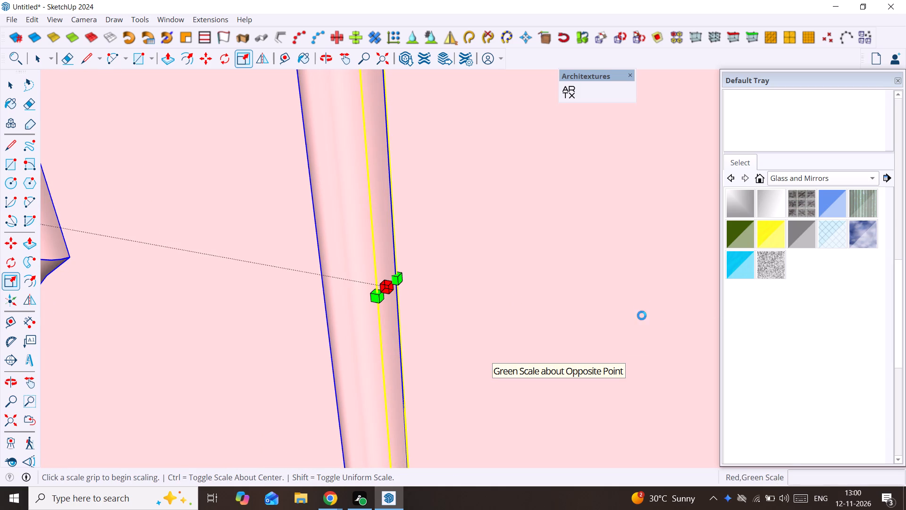
{"action": "left_click_drag", "start_coordinate": [642, 315], "coordinate": [641, 315]}
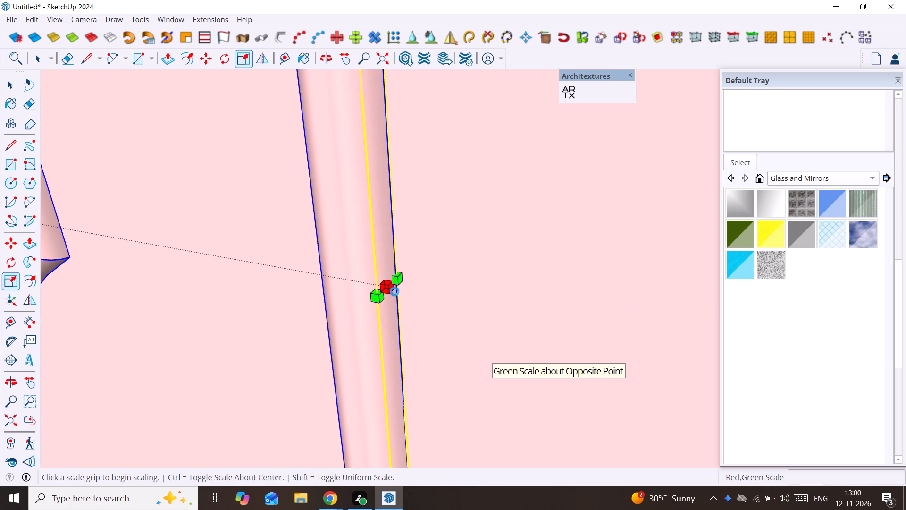
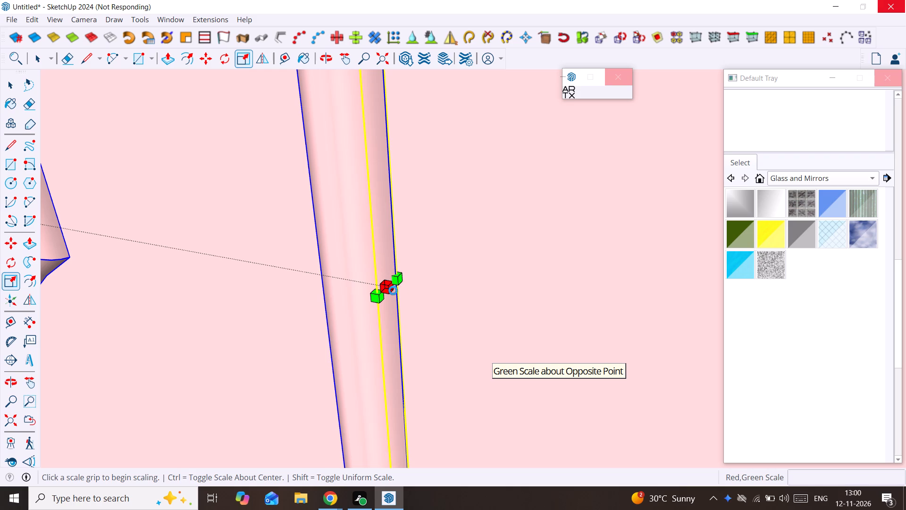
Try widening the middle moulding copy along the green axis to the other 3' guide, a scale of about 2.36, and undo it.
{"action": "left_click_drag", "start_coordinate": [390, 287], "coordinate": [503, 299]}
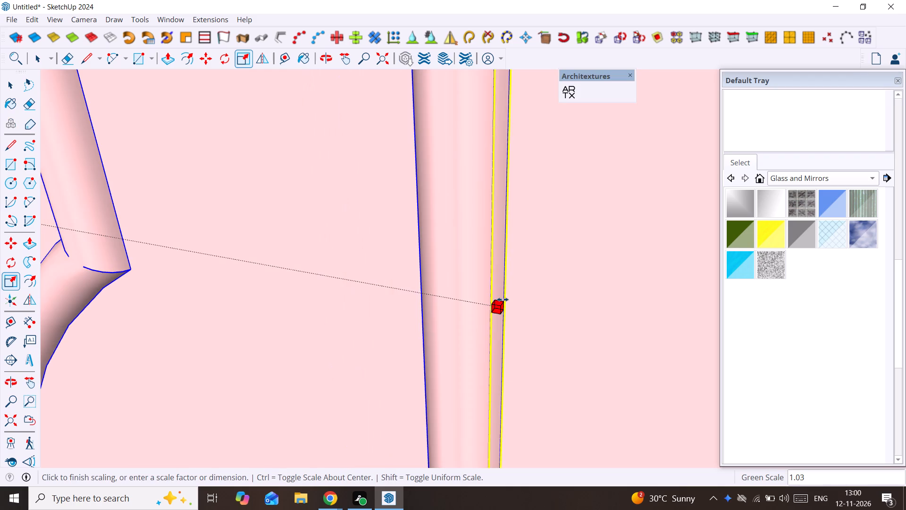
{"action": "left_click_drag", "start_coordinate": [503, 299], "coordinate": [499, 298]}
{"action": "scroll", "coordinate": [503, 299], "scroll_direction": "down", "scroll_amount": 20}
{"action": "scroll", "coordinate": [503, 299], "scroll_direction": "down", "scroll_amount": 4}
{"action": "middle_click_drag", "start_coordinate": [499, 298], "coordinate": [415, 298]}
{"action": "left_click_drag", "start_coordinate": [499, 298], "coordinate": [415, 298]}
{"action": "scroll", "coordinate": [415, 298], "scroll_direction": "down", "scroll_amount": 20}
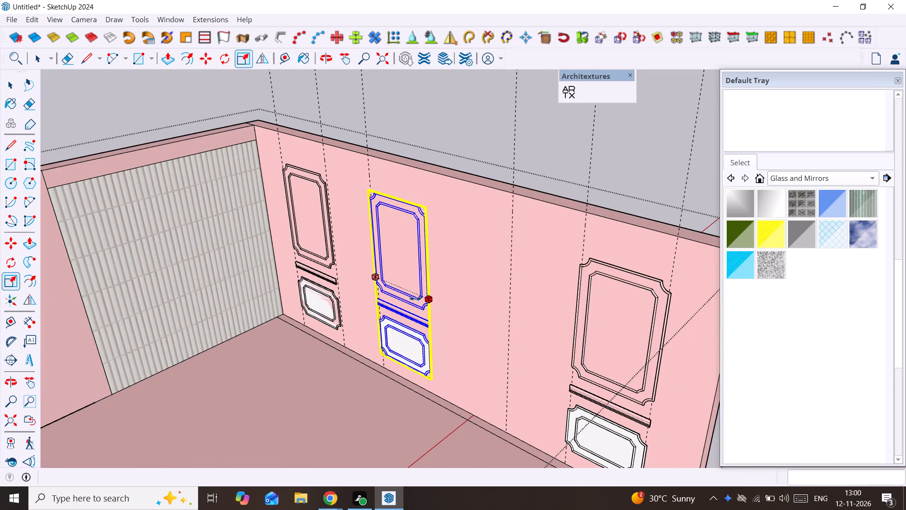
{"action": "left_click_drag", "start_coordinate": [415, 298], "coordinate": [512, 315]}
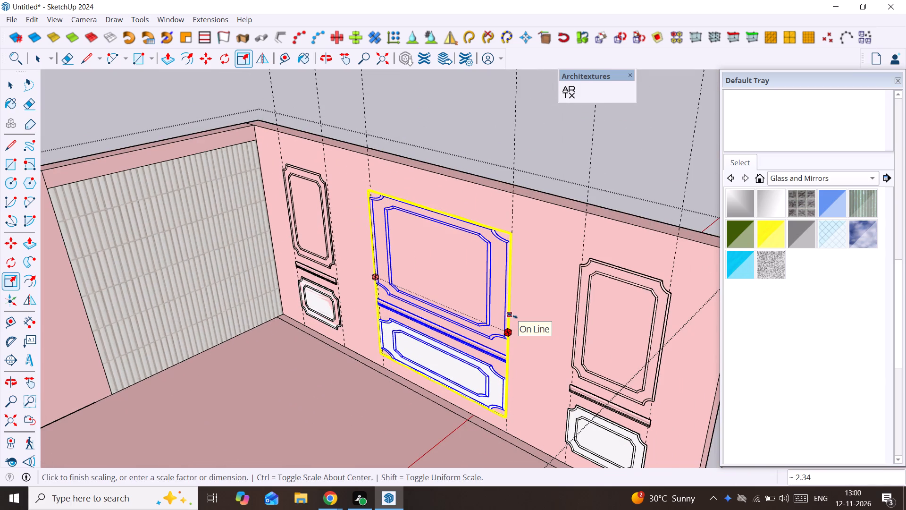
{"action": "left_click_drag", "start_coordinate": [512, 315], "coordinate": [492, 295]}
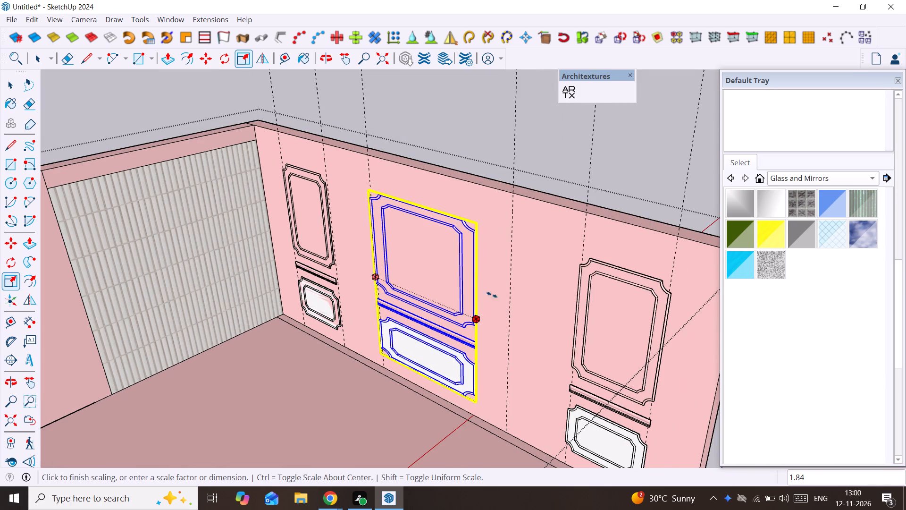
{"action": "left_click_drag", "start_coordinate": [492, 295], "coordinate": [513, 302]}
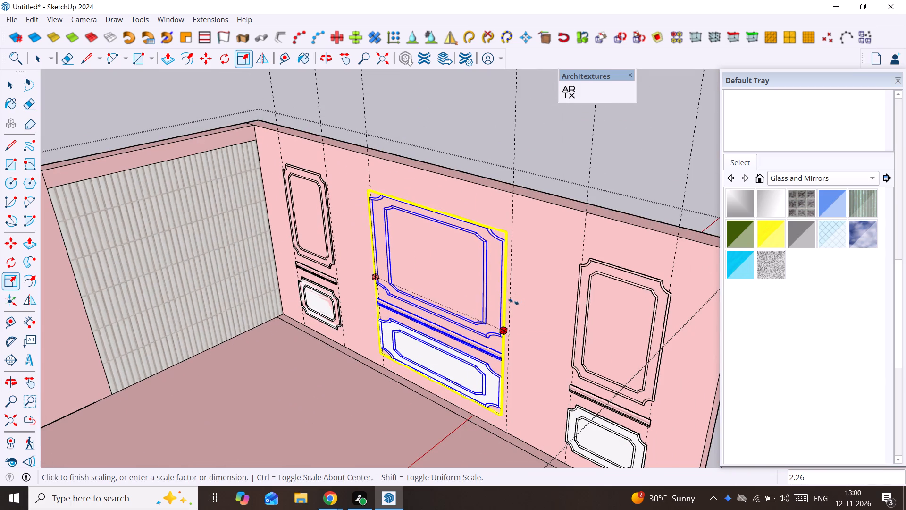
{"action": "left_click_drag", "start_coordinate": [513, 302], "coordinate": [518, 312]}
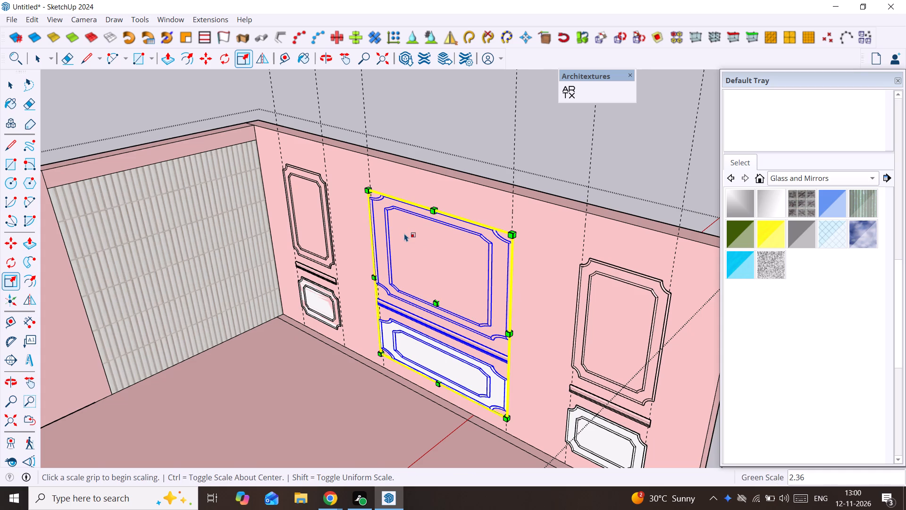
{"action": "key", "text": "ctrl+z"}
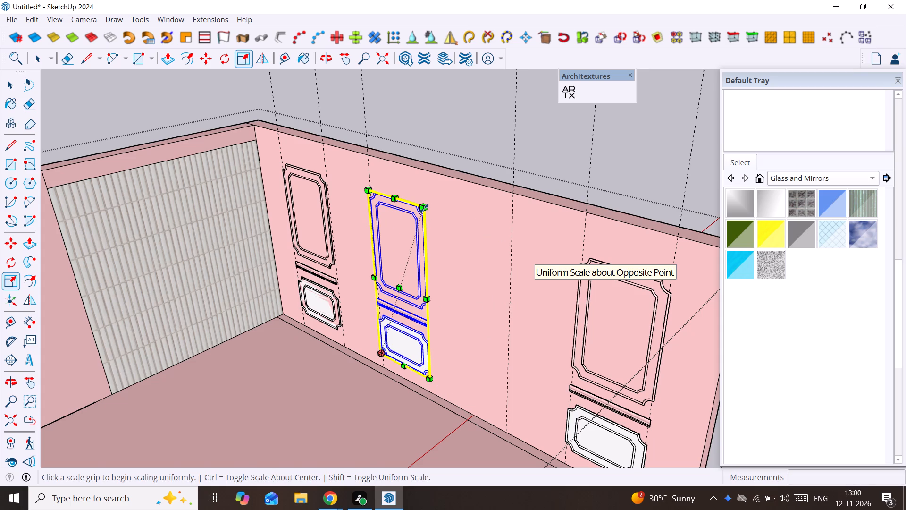
Scale the middle moulding copy wider along the green axis from its side grip, stopping short of the other 3' guide.
{"action": "left_click_drag", "start_coordinate": [424, 208], "coordinate": [439, 211]}
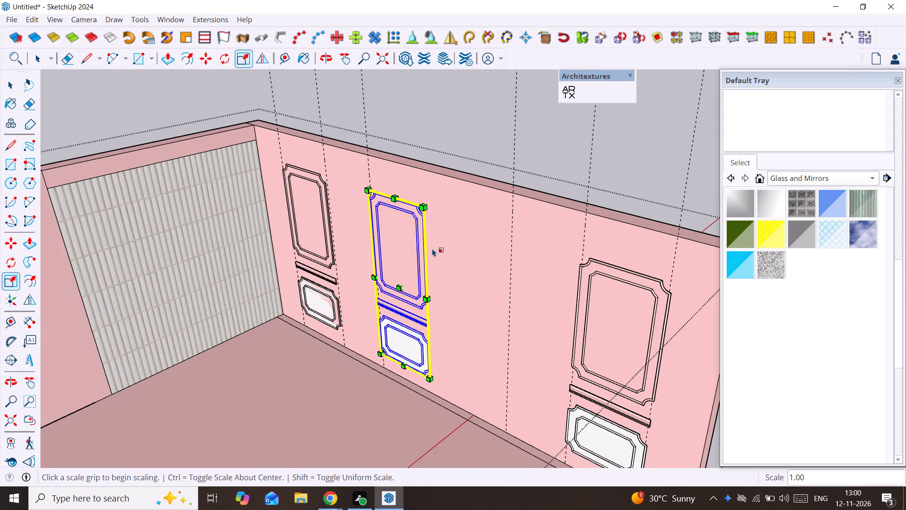
{"action": "scroll", "coordinate": [430, 298], "scroll_direction": "up", "scroll_amount": 16}
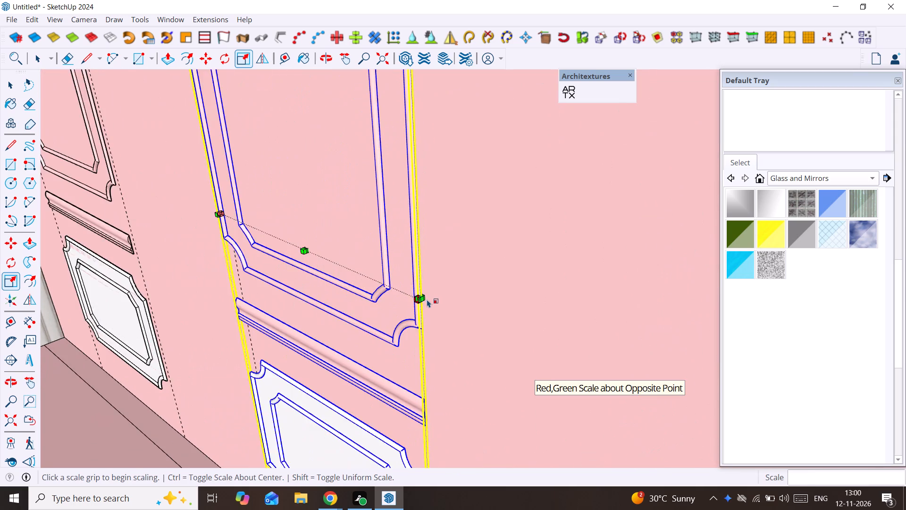
{"action": "scroll", "coordinate": [427, 299], "scroll_direction": "up", "scroll_amount": 7}
{"action": "middle_click_drag", "start_coordinate": [421, 299], "coordinate": [352, 297]}
{"action": "scroll", "coordinate": [391, 297], "scroll_direction": "up", "scroll_amount": 3}
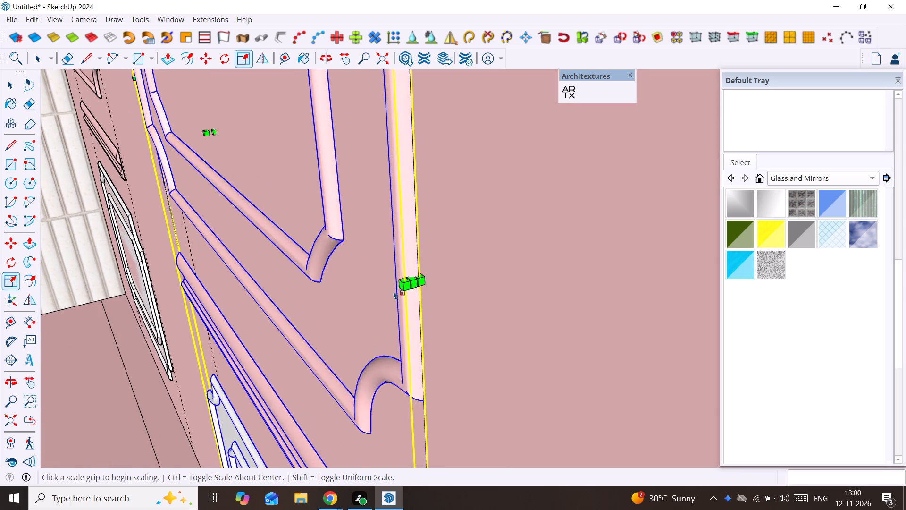
{"action": "scroll", "coordinate": [394, 291], "scroll_direction": "up", "scroll_amount": 6}
{"action": "left_click_drag", "start_coordinate": [418, 284], "coordinate": [487, 322]}
{"action": "scroll", "coordinate": [486, 322], "scroll_direction": "down", "scroll_amount": 3}
{"action": "left_click_drag", "start_coordinate": [488, 330], "coordinate": [610, 405]}
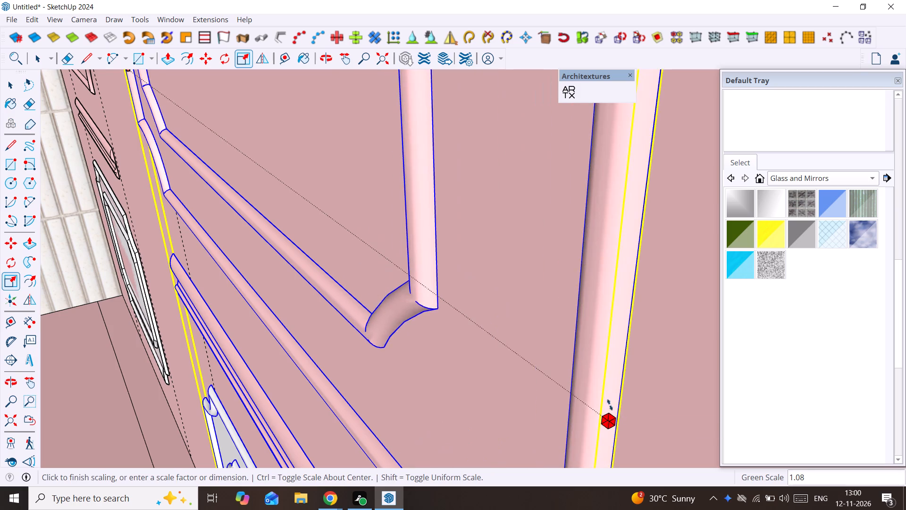
{"action": "left_click_drag", "start_coordinate": [610, 405], "coordinate": [516, 259]}
{"action": "scroll", "coordinate": [610, 405], "scroll_direction": "down", "scroll_amount": 5}
{"action": "scroll", "coordinate": [590, 344], "scroll_direction": "down", "scroll_amount": 18}
{"action": "scroll", "coordinate": [529, 275], "scroll_direction": "down", "scroll_amount": 6}
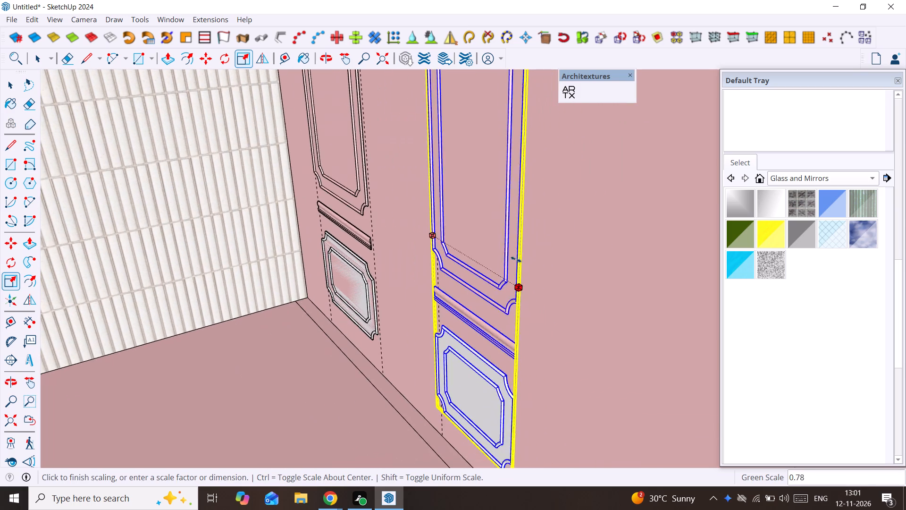
{"action": "left_click_drag", "start_coordinate": [516, 259], "coordinate": [584, 280]}
{"action": "scroll", "coordinate": [513, 255], "scroll_direction": "down", "scroll_amount": 19}
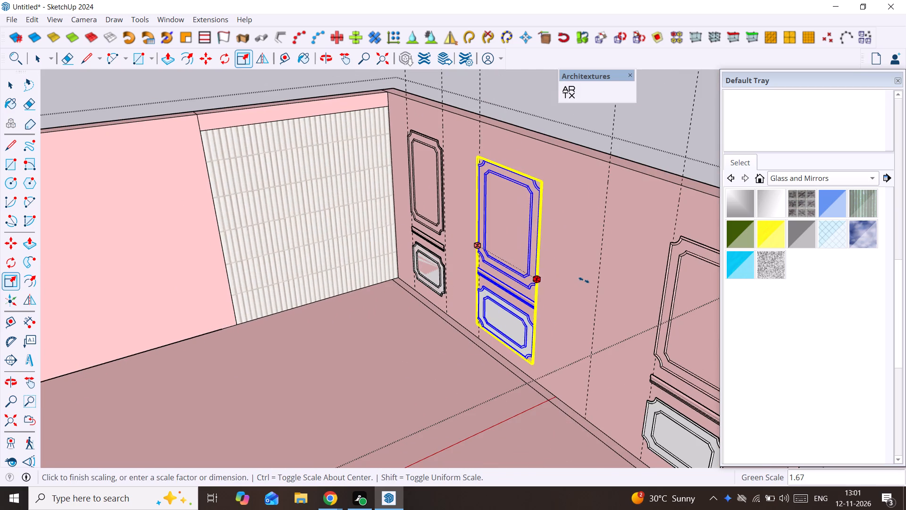
{"action": "left_click_drag", "start_coordinate": [584, 280], "coordinate": [571, 270]}
{"action": "key", "text": "space"}
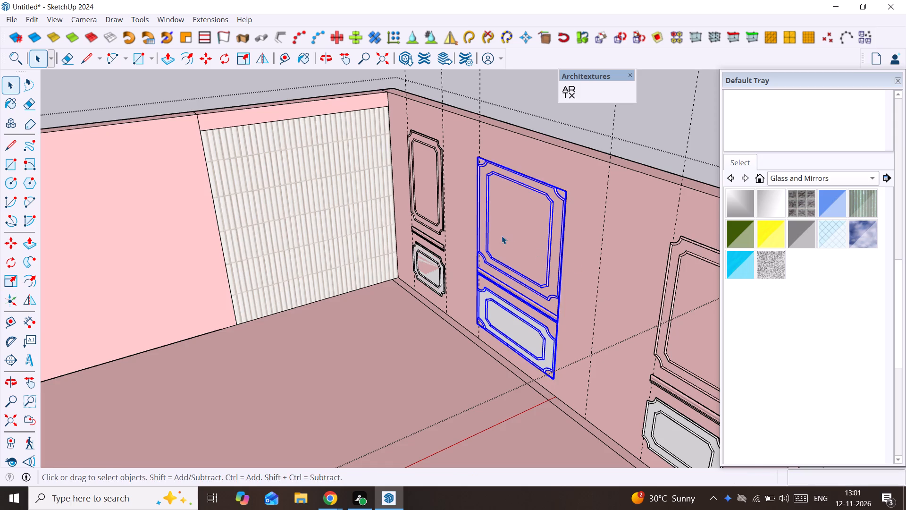
{"action": "scroll", "coordinate": [502, 236], "scroll_direction": "down", "scroll_amount": 8}
{"action": "middle_click_drag", "start_coordinate": [481, 232], "coordinate": [595, 249]}
{"action": "left_click", "coordinate": [631, 104]}
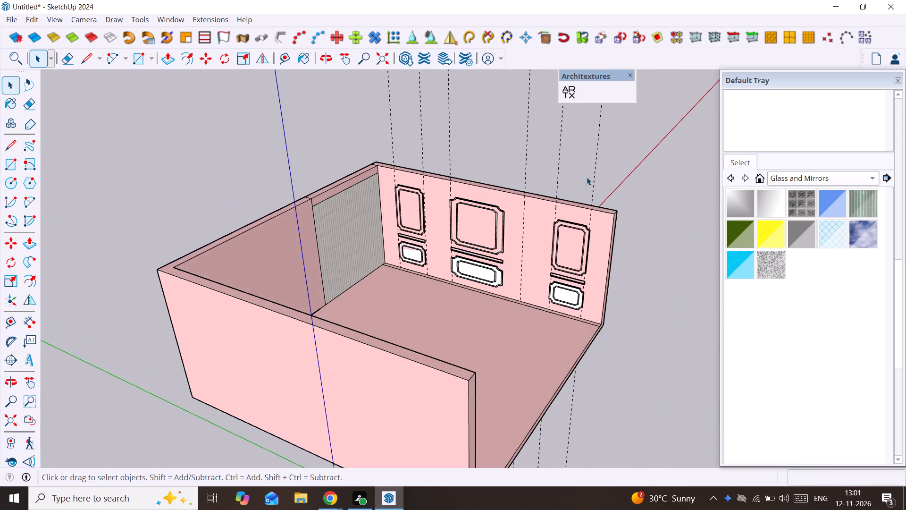
Delete all the construction guides around the moulded side wall.
{"action": "scroll", "coordinate": [497, 213], "scroll_direction": "up", "scroll_amount": 6}
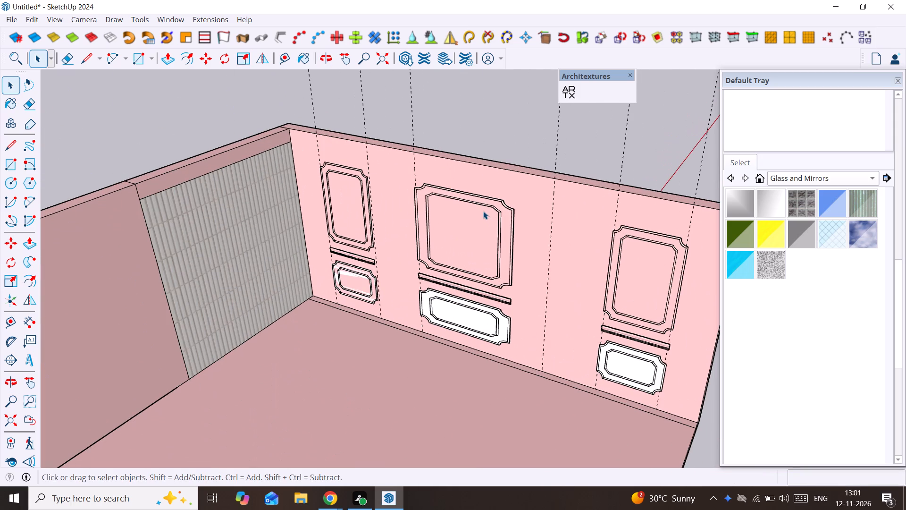
{"action": "middle_click_drag", "start_coordinate": [483, 211], "coordinate": [559, 212], "text": "shift"}
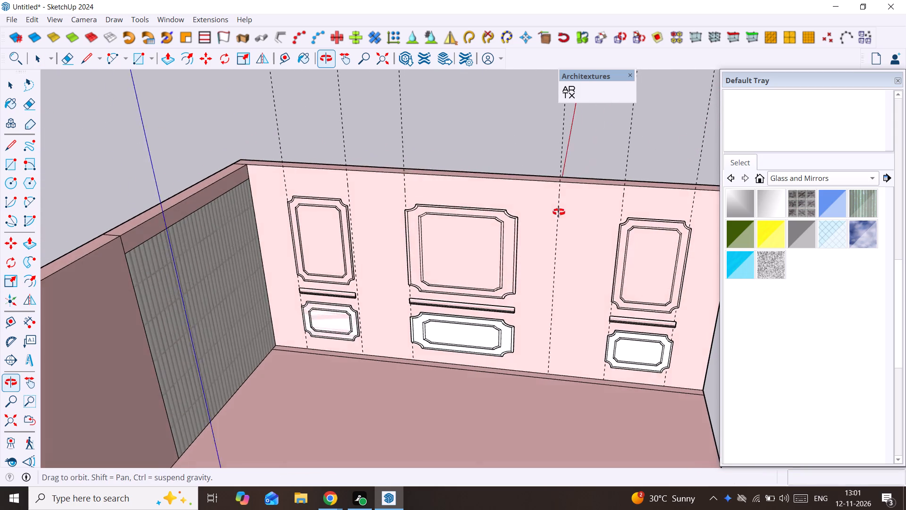
{"action": "middle_click_drag", "start_coordinate": [559, 212], "coordinate": [545, 190], "text": "shift"}
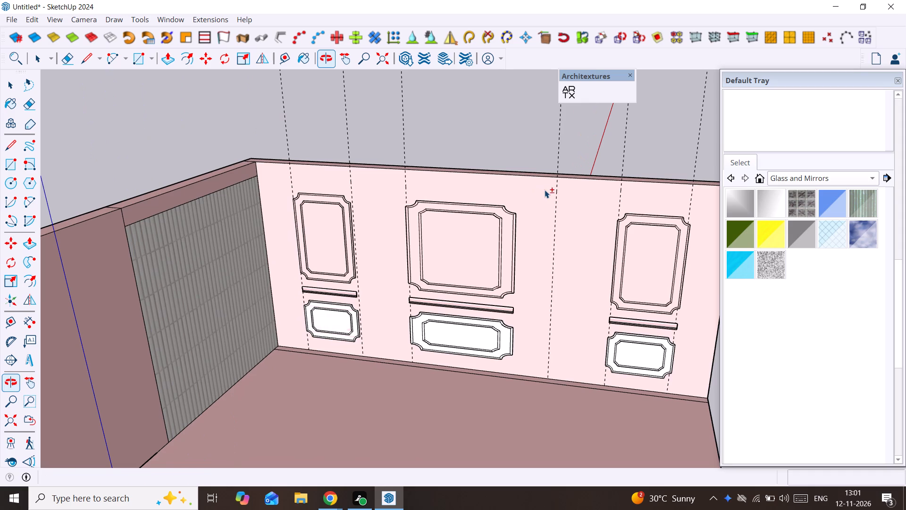
{"action": "left_click", "coordinate": [9, 17]}
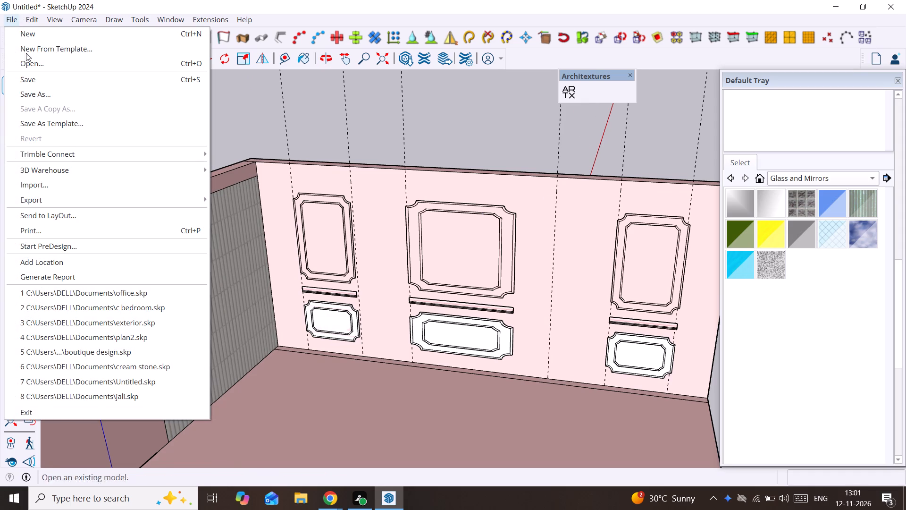
{"action": "left_click", "coordinate": [59, 141]}
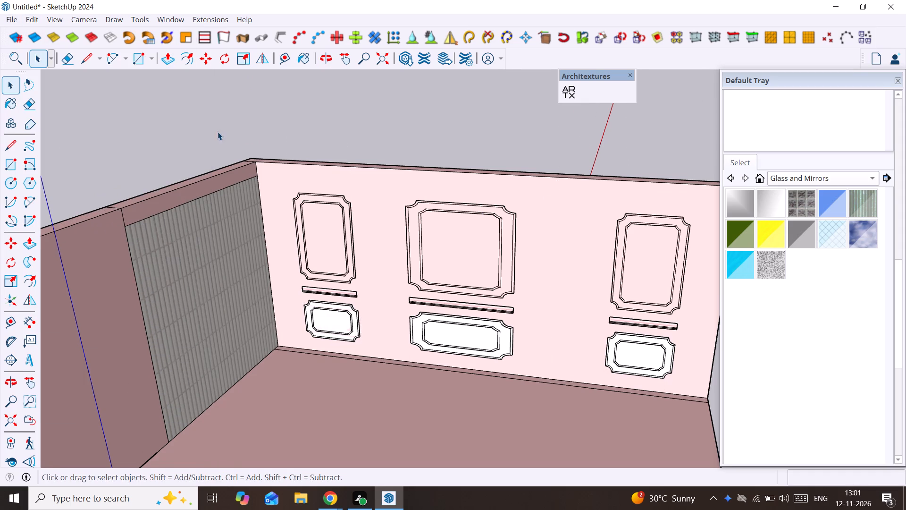
Inside the room group, move the far-end moulding panel a short distance along the wall toward the wide middle panel.
{"action": "scroll", "coordinate": [466, 262], "scroll_direction": "down", "scroll_amount": 3}
{"action": "left_click", "coordinate": [480, 225]}
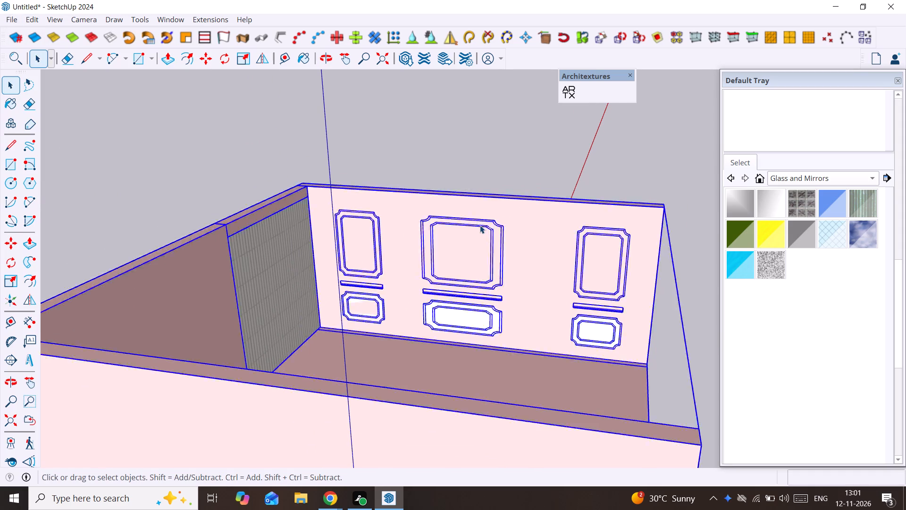
{"action": "double_click", "coordinate": [491, 232]}
{"action": "left_click", "coordinate": [492, 229]}
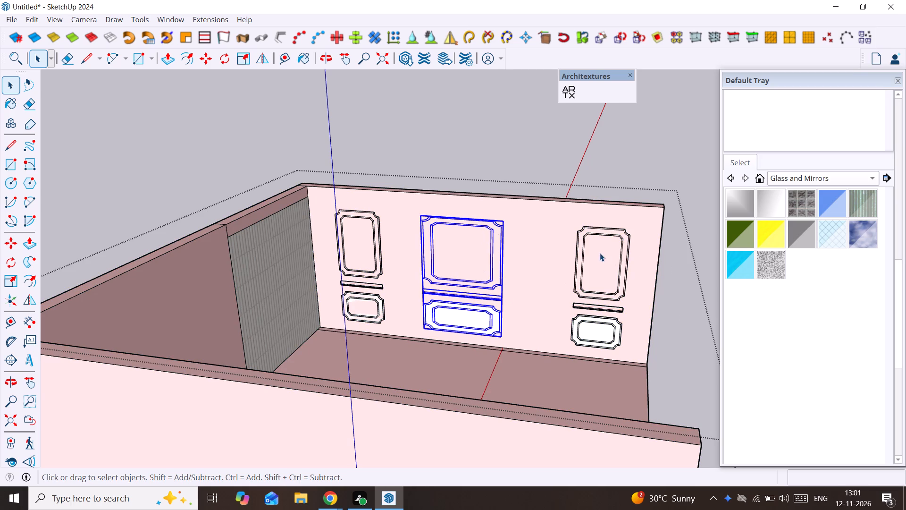
{"action": "left_click", "coordinate": [582, 242]}
{"action": "scroll", "coordinate": [579, 244], "scroll_direction": "down", "scroll_amount": 3}
{"action": "middle_click_drag", "start_coordinate": [577, 255], "coordinate": [582, 305]}
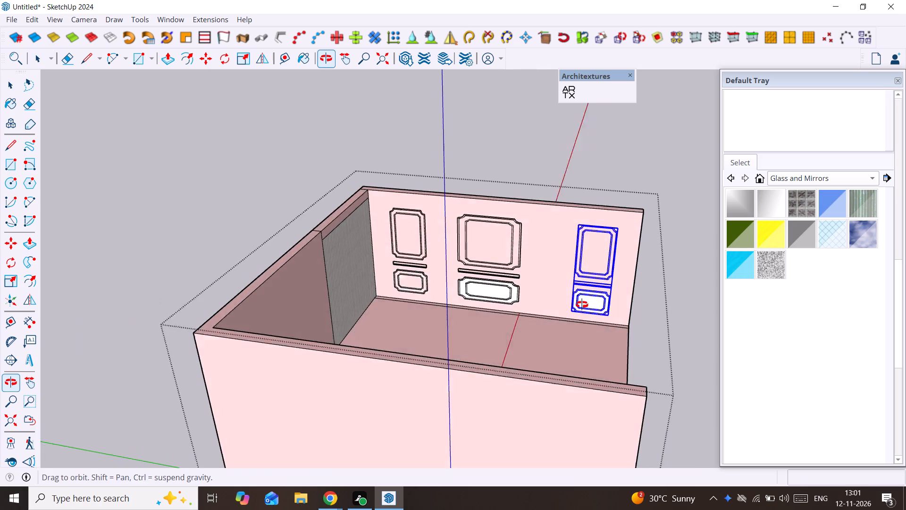
{"action": "middle_click_drag", "start_coordinate": [582, 305], "coordinate": [583, 310]}
{"action": "scroll", "coordinate": [575, 282], "scroll_direction": "up", "scroll_amount": 3}
{"action": "middle_click_drag", "start_coordinate": [574, 278], "coordinate": [550, 282]}
{"action": "key", "text": "m"}
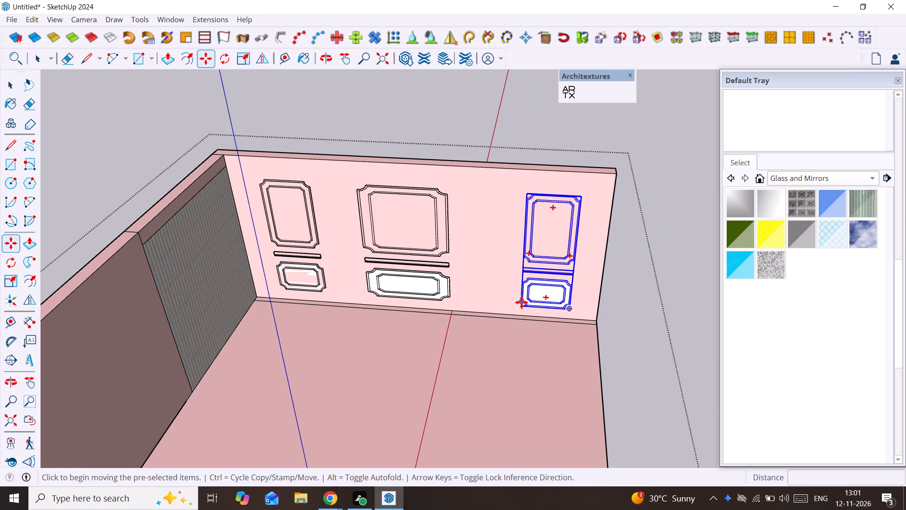
{"action": "left_click", "coordinate": [521, 303]}
{"action": "left_click", "coordinate": [508, 303]}
{"action": "key", "text": "space"}
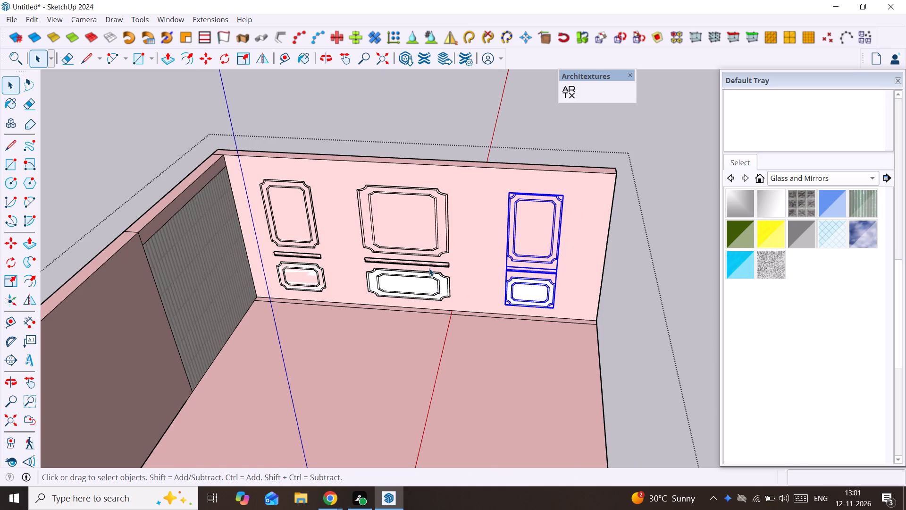
Move the wide middle moulding panel about 1' 5" along the green axis toward the far-end panel.
{"action": "left_click", "coordinate": [428, 266]}
{"action": "key", "text": "m"}
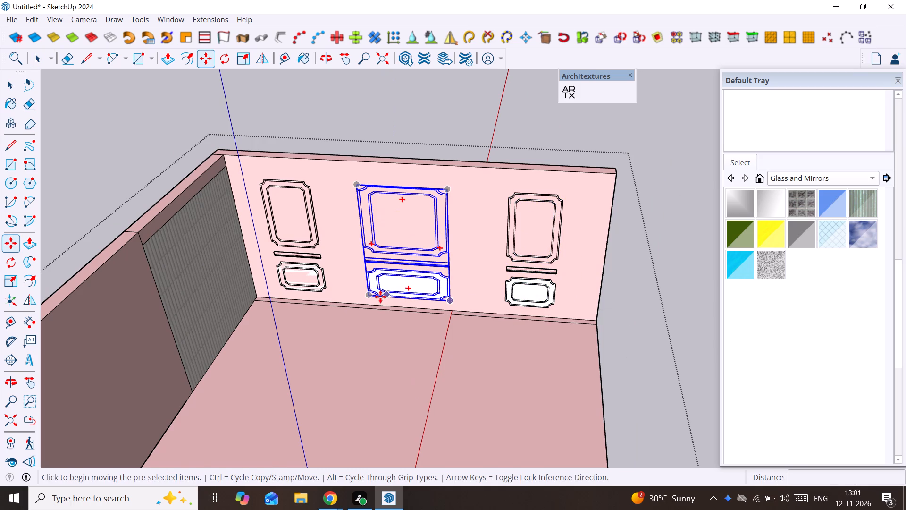
{"action": "left_click", "coordinate": [376, 297]}
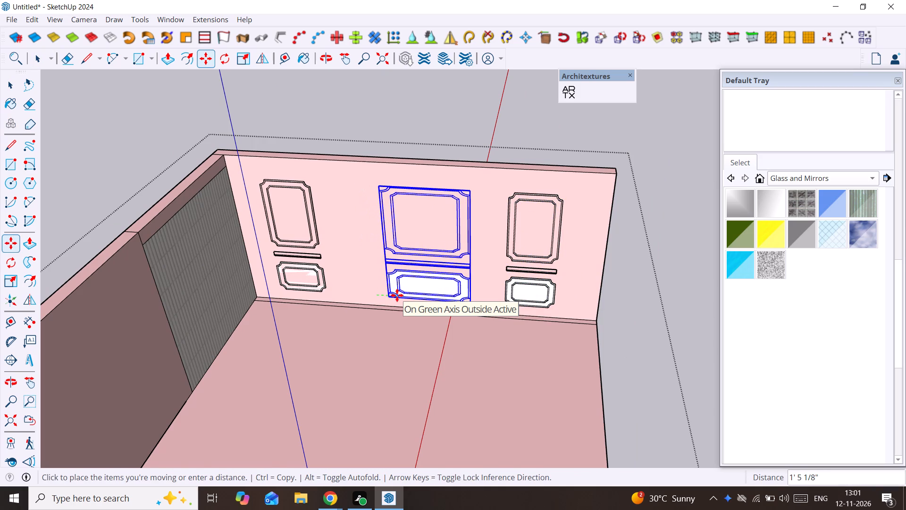
{"action": "left_click", "coordinate": [398, 295]}
{"action": "key", "text": "space"}
Move the moulding panel nearest the ribbed wall about 1' along the green axis toward the middle panel.
{"action": "left_click", "coordinate": [305, 253]}
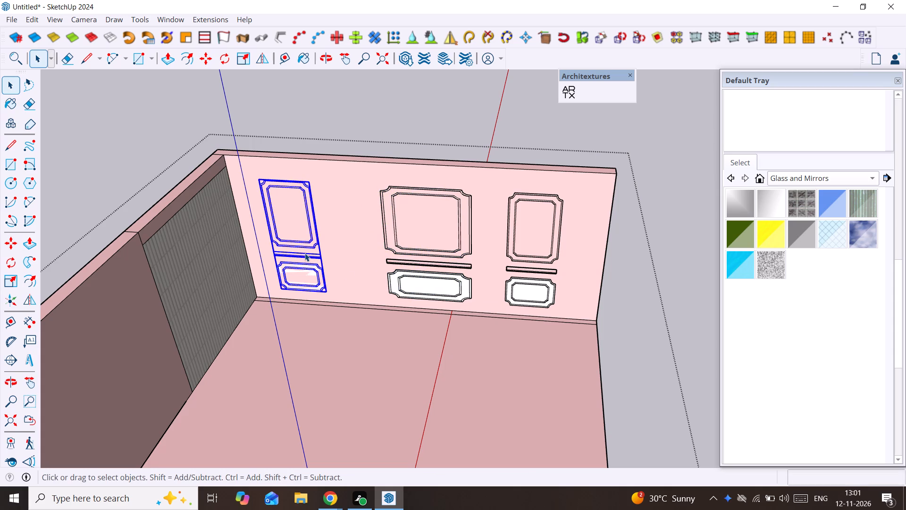
{"action": "key", "text": "m"}
{"action": "left_click", "coordinate": [290, 283]}
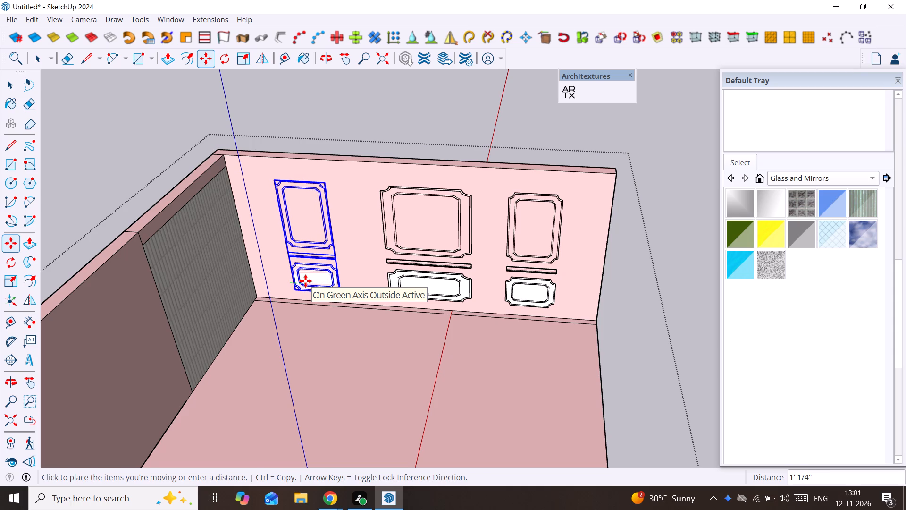
{"action": "left_click", "coordinate": [305, 281]}
{"action": "key", "text": "space"}
Move the wide middle panel about 5 7/16" along the green axis back toward the ribbed wall, and exit the room group.
{"action": "middle_click_drag", "start_coordinate": [375, 278], "coordinate": [405, 276]}
{"action": "left_click", "coordinate": [400, 259]}
{"action": "key", "text": "m"}
{"action": "left_click", "coordinate": [400, 259]}
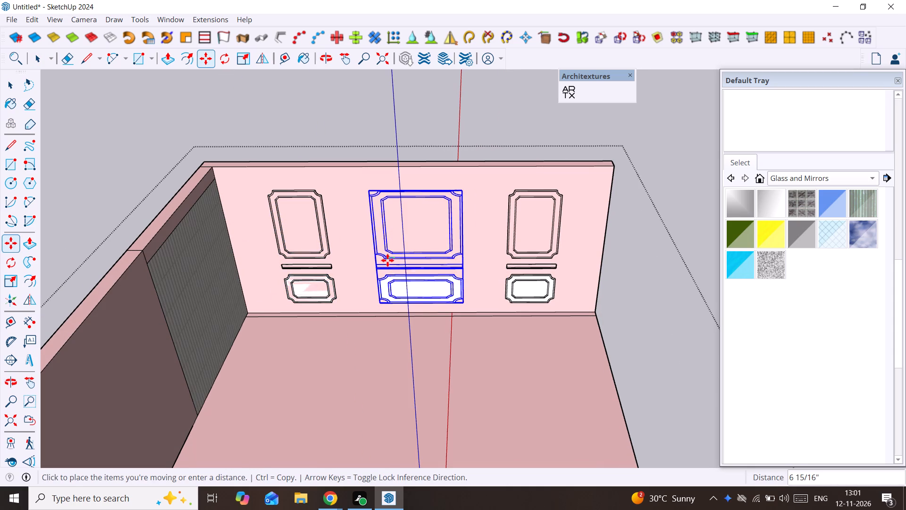
{"action": "key", "text": "Left"}
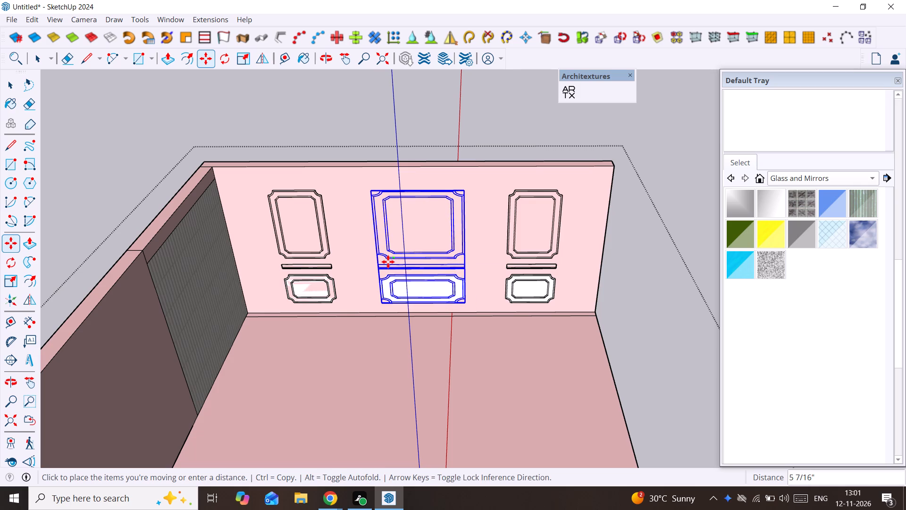
{"action": "left_click", "coordinate": [388, 262]}
{"action": "key", "text": "space"}
{"action": "scroll", "coordinate": [388, 262], "scroll_direction": "down", "scroll_amount": 9}
{"action": "middle_click_drag", "start_coordinate": [373, 268], "coordinate": [155, 290]}
{"action": "left_click", "coordinate": [159, 288]}
Examine the opposite plain side wall and the strip along its base where it meets the floor.
{"action": "scroll", "coordinate": [461, 235], "scroll_direction": "up", "scroll_amount": 4}
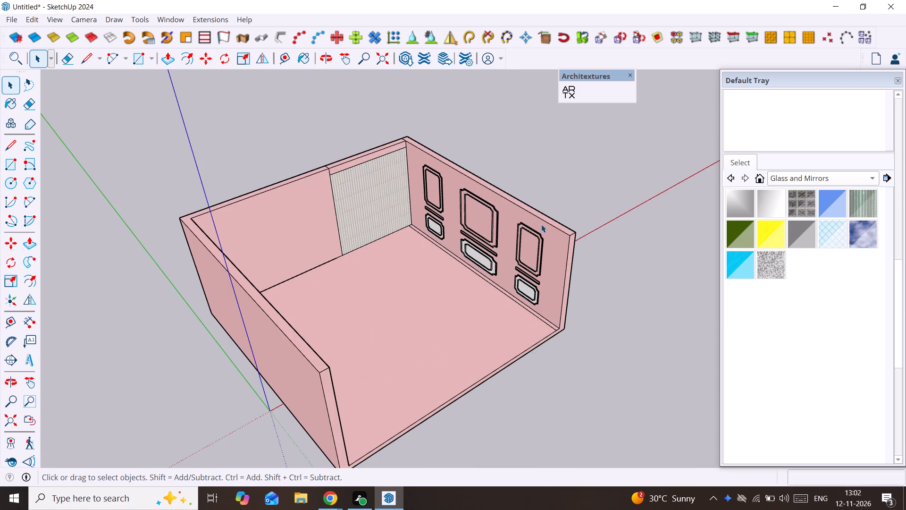
{"action": "middle_click_drag", "start_coordinate": [491, 228], "coordinate": [350, 235]}
{"action": "scroll", "coordinate": [350, 235], "scroll_direction": "up", "scroll_amount": 1}
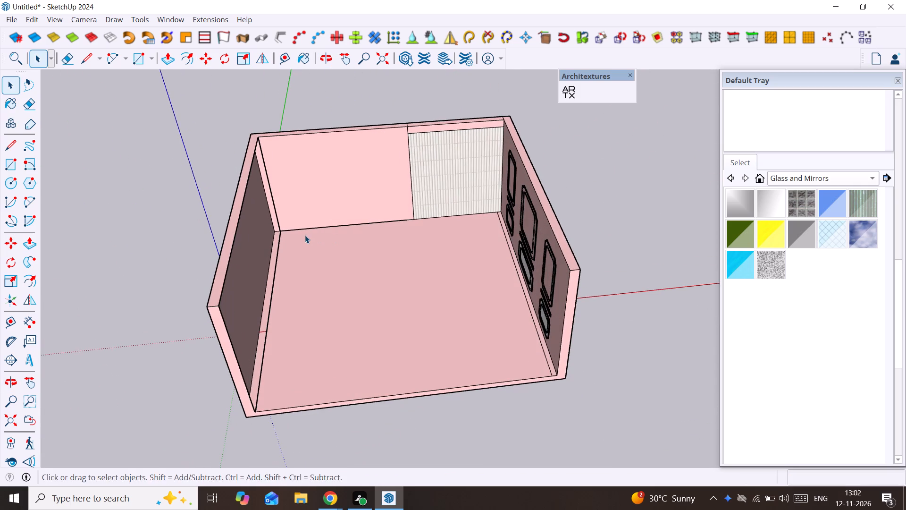
{"action": "middle_click_drag", "start_coordinate": [304, 235], "coordinate": [228, 296]}
{"action": "scroll", "coordinate": [227, 294], "scroll_direction": "up", "scroll_amount": 5}
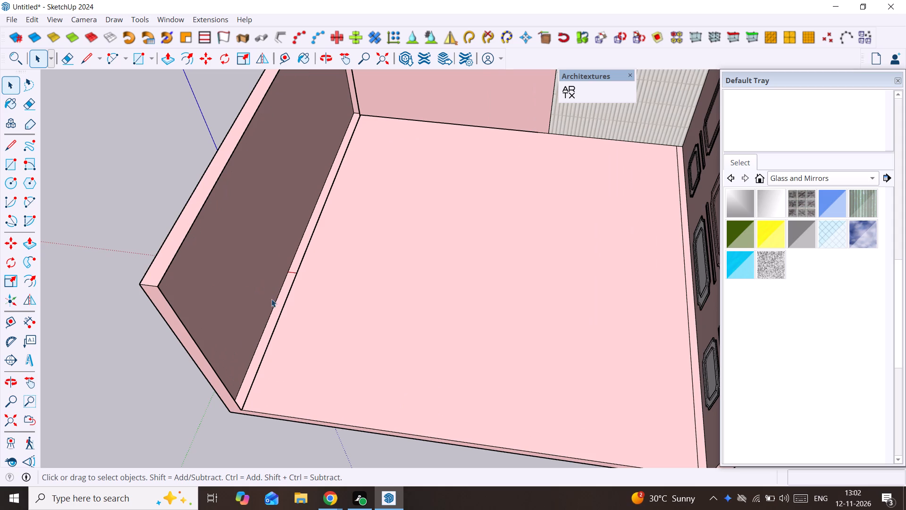
{"action": "scroll", "coordinate": [273, 318], "scroll_direction": "up", "scroll_amount": 2}
{"action": "middle_click_drag", "start_coordinate": [273, 318], "coordinate": [237, 337]}
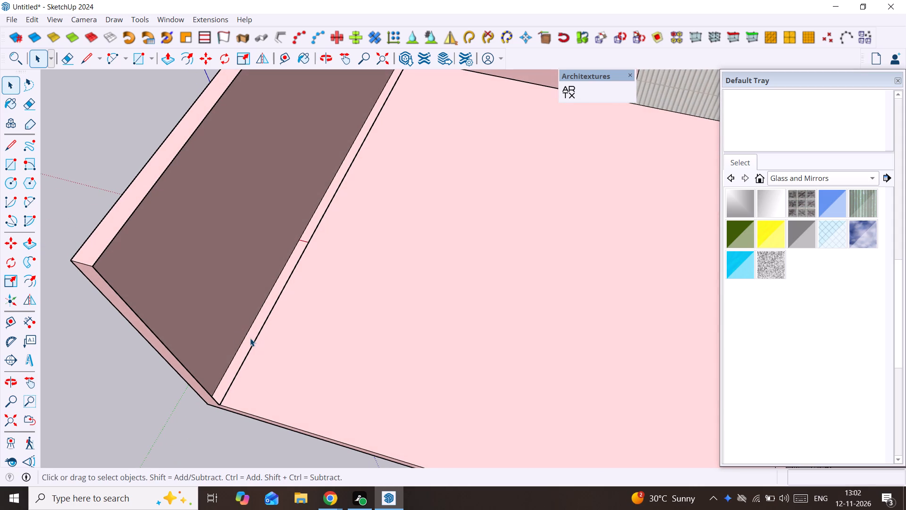
Open the room group and draw a short line along the base strip's floor edge beside the plain side wall.
{"action": "key", "text": "l"}
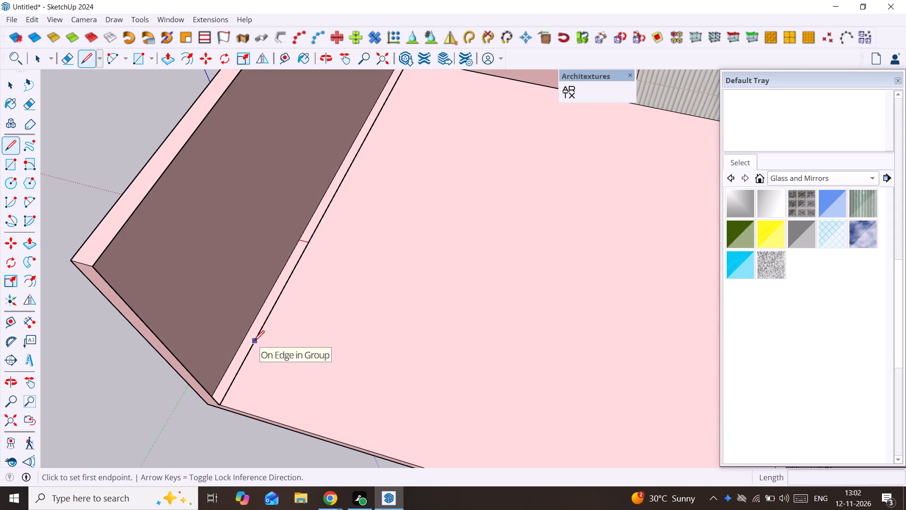
{"action": "key", "text": "space"}
{"action": "double_click", "coordinate": [268, 342]}
{"action": "scroll", "coordinate": [257, 344], "scroll_direction": "up", "scroll_amount": 4}
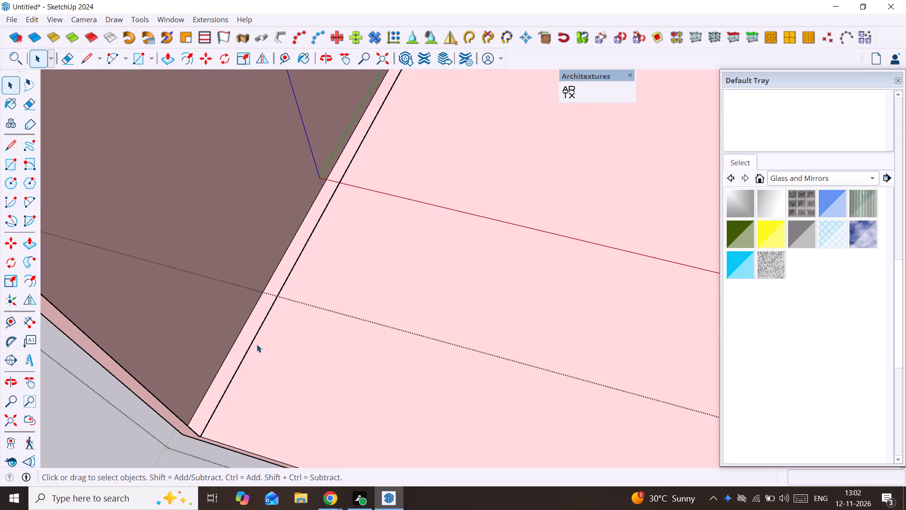
{"action": "key", "text": "m"}
{"action": "key", "text": "l"}
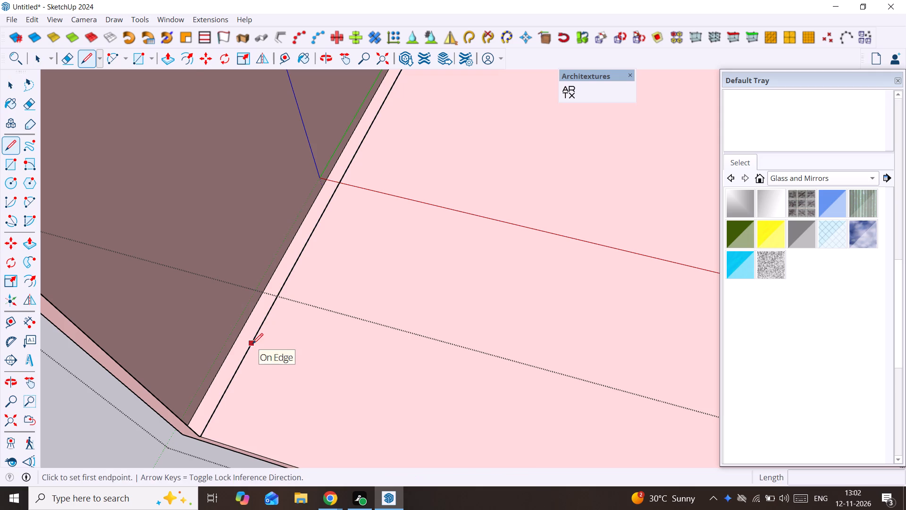
{"action": "left_click", "coordinate": [252, 344]}
{"action": "left_click", "coordinate": [259, 331]}
{"action": "key", "text": "space"}
{"action": "scroll", "coordinate": [256, 331], "scroll_direction": "down", "scroll_amount": 5}
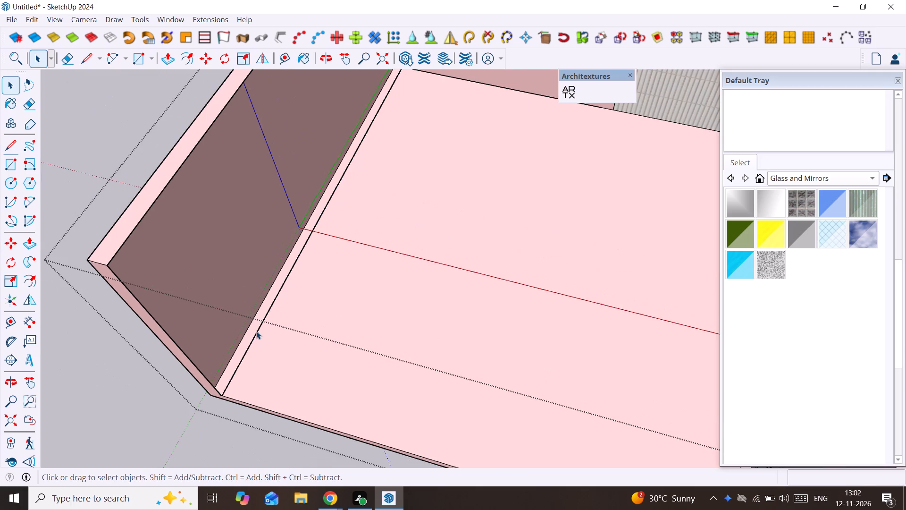
Draw a rectangle about 24' 3" by 11' over the plain side wall, from its upper front corner to the opposite floor corner.
{"action": "key", "text": "r"}
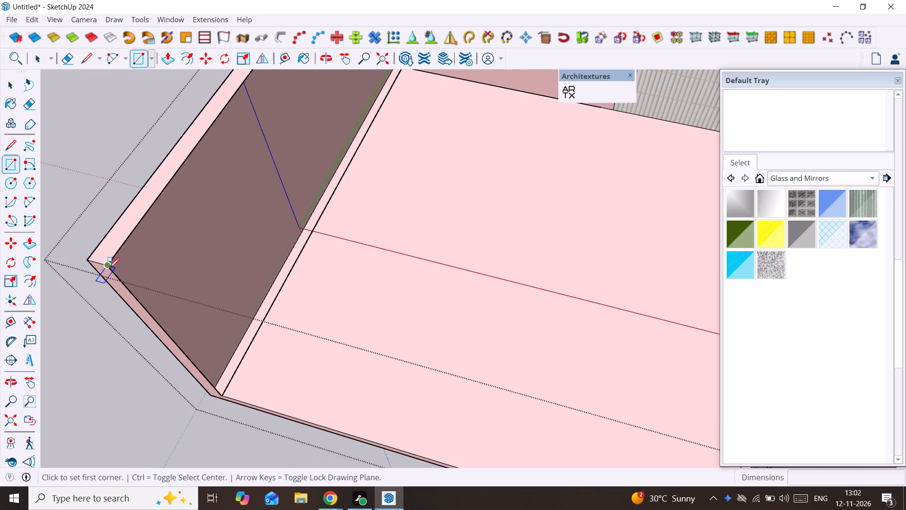
{"action": "left_click", "coordinate": [105, 267]}
{"action": "scroll", "coordinate": [264, 225], "scroll_direction": "down", "scroll_amount": 5}
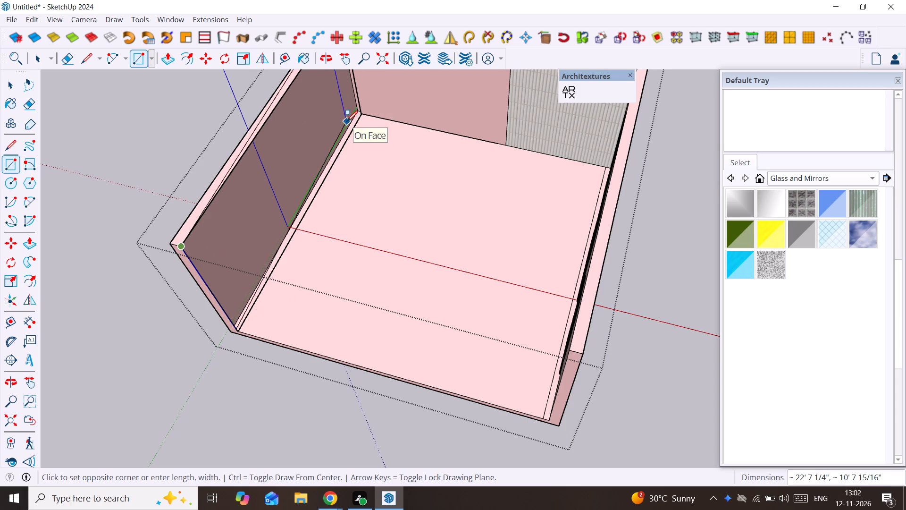
{"action": "scroll", "coordinate": [347, 121], "scroll_direction": "down", "scroll_amount": 2}
{"action": "middle_click_drag", "start_coordinate": [347, 121], "coordinate": [220, 252], "text": "shift"}
{"action": "scroll", "coordinate": [374, 224], "scroll_direction": "up", "scroll_amount": 7}
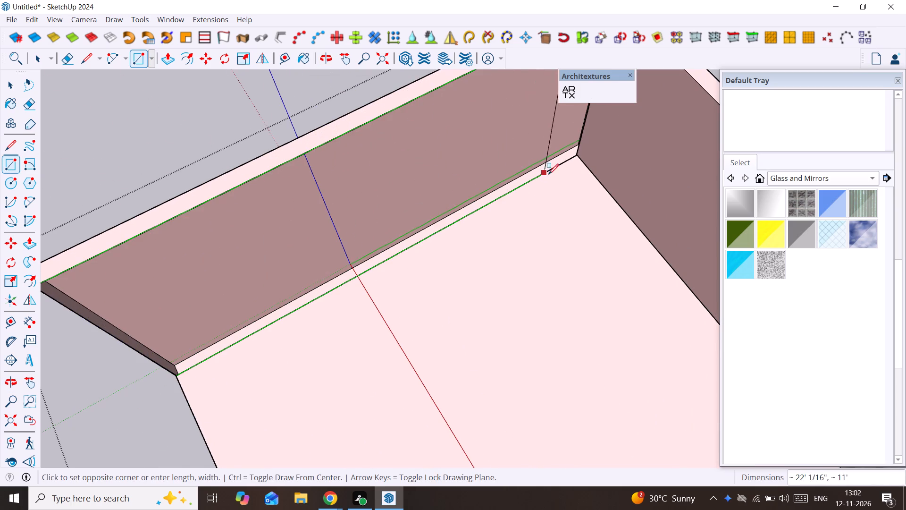
{"action": "left_click", "coordinate": [580, 156]}
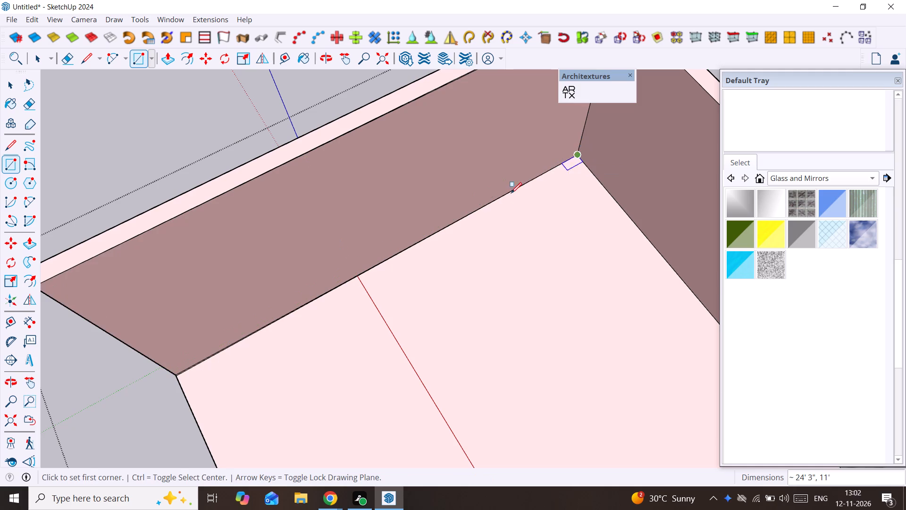
{"action": "key", "text": "space"}
Close the room group and bring back the rest of the model with Isolate/Reveal.
{"action": "scroll", "coordinate": [129, 266], "scroll_direction": "down", "scroll_amount": 18}
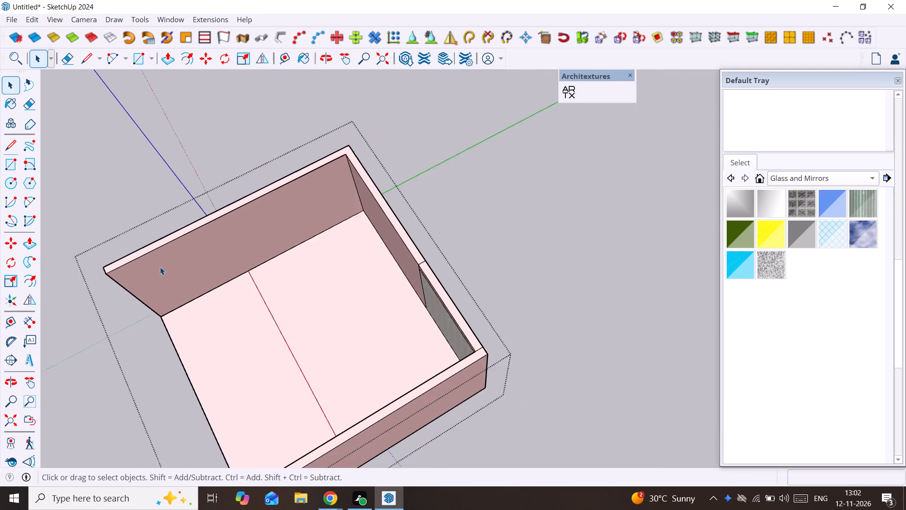
{"action": "scroll", "coordinate": [160, 267], "scroll_direction": "down", "scroll_amount": 1}
{"action": "middle_click_drag", "start_coordinate": [162, 267], "coordinate": [432, 148]}
{"action": "scroll", "coordinate": [428, 233], "scroll_direction": "down", "scroll_amount": 8}
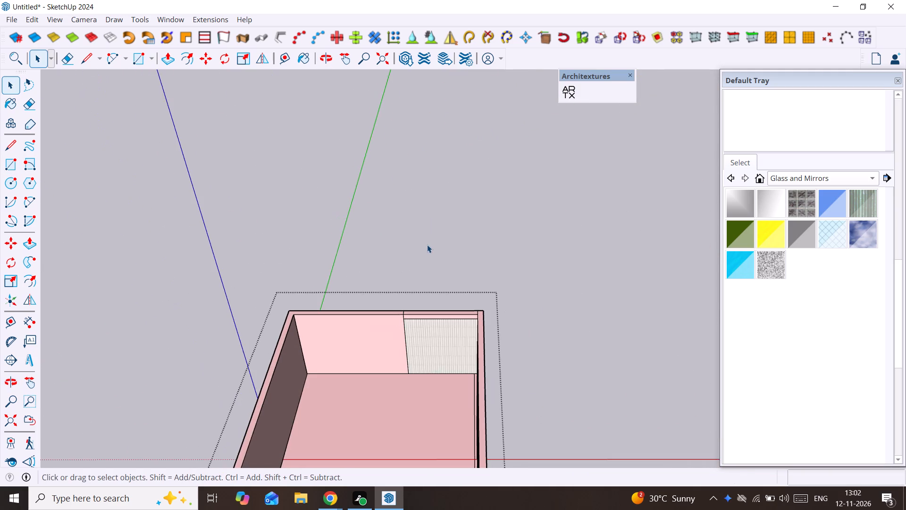
{"action": "scroll", "coordinate": [427, 245], "scroll_direction": "down", "scroll_amount": 3}
{"action": "middle_click_drag", "start_coordinate": [419, 279], "coordinate": [444, 204]}
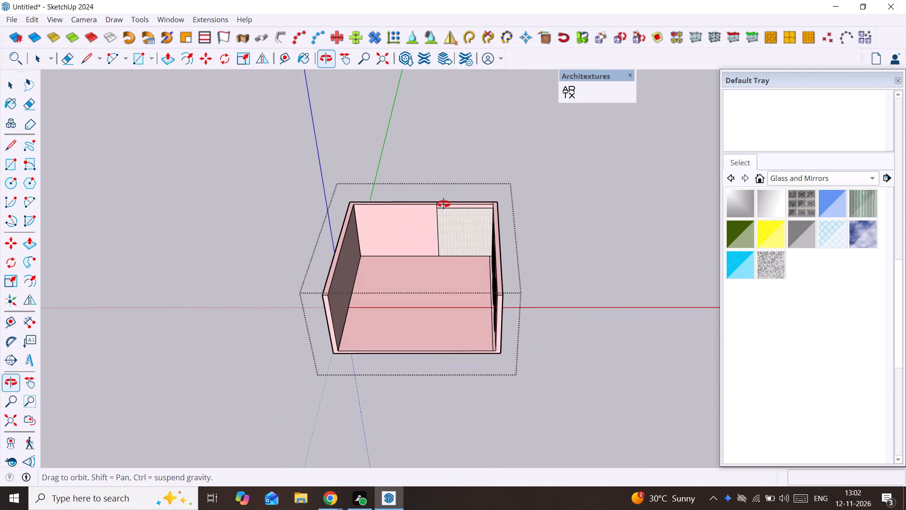
{"action": "middle_click_drag", "start_coordinate": [444, 204], "coordinate": [465, 229]}
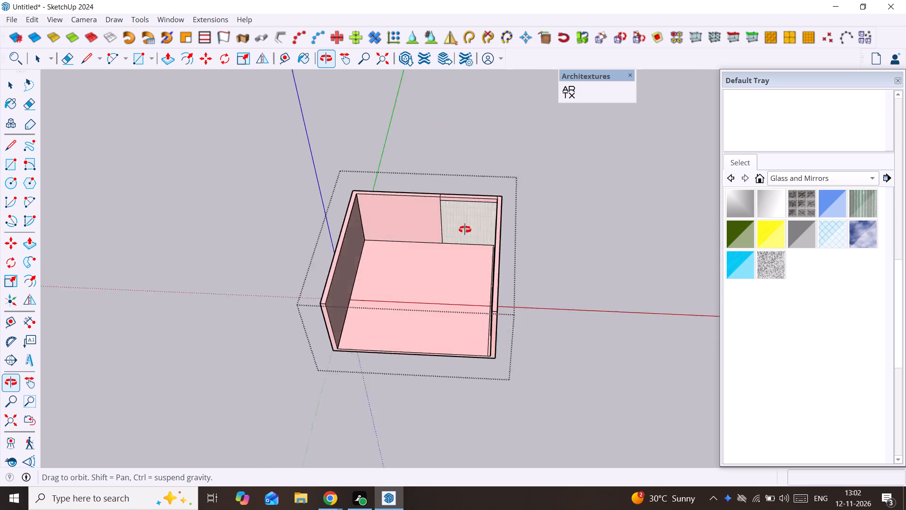
{"action": "middle_click_drag", "start_coordinate": [465, 229], "coordinate": [659, 238]}
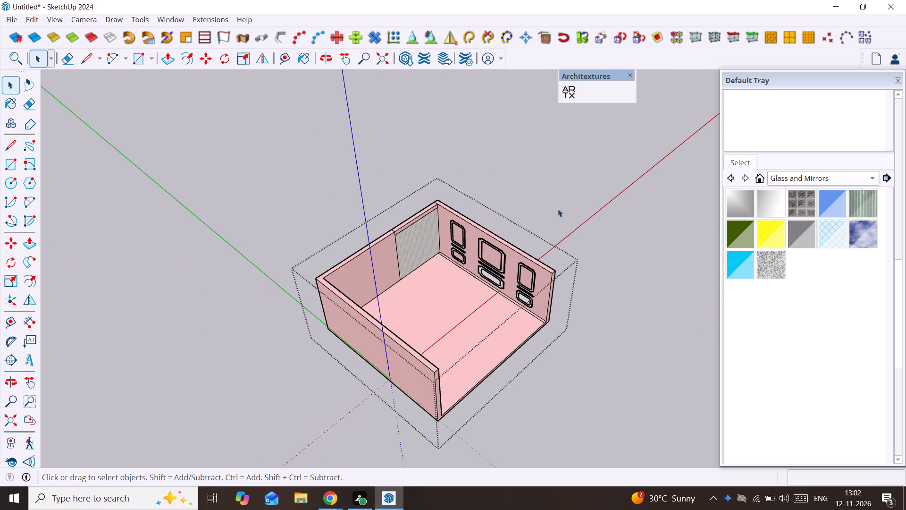
{"action": "right_click", "coordinate": [558, 209]}
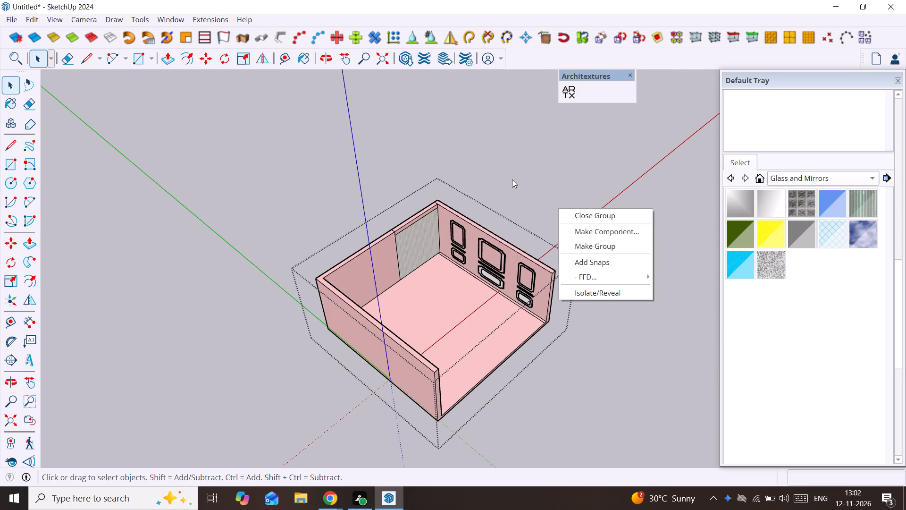
{"action": "left_click", "coordinate": [512, 179]}
{"action": "left_click", "coordinate": [513, 247]}
{"action": "right_click_drag", "start_coordinate": [513, 247], "coordinate": [513, 252]}
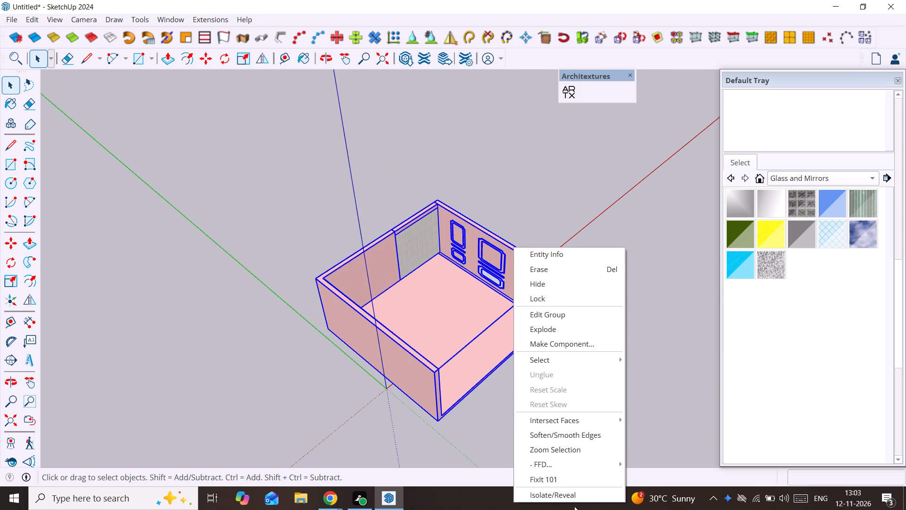
{"action": "left_click", "coordinate": [578, 499]}
Clear the selection and examine the full restaurant interior from its open front, including the beamed ceiling and both dining areas.
{"action": "middle_click_drag", "start_coordinate": [539, 392], "coordinate": [321, 215]}
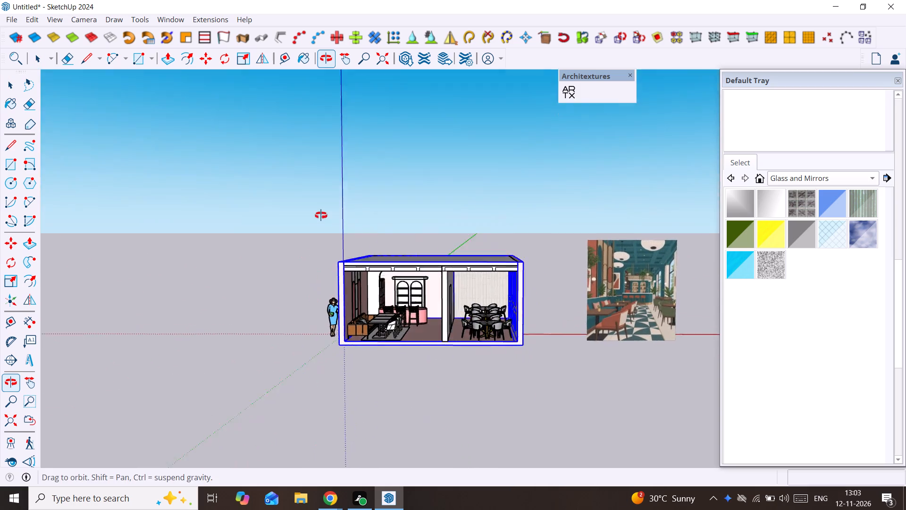
{"action": "middle_click_drag", "start_coordinate": [321, 215], "coordinate": [375, 159]}
{"action": "left_click", "coordinate": [537, 431]}
{"action": "scroll", "coordinate": [470, 238], "scroll_direction": "up", "scroll_amount": 2}
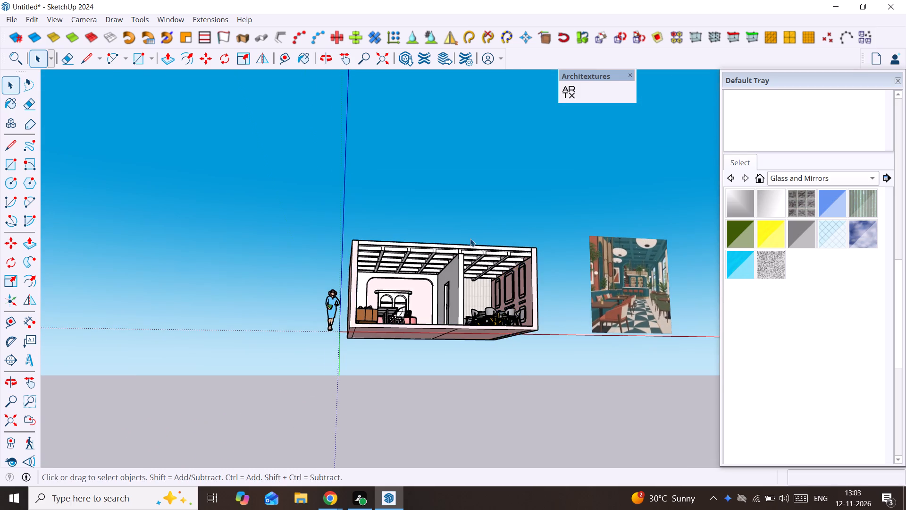
{"action": "scroll", "coordinate": [470, 238], "scroll_direction": "up", "scroll_amount": 1}
{"action": "scroll", "coordinate": [471, 296], "scroll_direction": "up", "scroll_amount": 4}
{"action": "middle_click_drag", "start_coordinate": [471, 296], "coordinate": [515, 210], "text": "shift"}
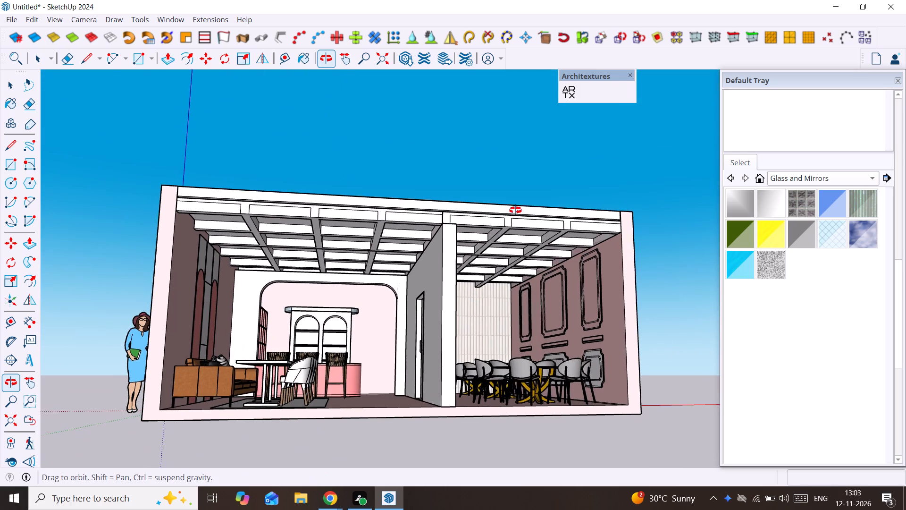
{"action": "middle_click_drag", "start_coordinate": [515, 210], "coordinate": [481, 221], "text": "shift"}
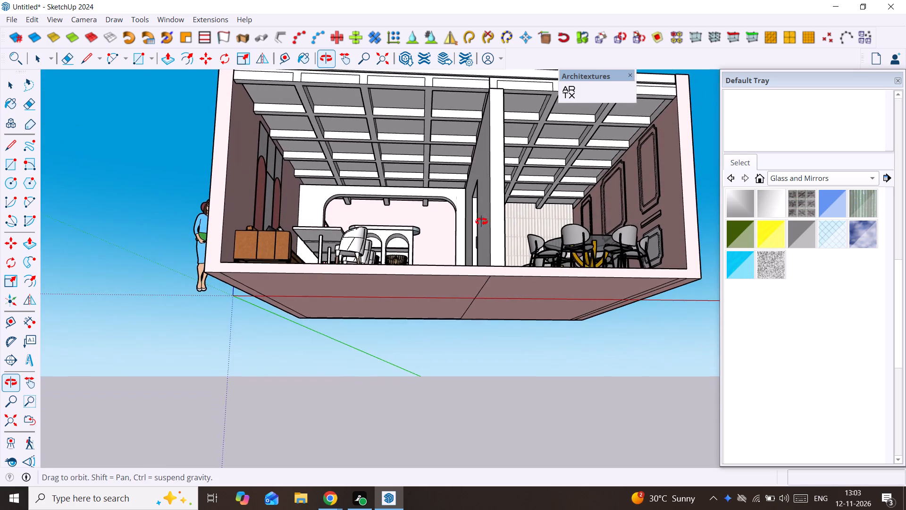
{"action": "middle_click_drag", "start_coordinate": [481, 221], "coordinate": [480, 234], "text": "shift"}
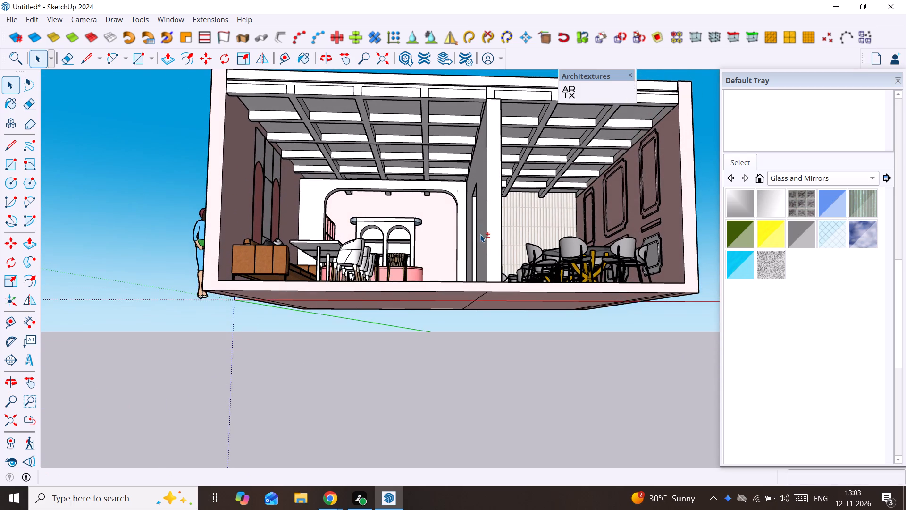
{"action": "middle_click_drag", "start_coordinate": [480, 235], "coordinate": [482, 265]}
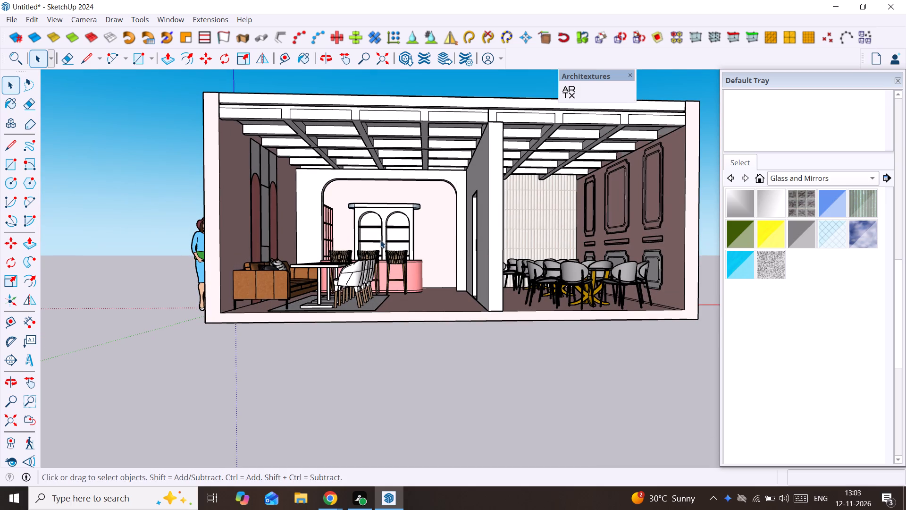
Examine the arched and rectangular wall panels behind the leather sofa and the plain wall beside them.
{"action": "scroll", "coordinate": [316, 233], "scroll_direction": "up", "scroll_amount": 2}
{"action": "middle_click_drag", "start_coordinate": [316, 233], "coordinate": [219, 255]}
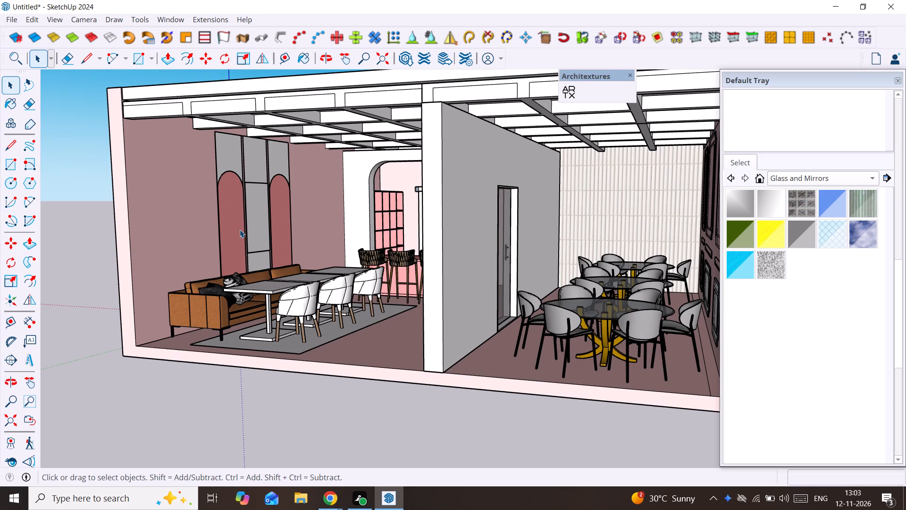
{"action": "scroll", "coordinate": [240, 229], "scroll_direction": "up", "scroll_amount": 7}
{"action": "middle_click_drag", "start_coordinate": [243, 229], "coordinate": [246, 231]}
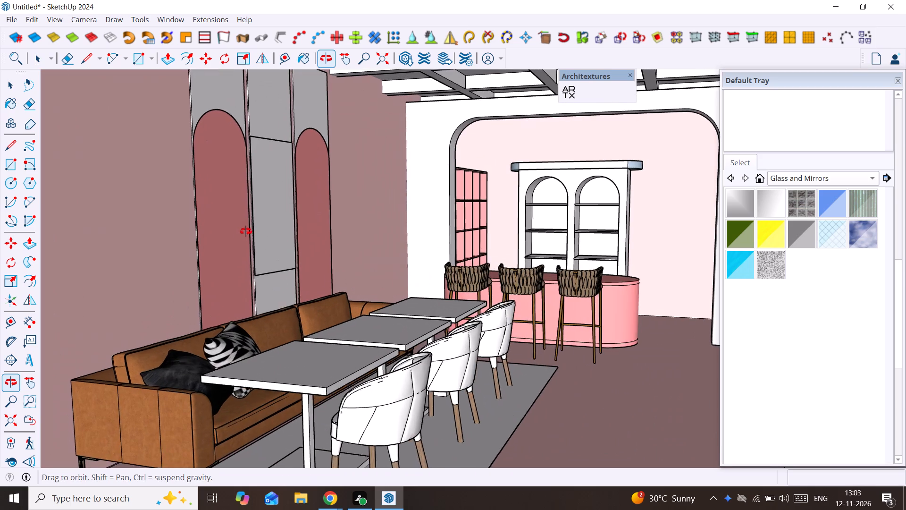
{"action": "middle_click_drag", "start_coordinate": [246, 231], "coordinate": [225, 267]}
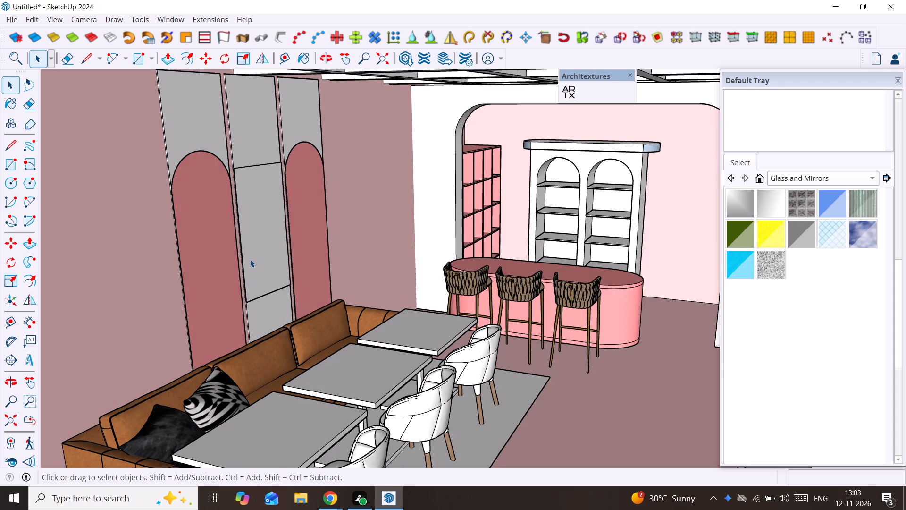
{"action": "middle_click_drag", "start_coordinate": [252, 258], "coordinate": [314, 243]}
{"action": "scroll", "coordinate": [314, 243], "scroll_direction": "down", "scroll_amount": 5}
{"action": "left_click", "coordinate": [315, 243]}
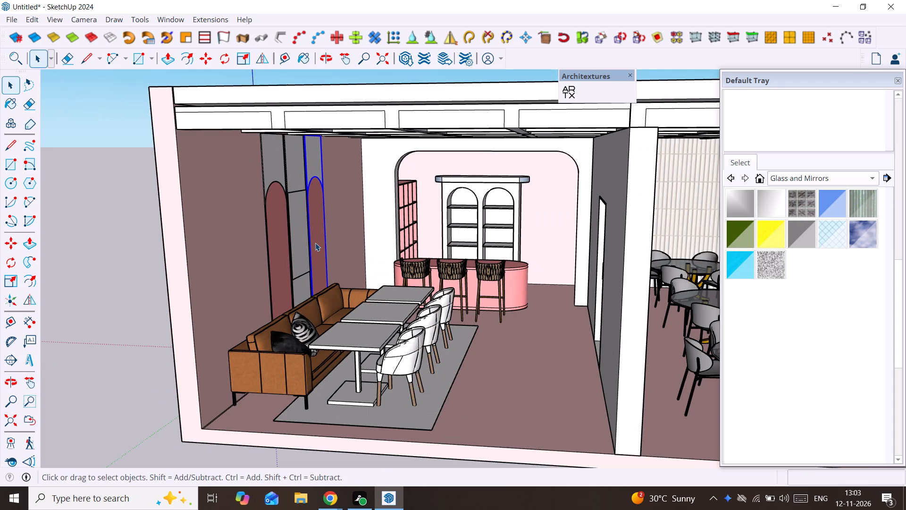
{"action": "scroll", "coordinate": [315, 243], "scroll_direction": "up", "scroll_amount": 1}
{"action": "middle_click_drag", "start_coordinate": [315, 243], "coordinate": [263, 253]}
{"action": "scroll", "coordinate": [292, 237], "scroll_direction": "up", "scroll_amount": 12}
{"action": "middle_click_drag", "start_coordinate": [276, 222], "coordinate": [185, 265]}
{"action": "scroll", "coordinate": [214, 243], "scroll_direction": "up", "scroll_amount": 2}
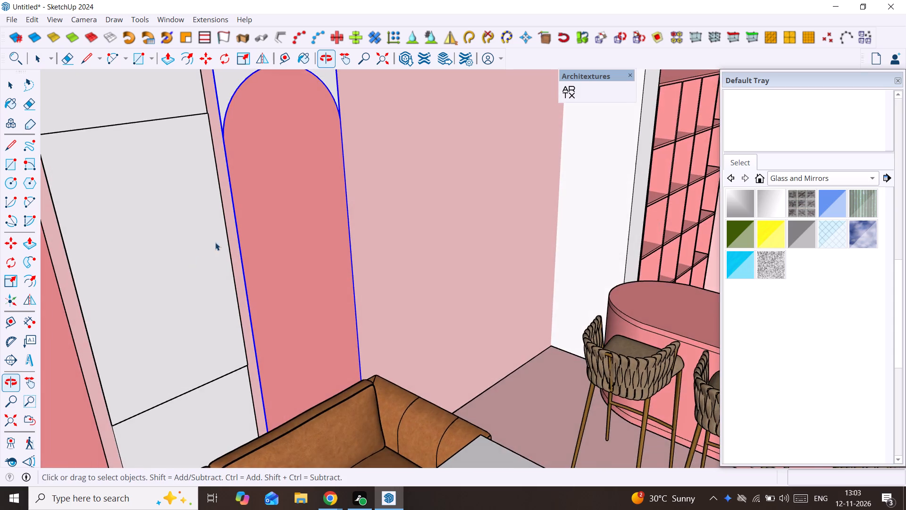
{"action": "scroll", "coordinate": [215, 242], "scroll_direction": "up", "scroll_amount": 2}
{"action": "left_click", "coordinate": [235, 212]}
{"action": "scroll", "coordinate": [258, 214], "scroll_direction": "down", "scroll_amount": 4}
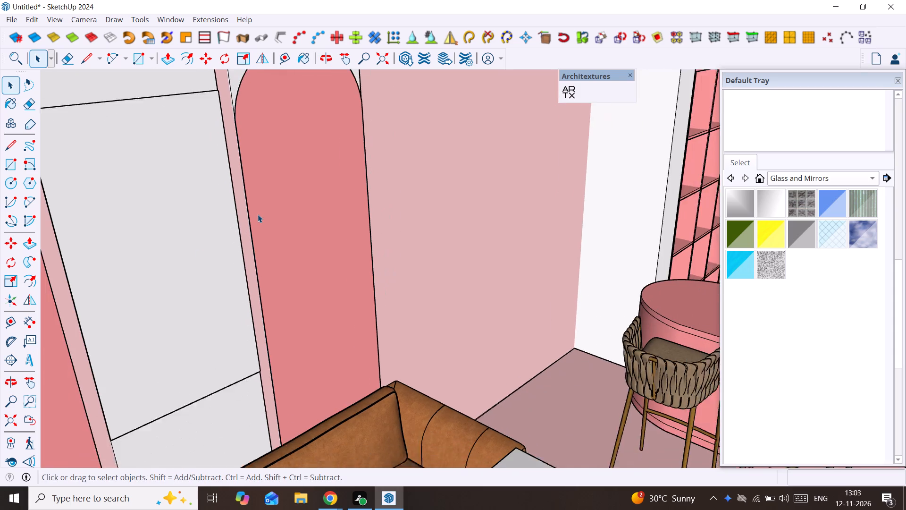
{"action": "middle_click_drag", "start_coordinate": [260, 215], "coordinate": [315, 245]}
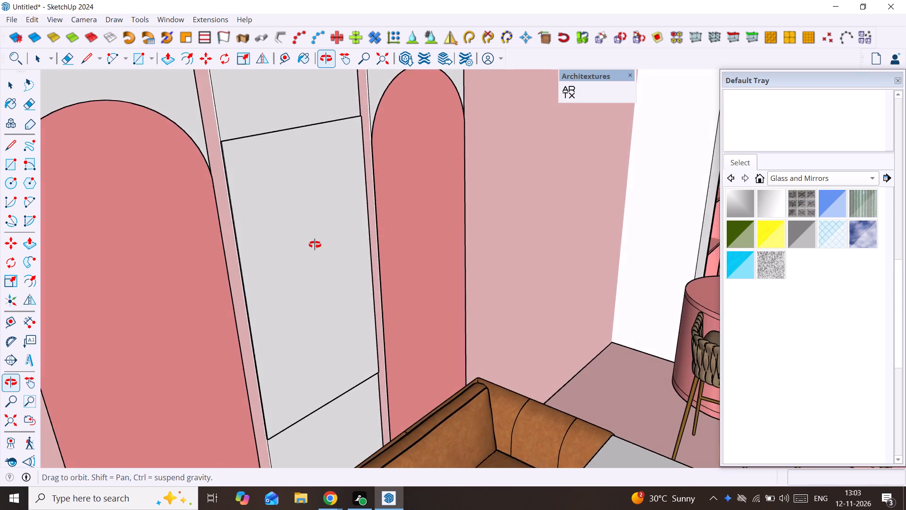
{"action": "middle_click_drag", "start_coordinate": [315, 245], "coordinate": [283, 250]}
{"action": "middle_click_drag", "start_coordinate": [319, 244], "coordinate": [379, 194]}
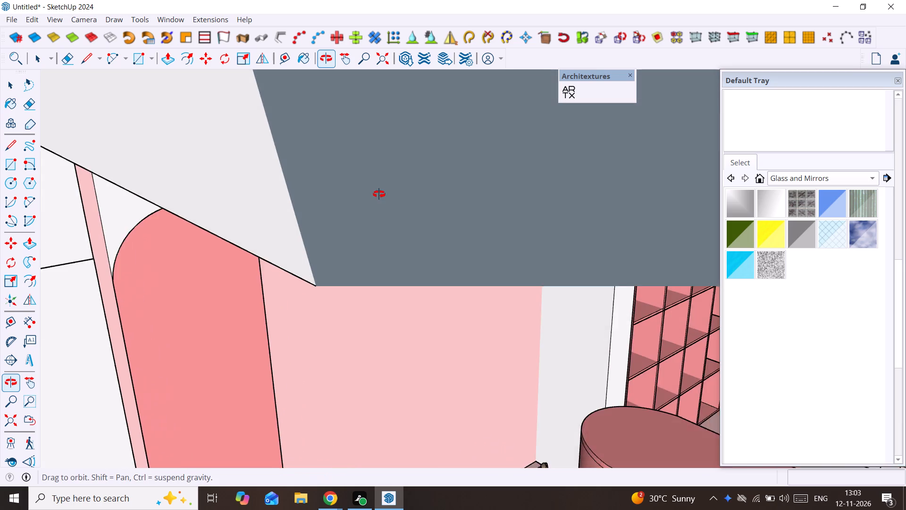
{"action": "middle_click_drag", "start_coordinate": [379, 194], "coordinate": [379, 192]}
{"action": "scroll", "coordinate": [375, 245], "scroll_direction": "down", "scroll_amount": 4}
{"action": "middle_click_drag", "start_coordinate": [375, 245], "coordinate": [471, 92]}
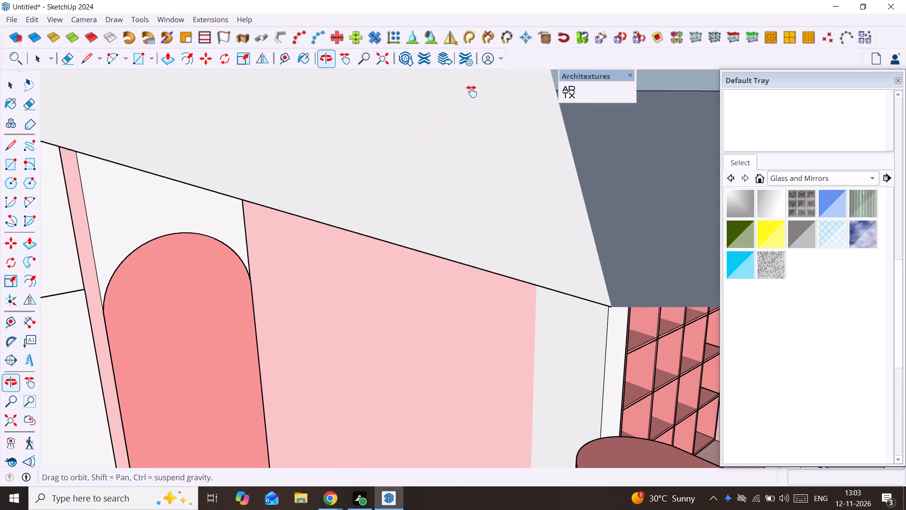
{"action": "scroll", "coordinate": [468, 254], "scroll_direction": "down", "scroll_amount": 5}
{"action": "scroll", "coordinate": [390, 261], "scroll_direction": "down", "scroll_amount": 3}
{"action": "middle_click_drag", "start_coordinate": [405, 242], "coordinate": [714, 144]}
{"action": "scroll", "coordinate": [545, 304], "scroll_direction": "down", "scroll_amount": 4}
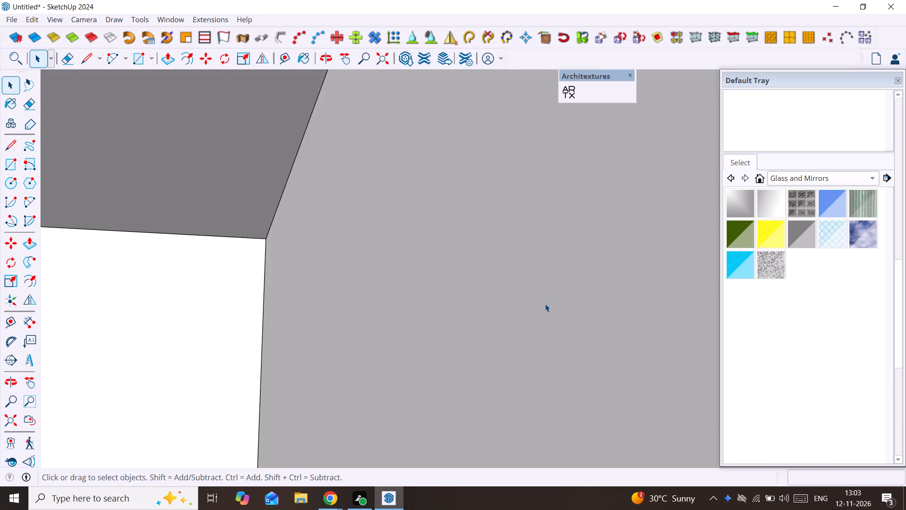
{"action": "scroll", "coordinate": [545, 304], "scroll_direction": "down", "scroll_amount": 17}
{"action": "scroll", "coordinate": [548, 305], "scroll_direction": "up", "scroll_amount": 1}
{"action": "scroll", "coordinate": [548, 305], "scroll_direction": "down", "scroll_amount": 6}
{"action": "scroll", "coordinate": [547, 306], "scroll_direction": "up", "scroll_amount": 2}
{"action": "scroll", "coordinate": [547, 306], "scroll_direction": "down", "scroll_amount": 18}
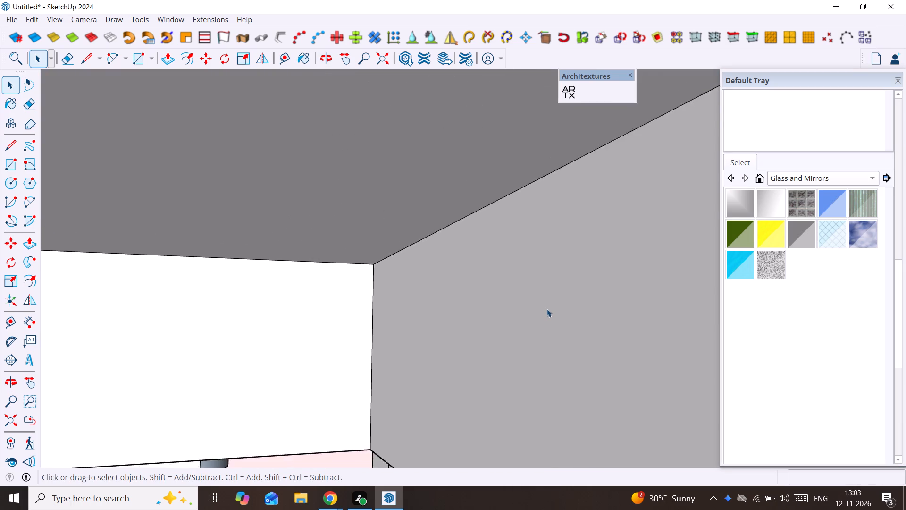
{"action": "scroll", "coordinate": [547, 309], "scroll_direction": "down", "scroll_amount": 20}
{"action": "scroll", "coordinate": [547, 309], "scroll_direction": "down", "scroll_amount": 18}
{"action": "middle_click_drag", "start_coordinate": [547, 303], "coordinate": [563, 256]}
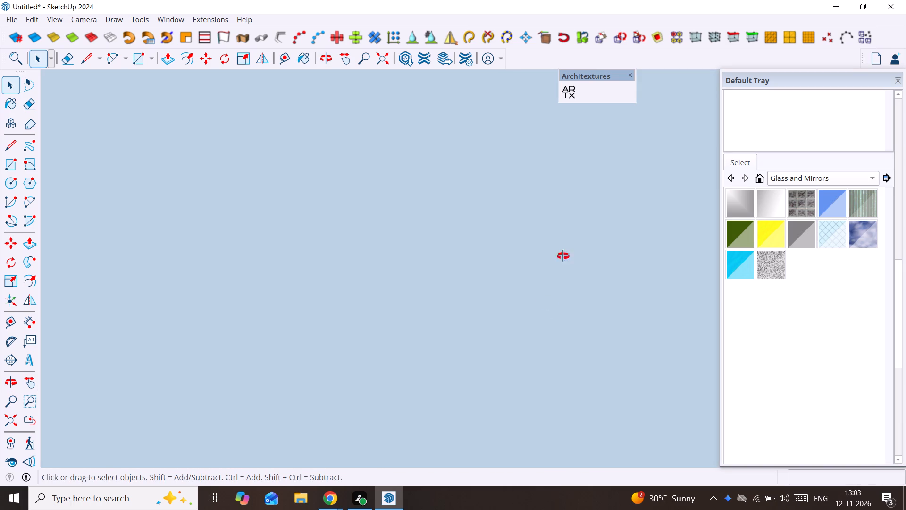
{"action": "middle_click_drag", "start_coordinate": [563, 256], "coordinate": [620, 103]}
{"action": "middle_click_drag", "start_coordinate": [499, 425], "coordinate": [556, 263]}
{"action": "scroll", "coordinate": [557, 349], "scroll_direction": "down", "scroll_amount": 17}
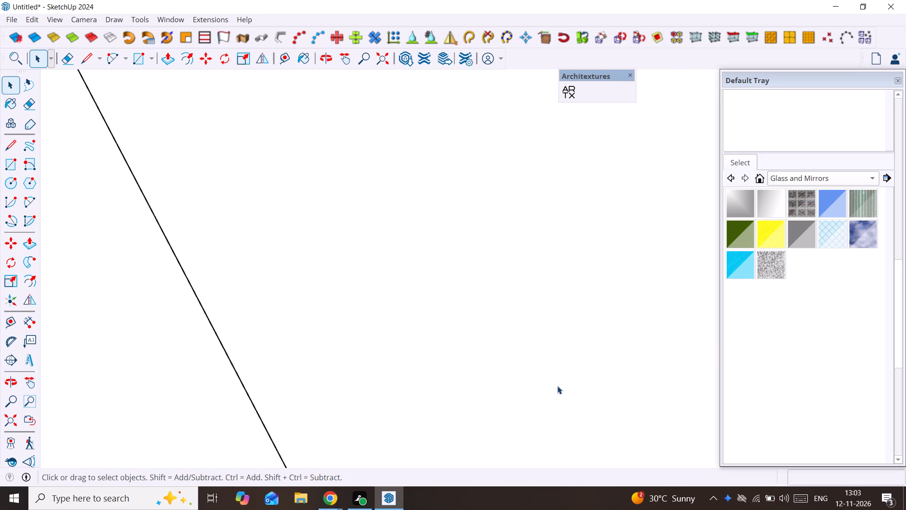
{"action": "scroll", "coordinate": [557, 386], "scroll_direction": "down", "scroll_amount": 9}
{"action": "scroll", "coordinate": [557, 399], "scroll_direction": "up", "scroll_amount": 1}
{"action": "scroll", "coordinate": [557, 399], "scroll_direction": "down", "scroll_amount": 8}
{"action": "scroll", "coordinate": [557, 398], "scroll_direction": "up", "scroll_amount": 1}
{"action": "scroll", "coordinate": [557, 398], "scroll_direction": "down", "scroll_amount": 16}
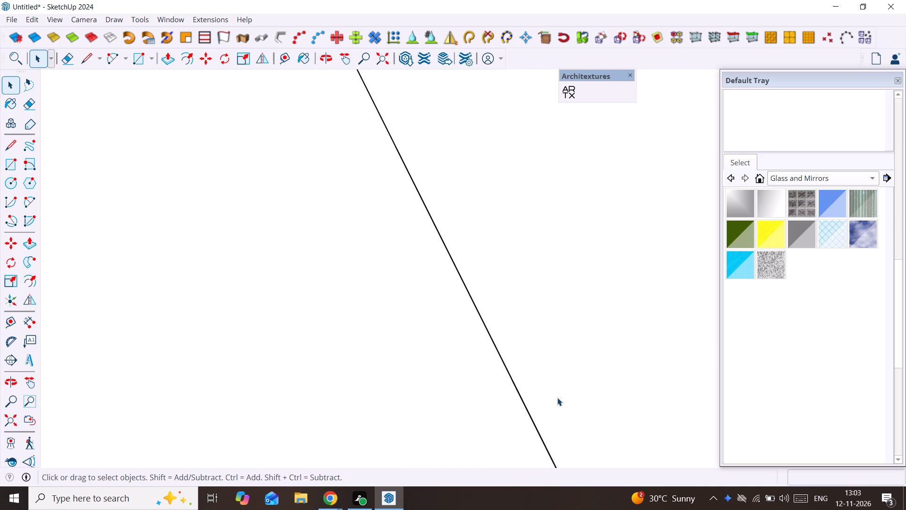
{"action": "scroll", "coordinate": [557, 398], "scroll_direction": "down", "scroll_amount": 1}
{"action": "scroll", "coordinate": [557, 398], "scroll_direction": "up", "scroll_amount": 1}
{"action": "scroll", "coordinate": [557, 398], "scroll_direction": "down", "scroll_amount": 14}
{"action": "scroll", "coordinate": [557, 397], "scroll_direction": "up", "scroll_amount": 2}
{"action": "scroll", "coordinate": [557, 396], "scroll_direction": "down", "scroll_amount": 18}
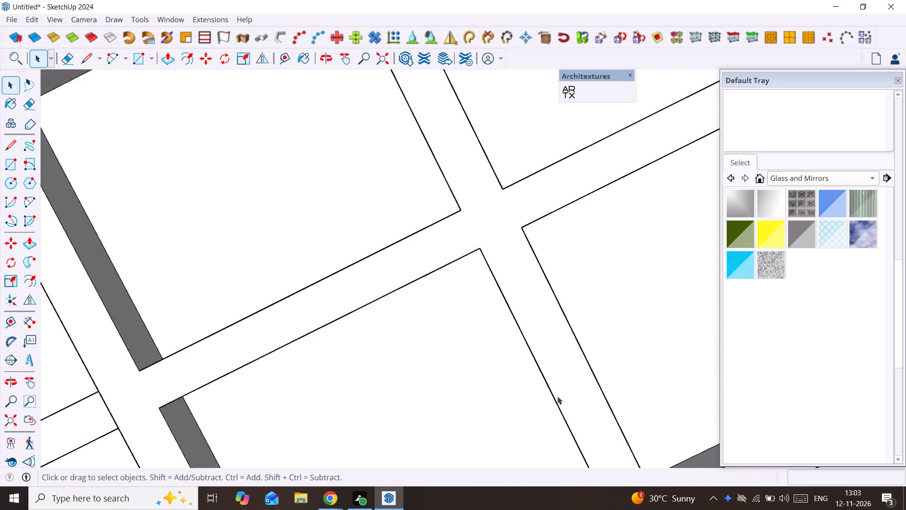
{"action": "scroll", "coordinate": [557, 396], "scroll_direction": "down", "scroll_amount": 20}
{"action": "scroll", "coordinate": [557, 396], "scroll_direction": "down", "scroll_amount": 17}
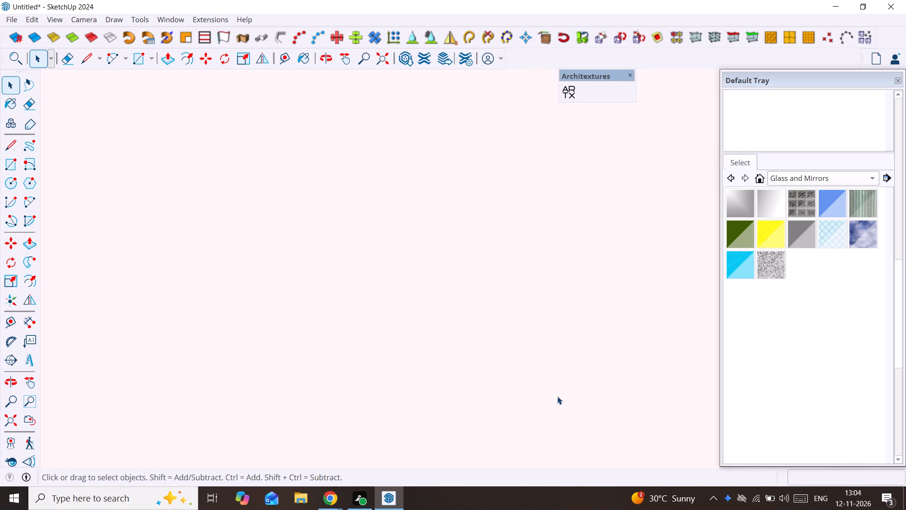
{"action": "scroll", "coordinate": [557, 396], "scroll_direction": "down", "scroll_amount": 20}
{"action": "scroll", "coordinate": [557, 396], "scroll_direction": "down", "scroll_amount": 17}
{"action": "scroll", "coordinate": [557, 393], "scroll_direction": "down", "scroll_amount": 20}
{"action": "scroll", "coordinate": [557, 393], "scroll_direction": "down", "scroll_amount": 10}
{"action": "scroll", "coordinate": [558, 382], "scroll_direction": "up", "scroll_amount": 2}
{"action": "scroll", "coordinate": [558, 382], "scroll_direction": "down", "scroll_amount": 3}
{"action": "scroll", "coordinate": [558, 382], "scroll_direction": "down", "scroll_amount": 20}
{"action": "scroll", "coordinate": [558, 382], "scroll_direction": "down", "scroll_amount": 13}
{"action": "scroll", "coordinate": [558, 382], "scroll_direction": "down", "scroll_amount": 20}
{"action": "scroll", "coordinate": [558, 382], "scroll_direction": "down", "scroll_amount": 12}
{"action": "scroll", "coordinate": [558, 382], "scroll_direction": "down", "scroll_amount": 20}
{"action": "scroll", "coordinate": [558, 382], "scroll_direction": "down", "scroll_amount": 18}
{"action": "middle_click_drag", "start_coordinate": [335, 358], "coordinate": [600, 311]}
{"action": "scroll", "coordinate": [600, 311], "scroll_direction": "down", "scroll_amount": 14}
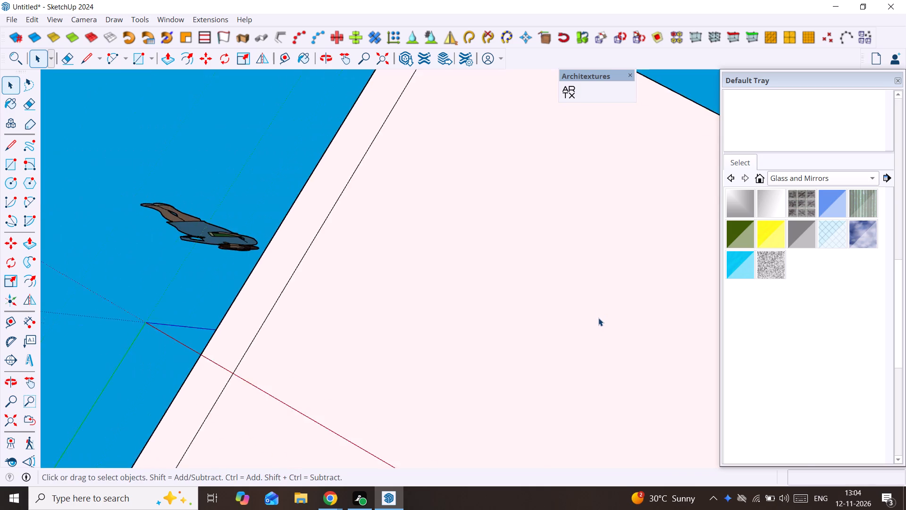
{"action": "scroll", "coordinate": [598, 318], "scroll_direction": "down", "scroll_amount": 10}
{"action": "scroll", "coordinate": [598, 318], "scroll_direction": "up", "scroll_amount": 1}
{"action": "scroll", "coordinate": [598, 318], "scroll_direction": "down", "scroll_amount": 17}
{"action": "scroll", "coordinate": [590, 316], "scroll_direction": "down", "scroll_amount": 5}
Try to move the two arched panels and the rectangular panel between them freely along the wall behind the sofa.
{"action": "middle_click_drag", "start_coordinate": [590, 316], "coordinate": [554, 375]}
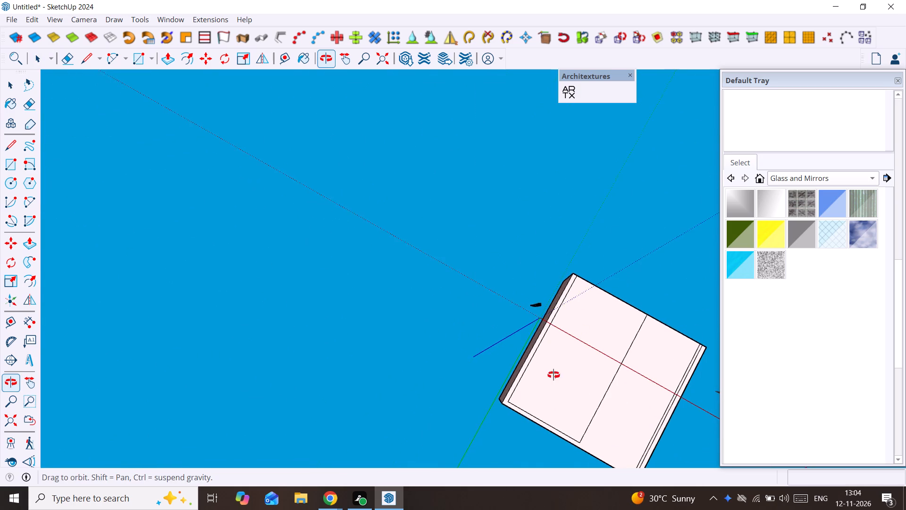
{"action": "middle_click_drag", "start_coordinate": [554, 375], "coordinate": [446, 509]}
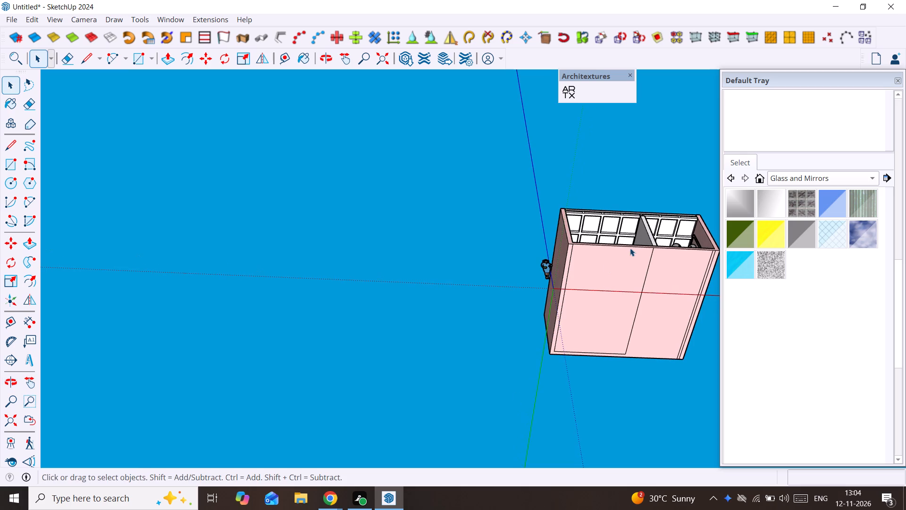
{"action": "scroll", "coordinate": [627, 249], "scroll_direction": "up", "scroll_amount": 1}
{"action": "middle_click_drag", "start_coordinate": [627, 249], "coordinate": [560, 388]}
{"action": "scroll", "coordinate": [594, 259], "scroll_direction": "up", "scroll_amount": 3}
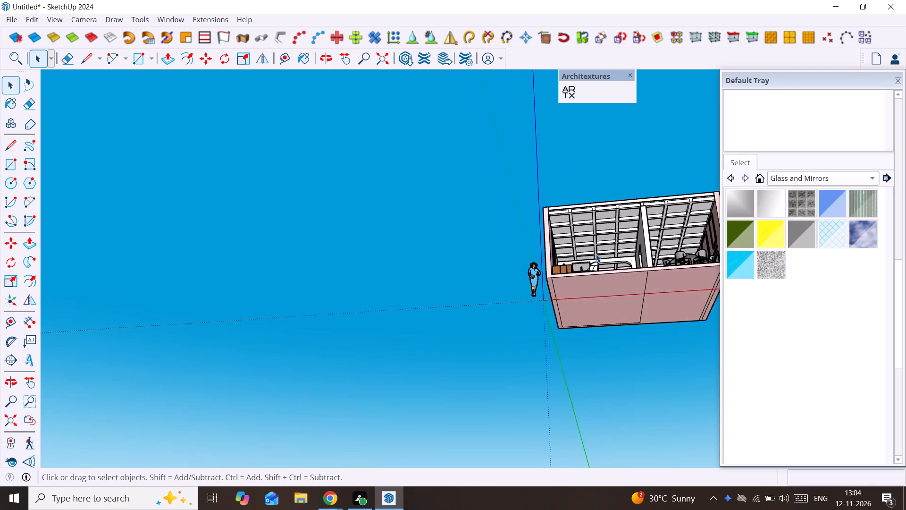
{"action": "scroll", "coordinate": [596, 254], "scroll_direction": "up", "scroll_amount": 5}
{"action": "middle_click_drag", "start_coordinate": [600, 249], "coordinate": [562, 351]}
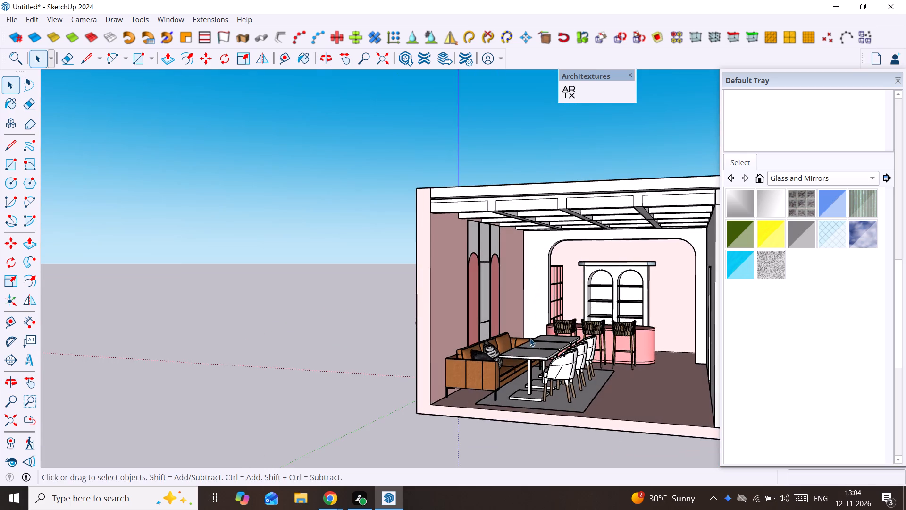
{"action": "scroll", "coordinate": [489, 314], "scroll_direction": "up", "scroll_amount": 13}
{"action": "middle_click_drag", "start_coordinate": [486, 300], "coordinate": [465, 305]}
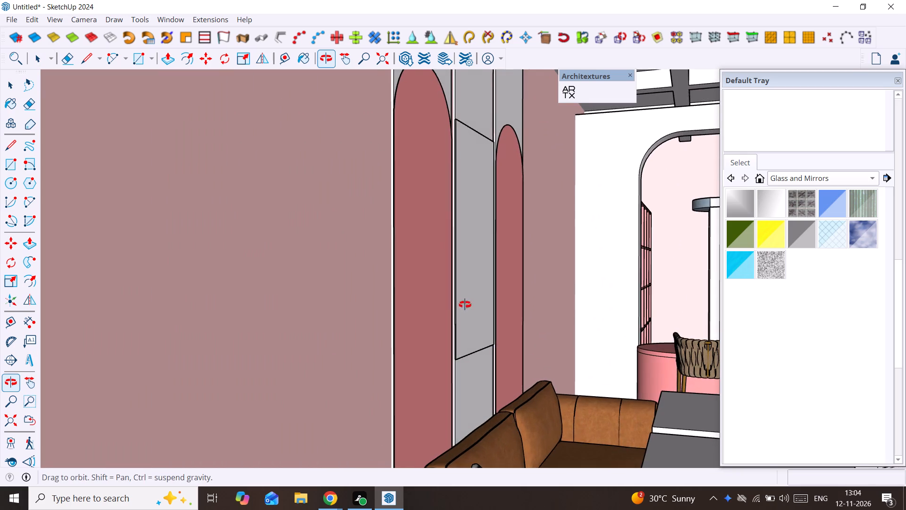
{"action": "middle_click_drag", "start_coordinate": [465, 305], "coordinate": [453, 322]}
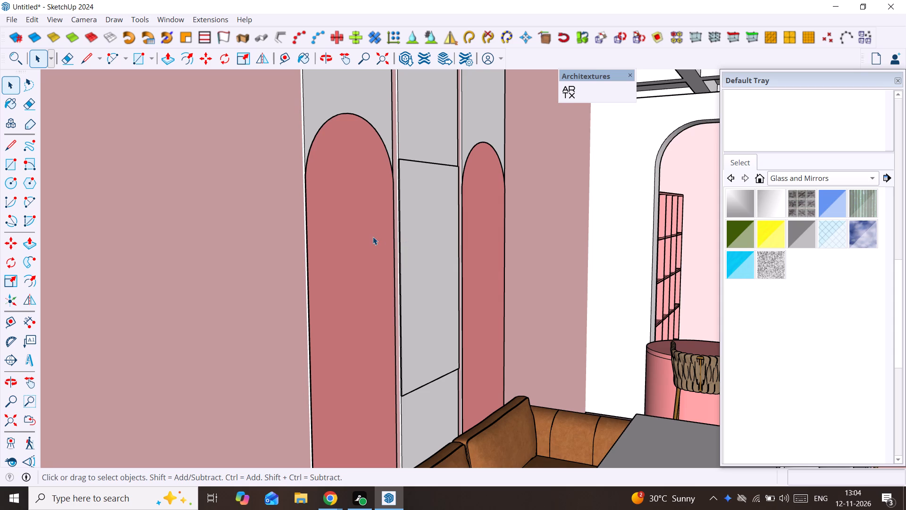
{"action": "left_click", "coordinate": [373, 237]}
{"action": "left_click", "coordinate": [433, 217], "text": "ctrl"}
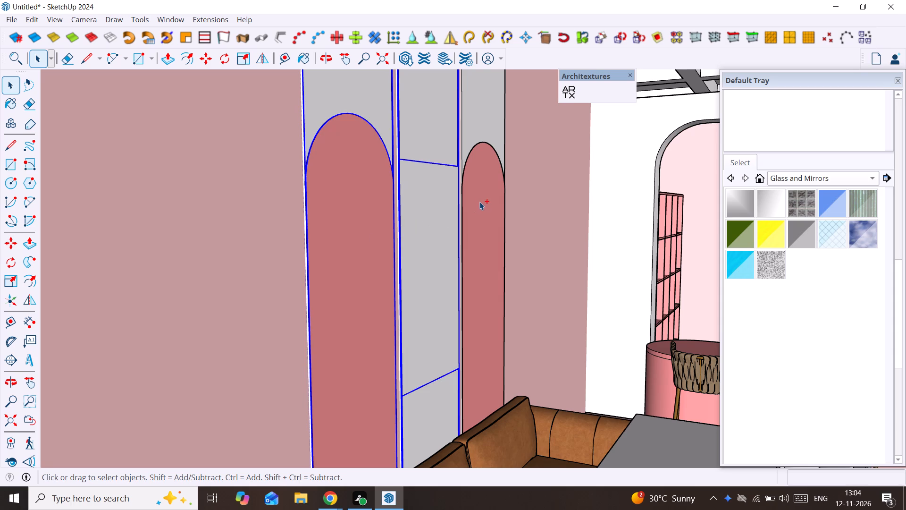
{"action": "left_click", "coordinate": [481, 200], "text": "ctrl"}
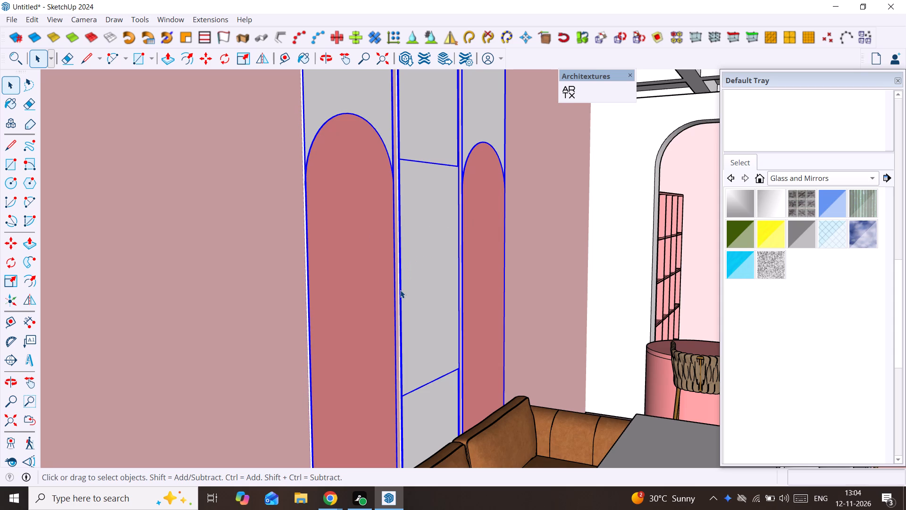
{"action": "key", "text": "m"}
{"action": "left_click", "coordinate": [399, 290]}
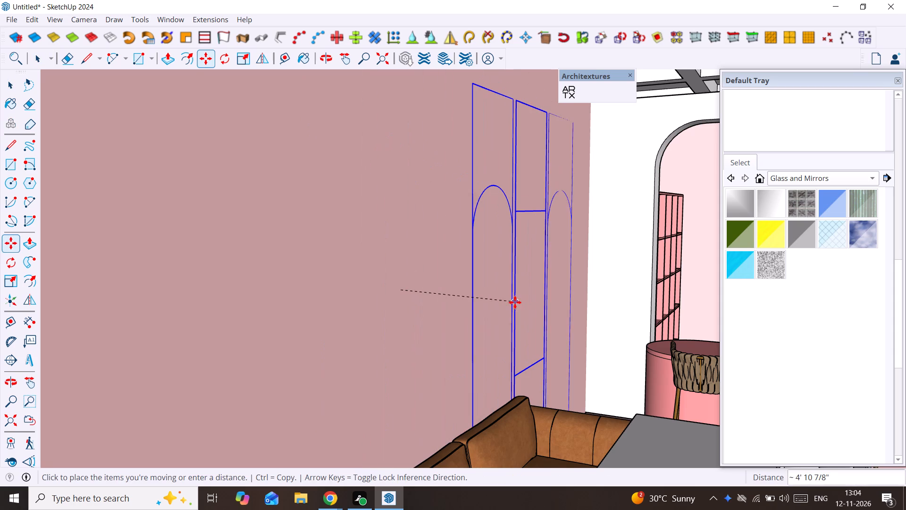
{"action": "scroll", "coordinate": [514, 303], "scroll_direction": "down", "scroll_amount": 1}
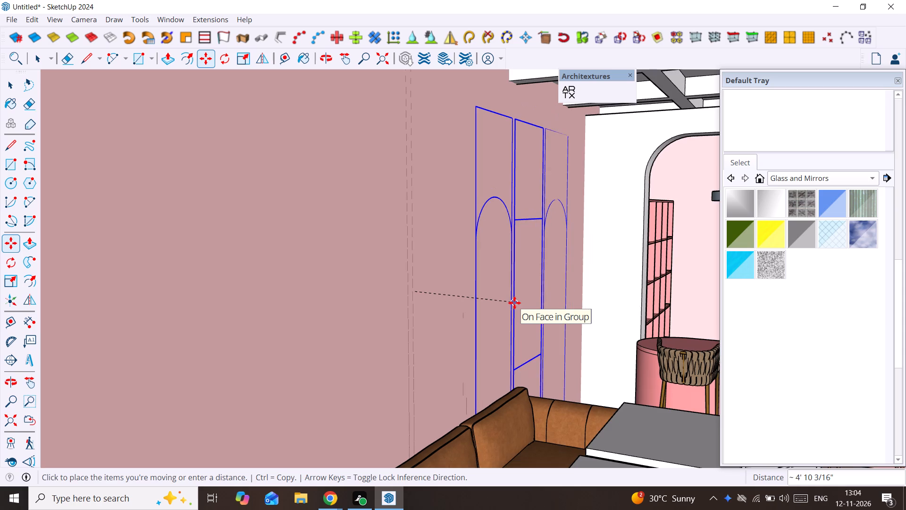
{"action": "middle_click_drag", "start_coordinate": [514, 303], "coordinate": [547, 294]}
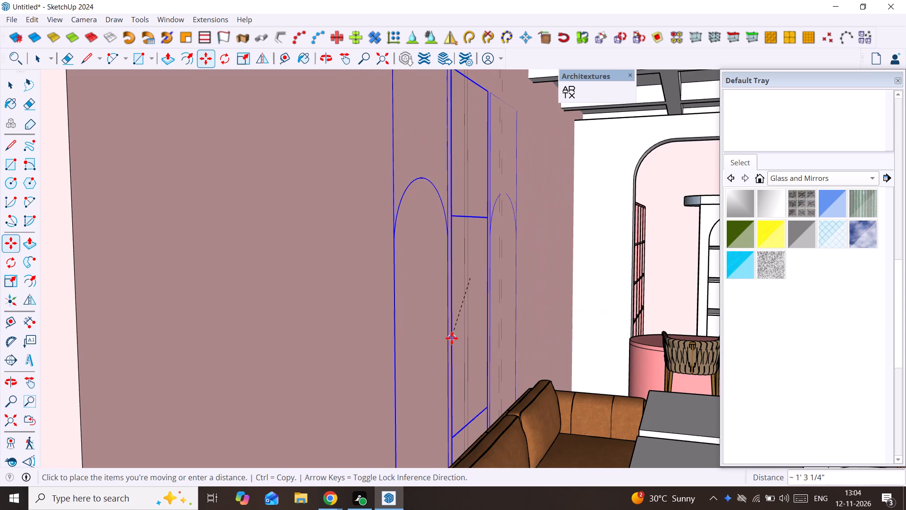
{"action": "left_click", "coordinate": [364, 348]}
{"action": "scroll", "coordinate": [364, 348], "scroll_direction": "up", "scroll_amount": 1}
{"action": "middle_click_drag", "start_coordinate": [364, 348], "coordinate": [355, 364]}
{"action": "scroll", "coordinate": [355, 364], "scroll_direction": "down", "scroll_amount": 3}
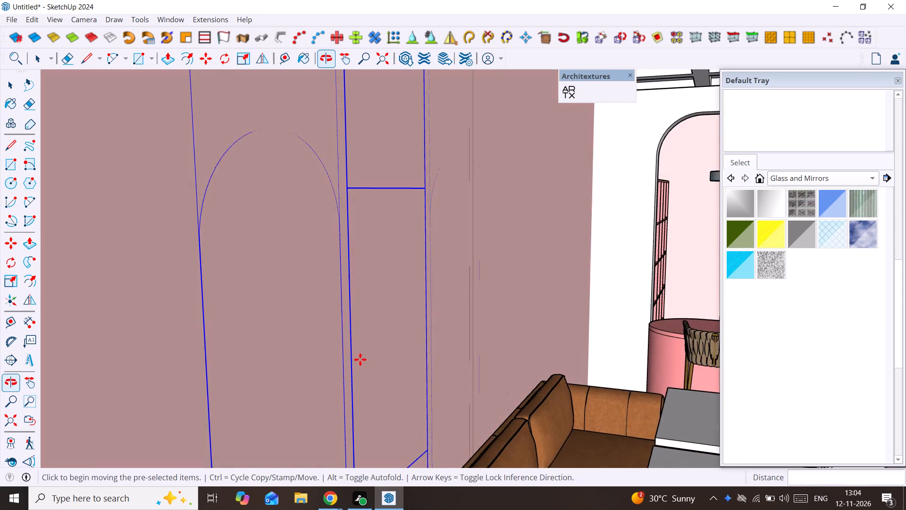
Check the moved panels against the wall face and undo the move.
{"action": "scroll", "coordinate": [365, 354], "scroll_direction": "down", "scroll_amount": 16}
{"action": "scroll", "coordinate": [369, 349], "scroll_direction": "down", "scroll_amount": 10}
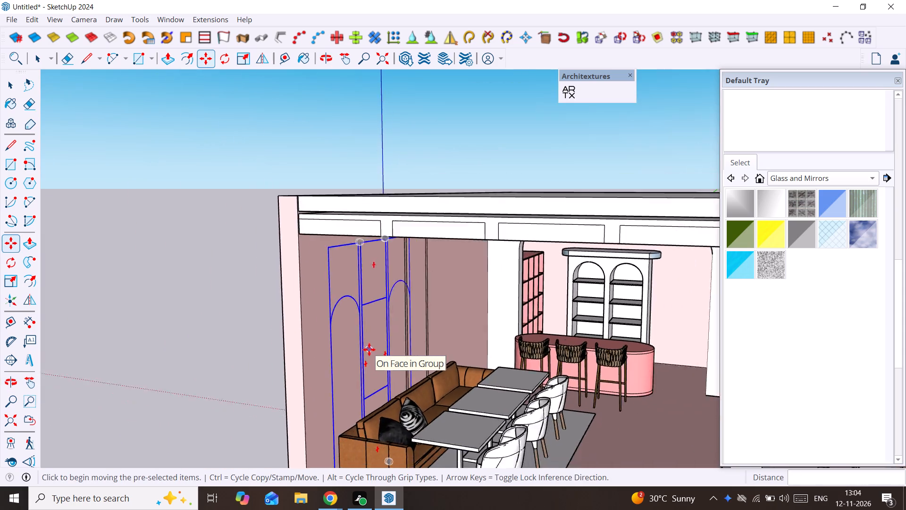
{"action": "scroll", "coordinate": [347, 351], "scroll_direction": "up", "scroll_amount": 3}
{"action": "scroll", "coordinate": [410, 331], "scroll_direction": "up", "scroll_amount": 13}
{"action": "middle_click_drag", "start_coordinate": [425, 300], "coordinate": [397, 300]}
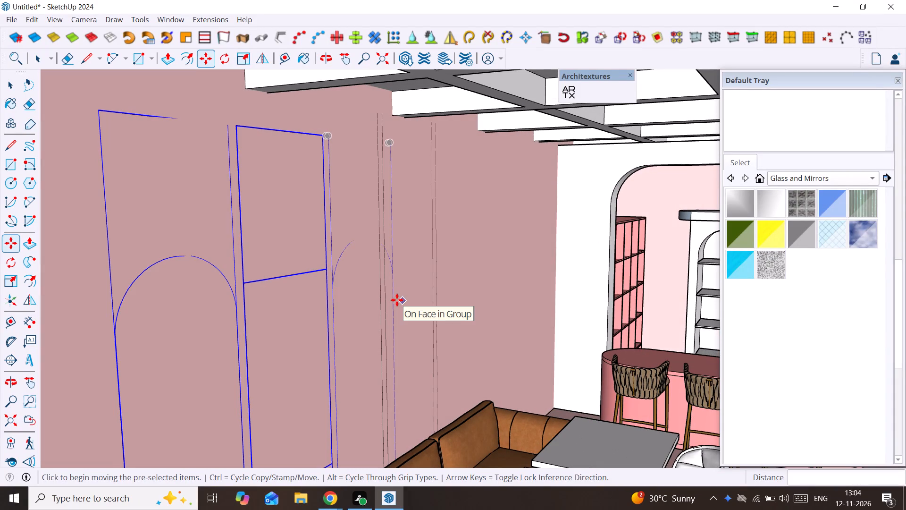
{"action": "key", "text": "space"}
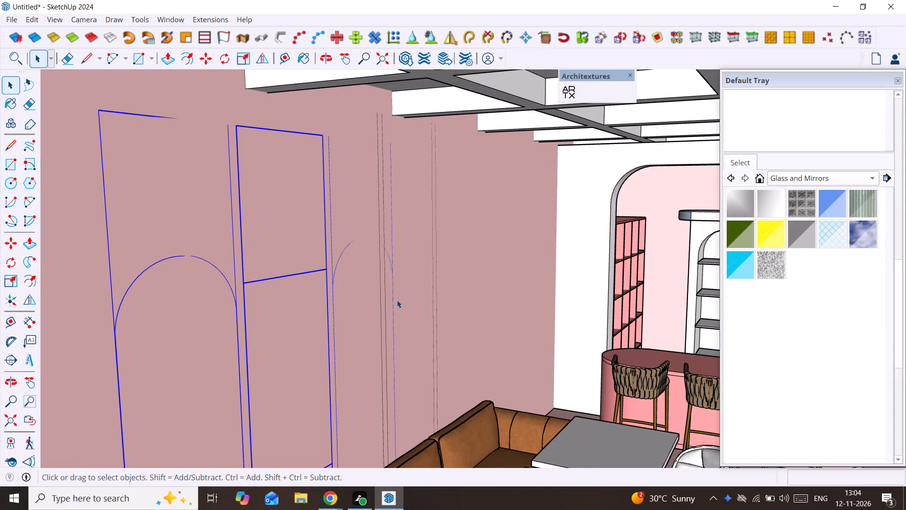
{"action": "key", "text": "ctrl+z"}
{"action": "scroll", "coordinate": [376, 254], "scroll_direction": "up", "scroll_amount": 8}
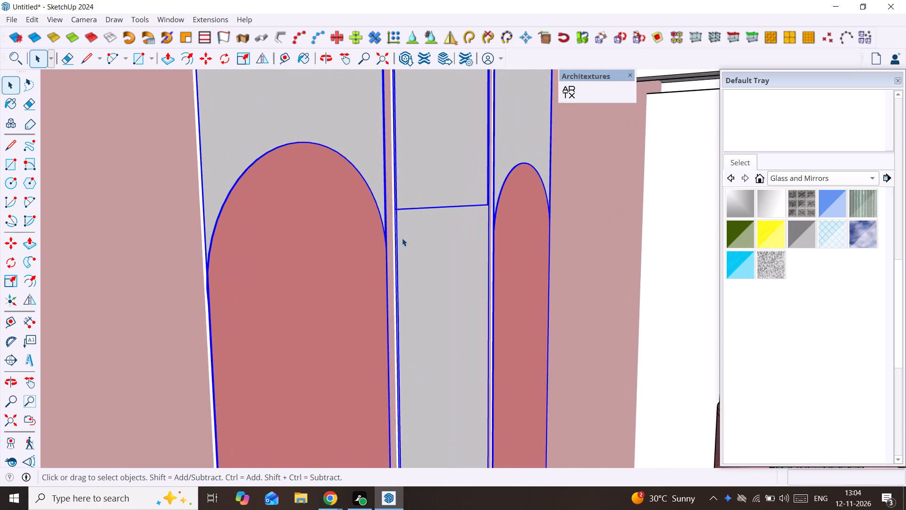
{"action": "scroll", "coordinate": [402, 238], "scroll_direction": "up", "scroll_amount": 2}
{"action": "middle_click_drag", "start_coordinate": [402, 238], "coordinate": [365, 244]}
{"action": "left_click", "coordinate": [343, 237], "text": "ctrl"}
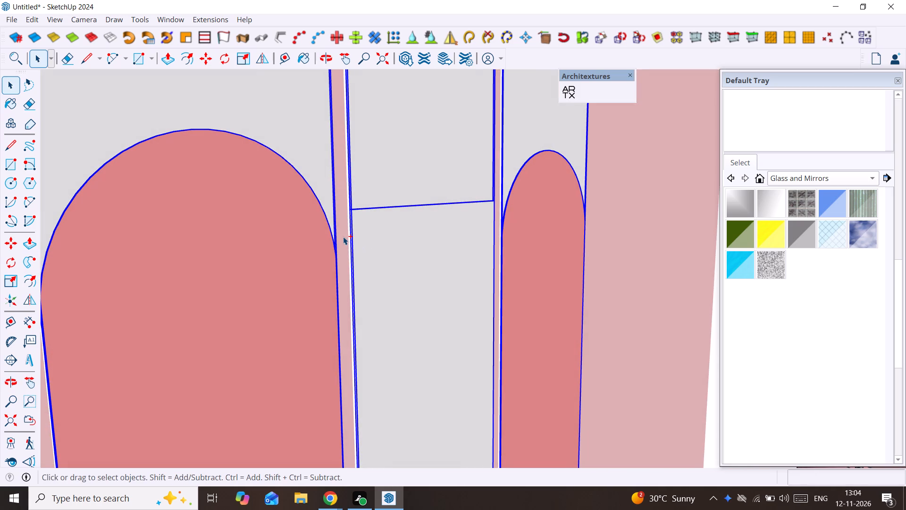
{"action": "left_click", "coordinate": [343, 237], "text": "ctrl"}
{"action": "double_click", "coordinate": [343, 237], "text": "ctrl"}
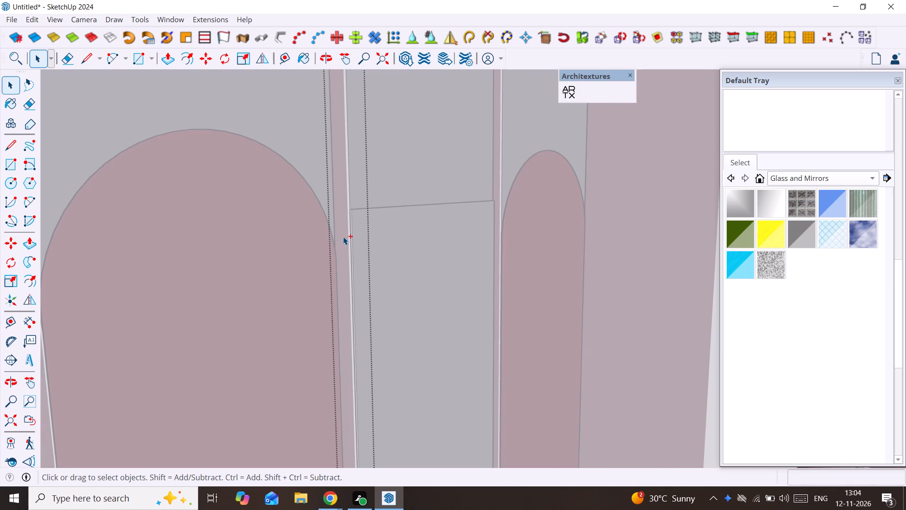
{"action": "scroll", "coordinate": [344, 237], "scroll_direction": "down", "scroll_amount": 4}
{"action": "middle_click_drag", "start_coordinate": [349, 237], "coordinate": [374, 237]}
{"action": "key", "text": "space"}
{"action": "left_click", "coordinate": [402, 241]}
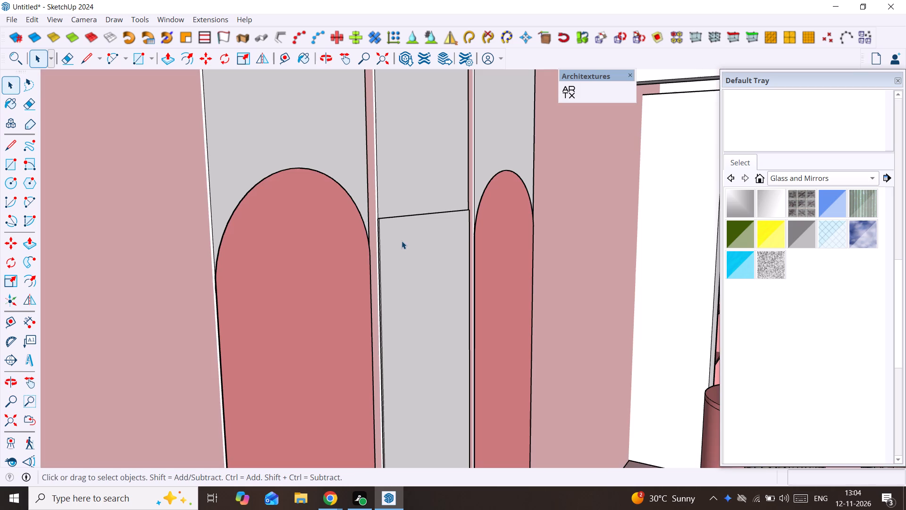
Select the two arched panels and the rectangular panel between them on the wall behind the sofa.
{"action": "left_click", "coordinate": [402, 241]}
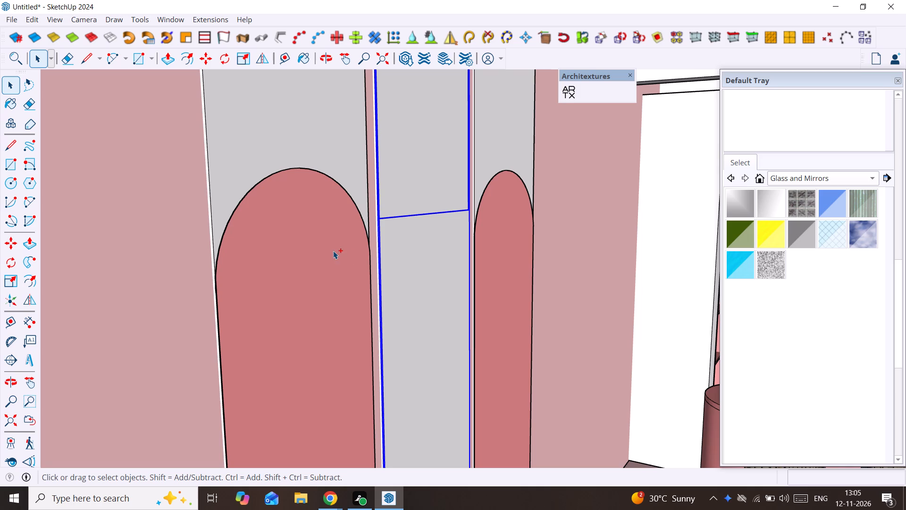
{"action": "left_click", "coordinate": [333, 251], "text": "ctrl"}
{"action": "left_click", "coordinate": [493, 237], "text": "ctrl"}
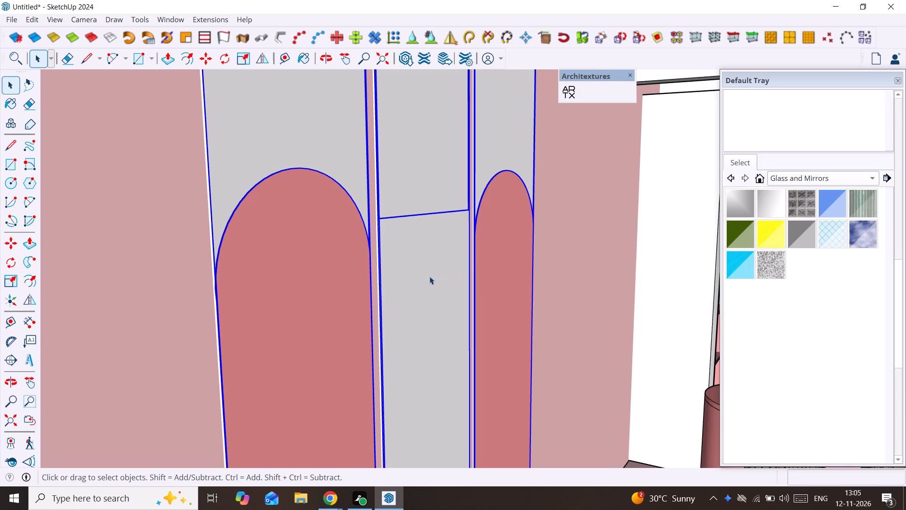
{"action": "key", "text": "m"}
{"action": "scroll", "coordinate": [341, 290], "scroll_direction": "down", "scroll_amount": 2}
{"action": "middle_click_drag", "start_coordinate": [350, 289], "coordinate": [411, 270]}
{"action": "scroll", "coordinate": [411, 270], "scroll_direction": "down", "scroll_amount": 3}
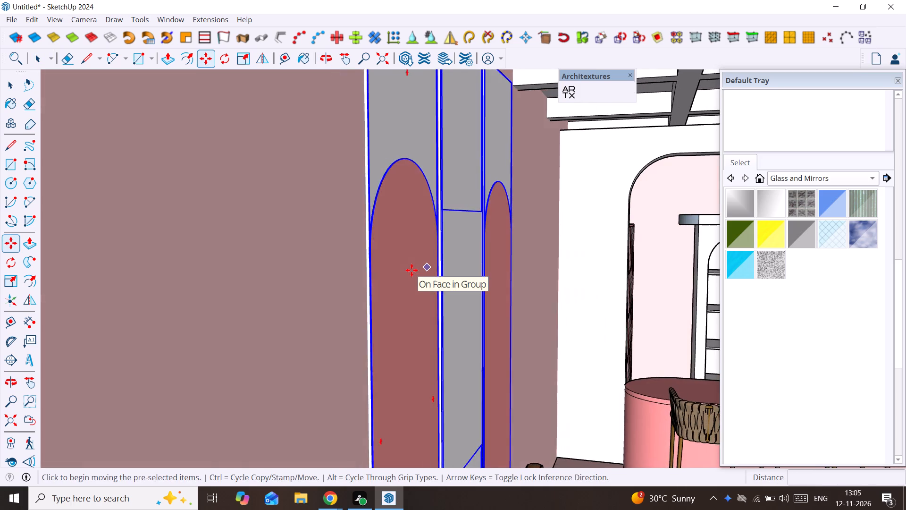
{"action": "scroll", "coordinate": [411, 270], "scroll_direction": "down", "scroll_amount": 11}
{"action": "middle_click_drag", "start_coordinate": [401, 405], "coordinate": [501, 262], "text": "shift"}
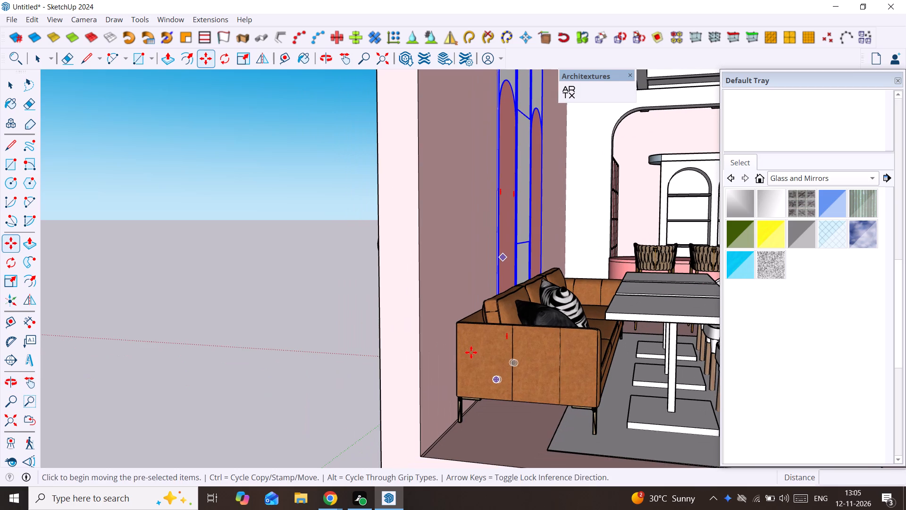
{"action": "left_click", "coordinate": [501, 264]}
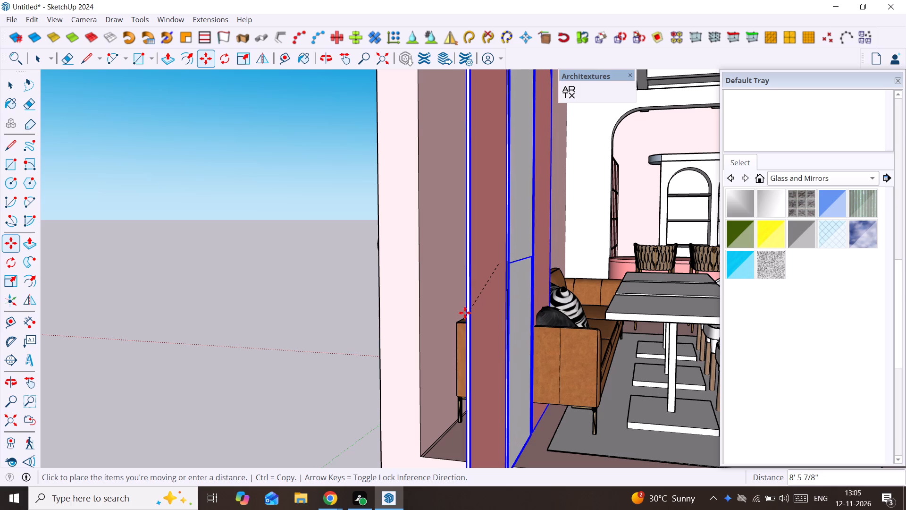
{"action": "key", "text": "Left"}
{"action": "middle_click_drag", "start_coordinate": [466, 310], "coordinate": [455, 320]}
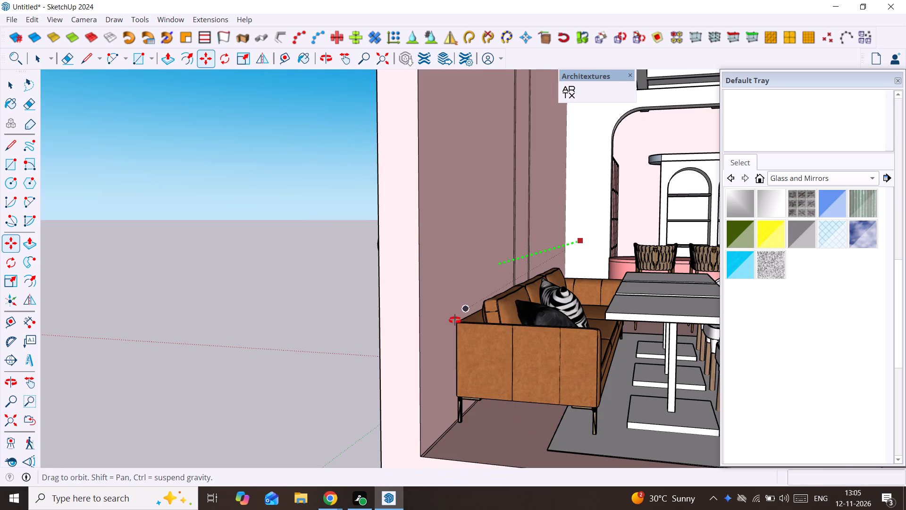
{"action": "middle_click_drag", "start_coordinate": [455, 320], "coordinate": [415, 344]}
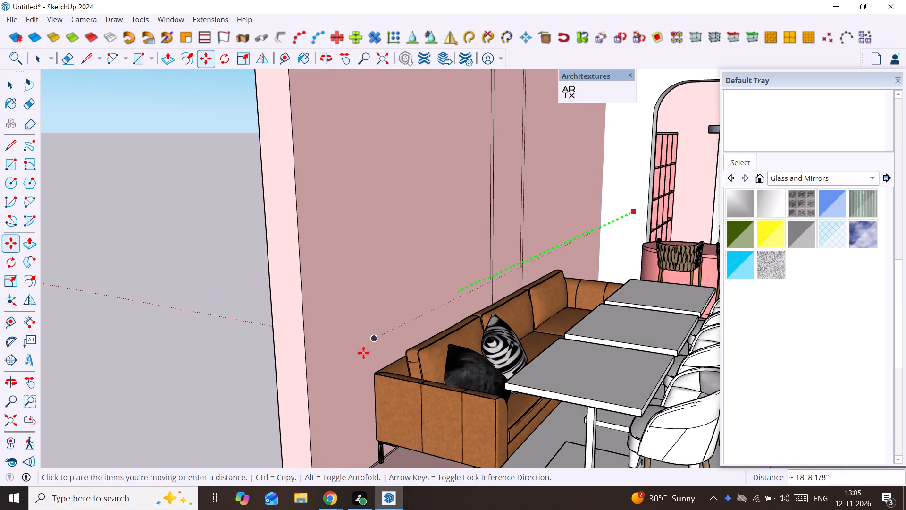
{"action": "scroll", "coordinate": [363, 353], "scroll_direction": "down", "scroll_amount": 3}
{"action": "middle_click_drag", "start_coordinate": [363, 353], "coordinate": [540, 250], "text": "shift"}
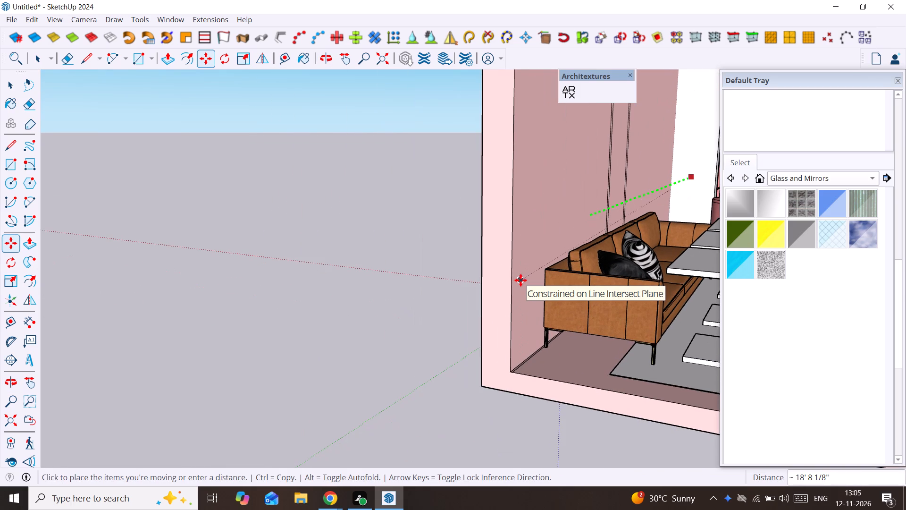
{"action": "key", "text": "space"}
Move the three selected panels about 9' 3 1/2" along the green axis, out past the room's open front.
{"action": "key", "text": "m"}
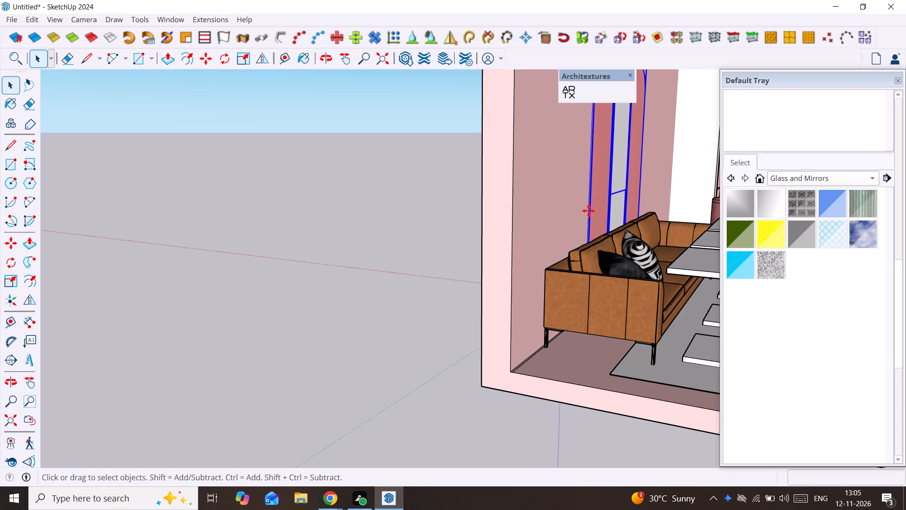
{"action": "left_click", "coordinate": [588, 211]}
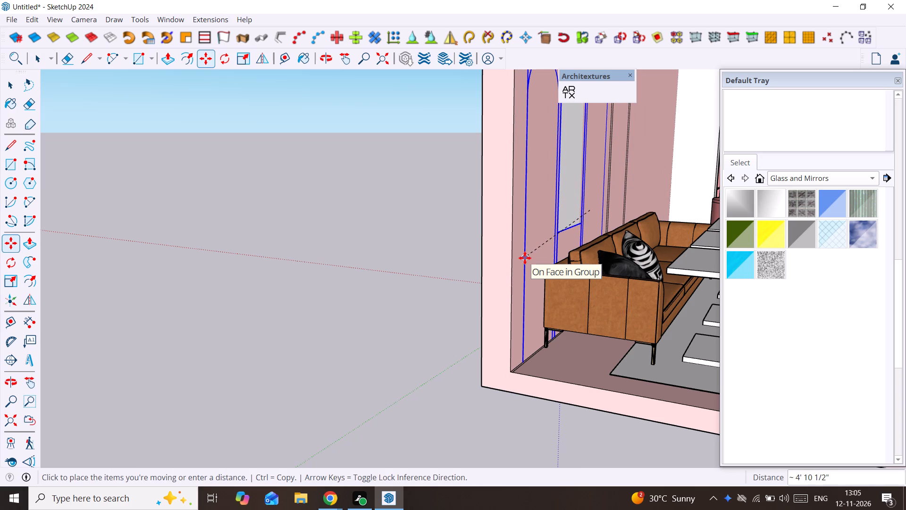
{"action": "key", "text": "Left"}
{"action": "key", "text": "Right"}
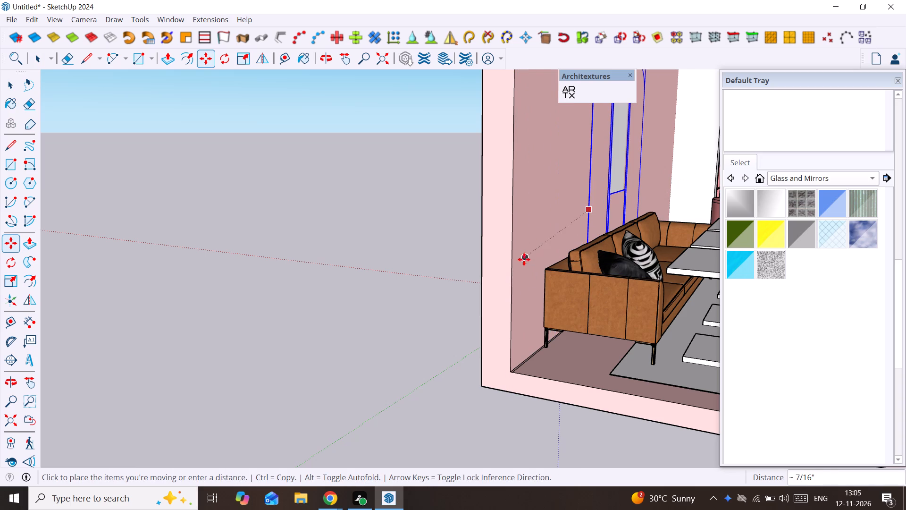
{"action": "key", "text": "Left"}
{"action": "scroll", "coordinate": [538, 256], "scroll_direction": "down", "scroll_amount": 3}
{"action": "middle_click_drag", "start_coordinate": [538, 256], "coordinate": [715, 288]}
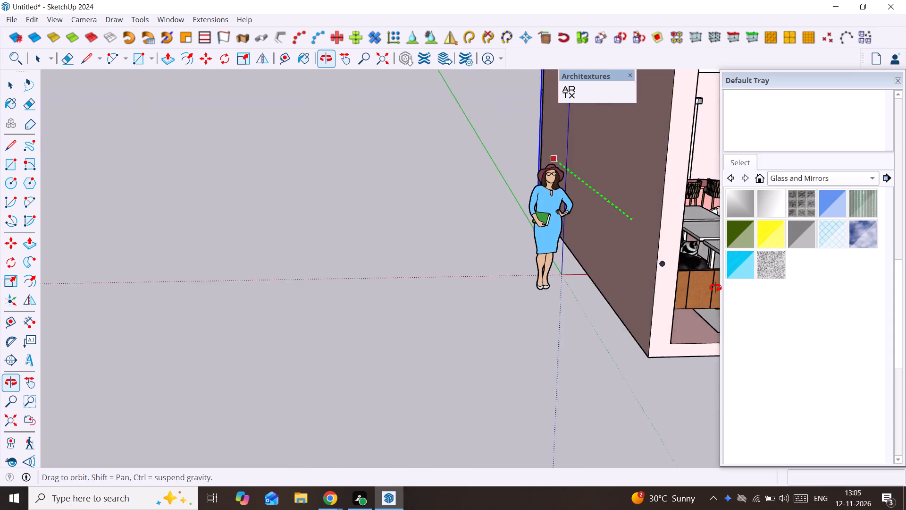
{"action": "middle_click_drag", "start_coordinate": [715, 288], "coordinate": [519, 301]}
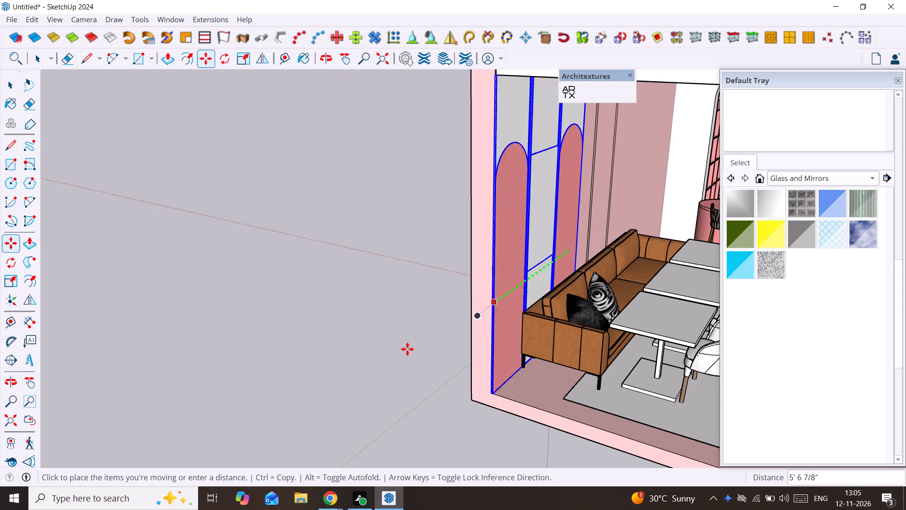
{"action": "left_click", "coordinate": [407, 349]}
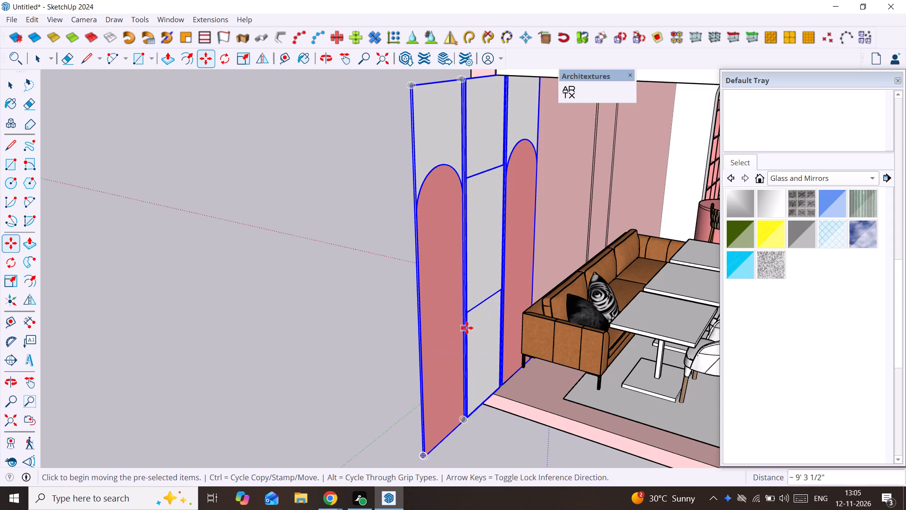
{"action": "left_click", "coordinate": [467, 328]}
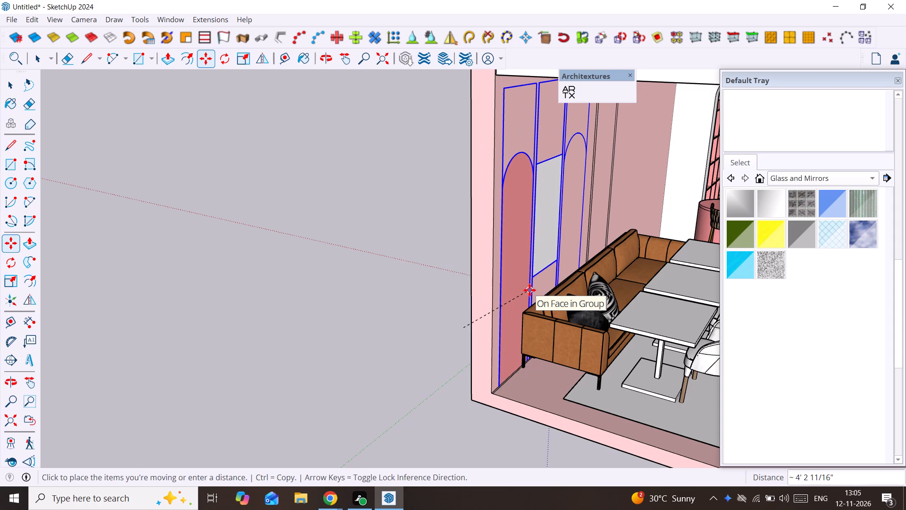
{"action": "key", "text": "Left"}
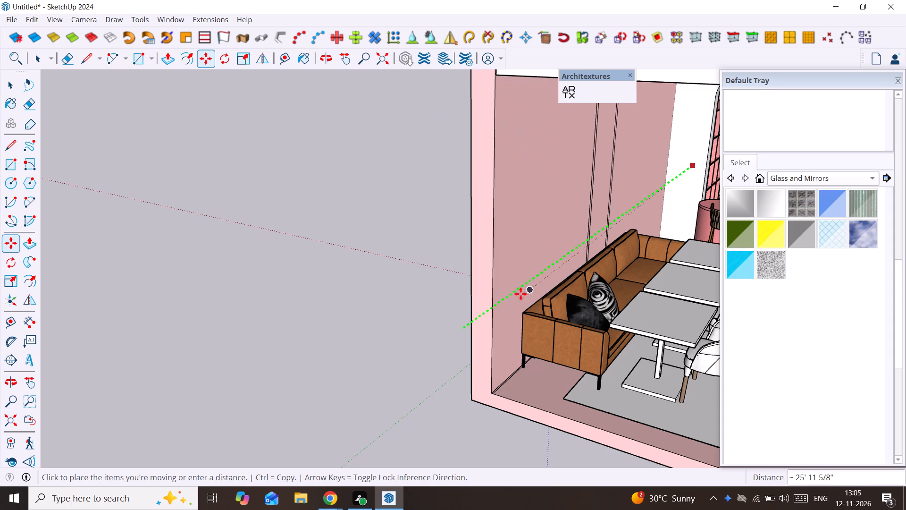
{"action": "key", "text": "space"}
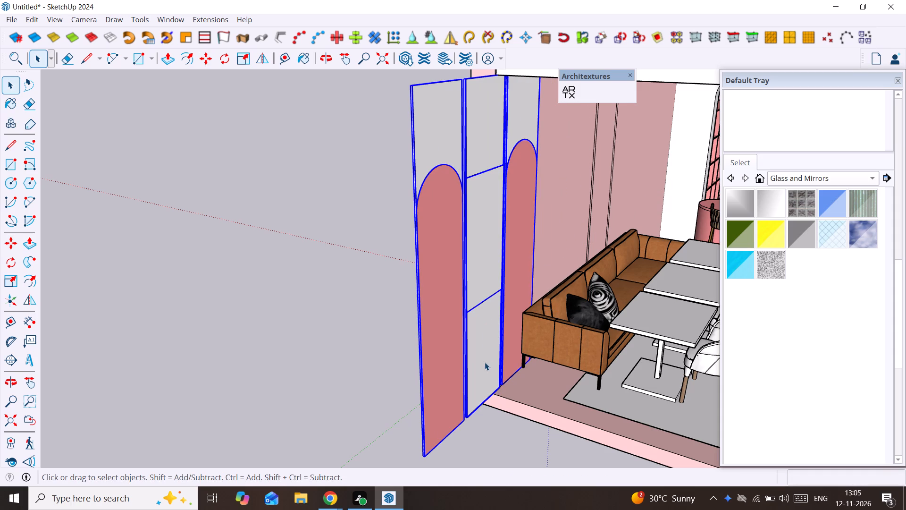
Move the three panels about 3' 7 11/16" back into the room along the green axis, to the wall's front edge.
{"action": "key", "text": "m"}
{"action": "left_click", "coordinate": [455, 421]}
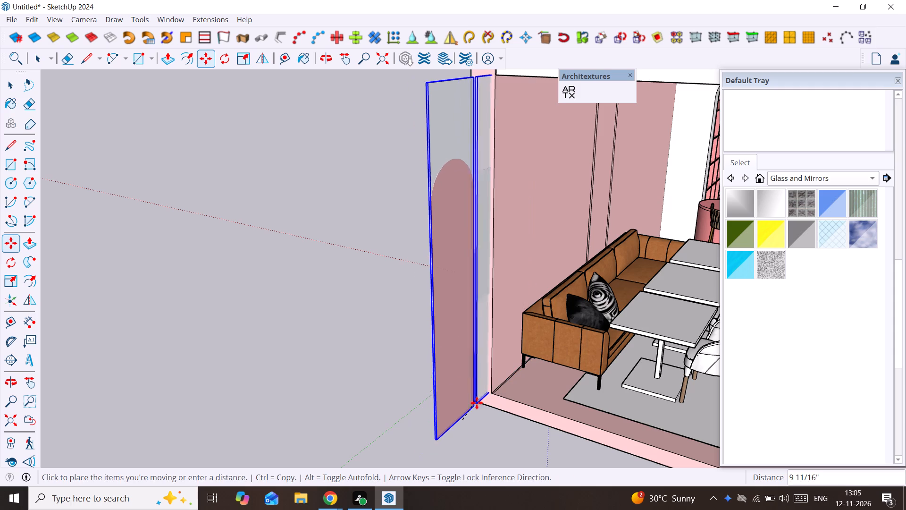
{"action": "key", "text": "Left"}
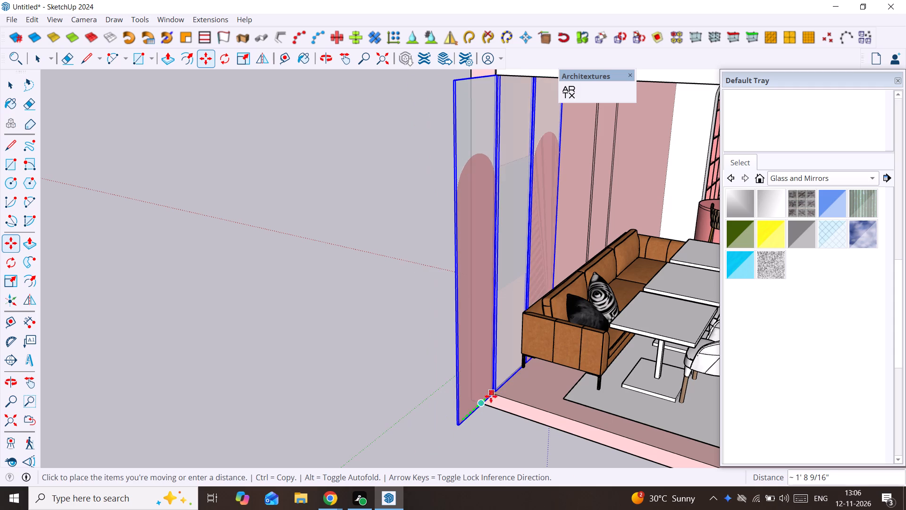
{"action": "left_click", "coordinate": [560, 353]}
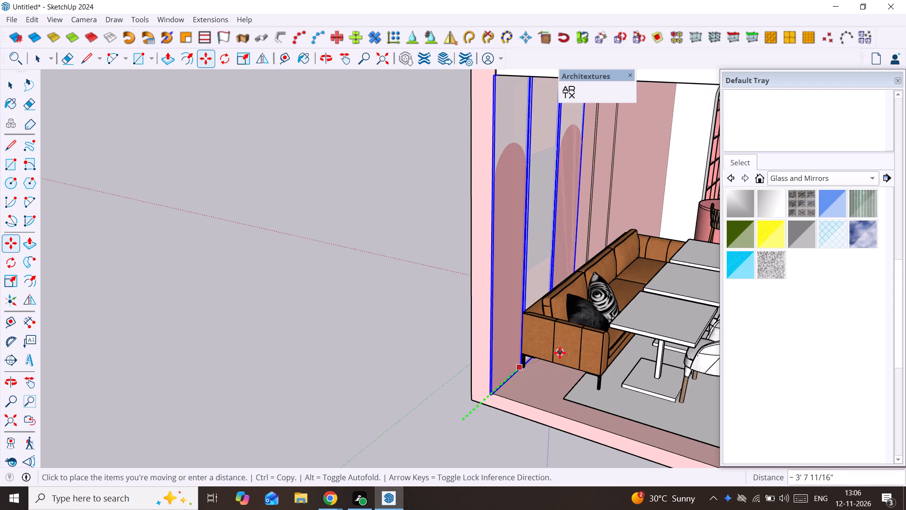
Shift the three panels about 1' 5 5/16" further along the wall, away from the open front.
{"action": "scroll", "coordinate": [521, 379], "scroll_direction": "up", "scroll_amount": 3}
{"action": "middle_click_drag", "start_coordinate": [520, 379], "coordinate": [489, 381]}
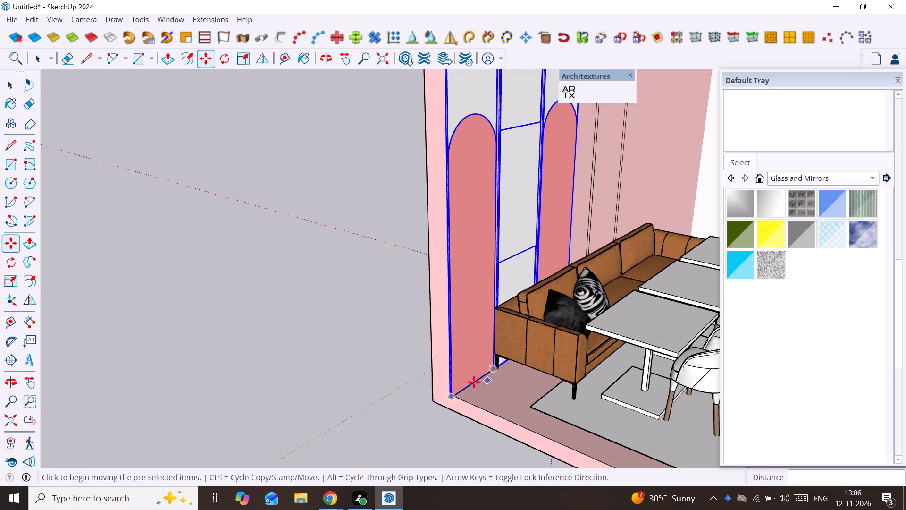
{"action": "left_click", "coordinate": [467, 382]}
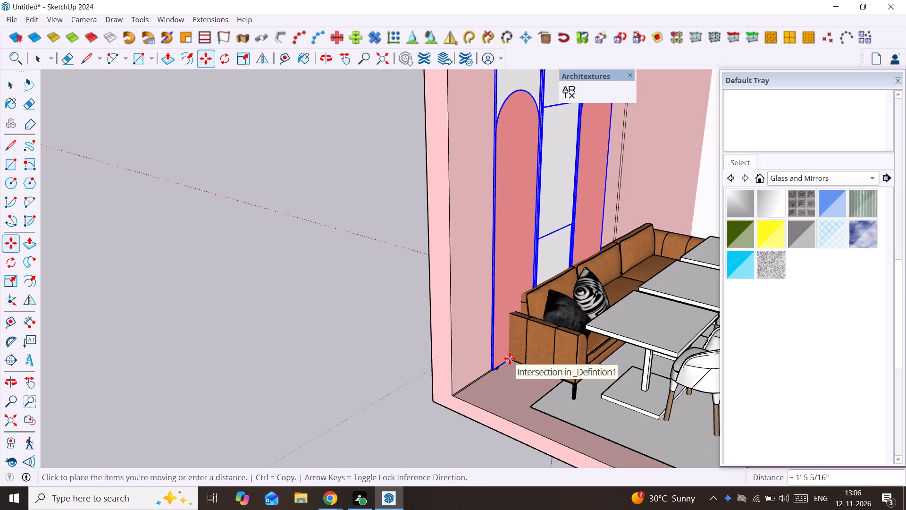
{"action": "left_click", "coordinate": [510, 358]}
{"action": "key", "text": "space"}
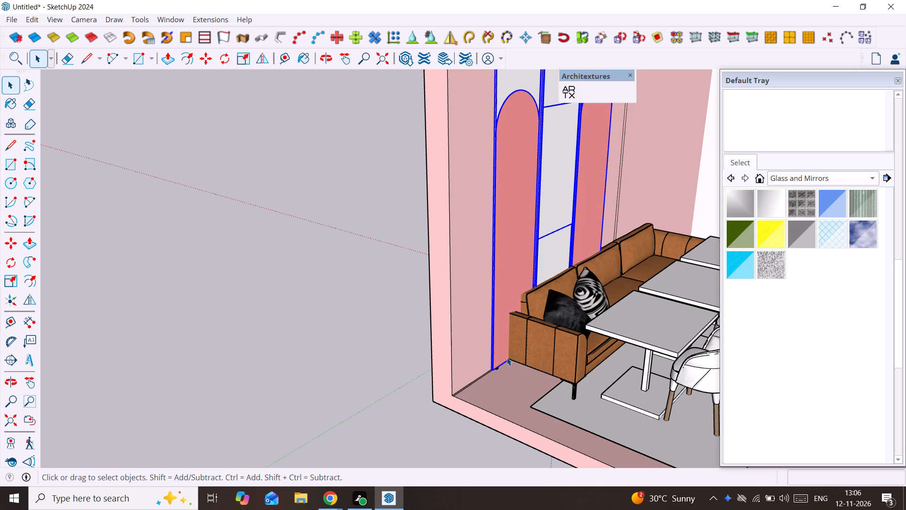
Clear the selection and examine the repositioned panels against the side wall, the ceiling beams and the sofa.
{"action": "left_click", "coordinate": [354, 296]}
{"action": "scroll", "coordinate": [354, 296], "scroll_direction": "down", "scroll_amount": 3}
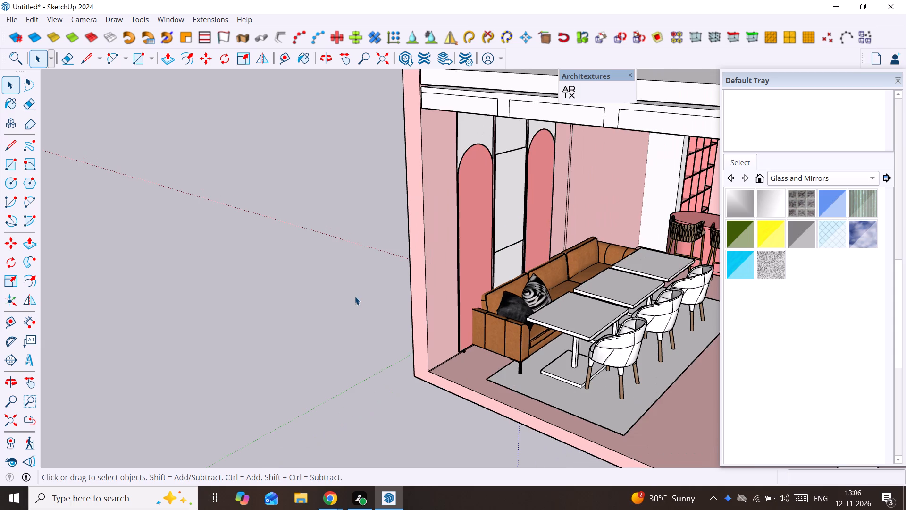
{"action": "middle_click_drag", "start_coordinate": [356, 298], "coordinate": [396, 346]}
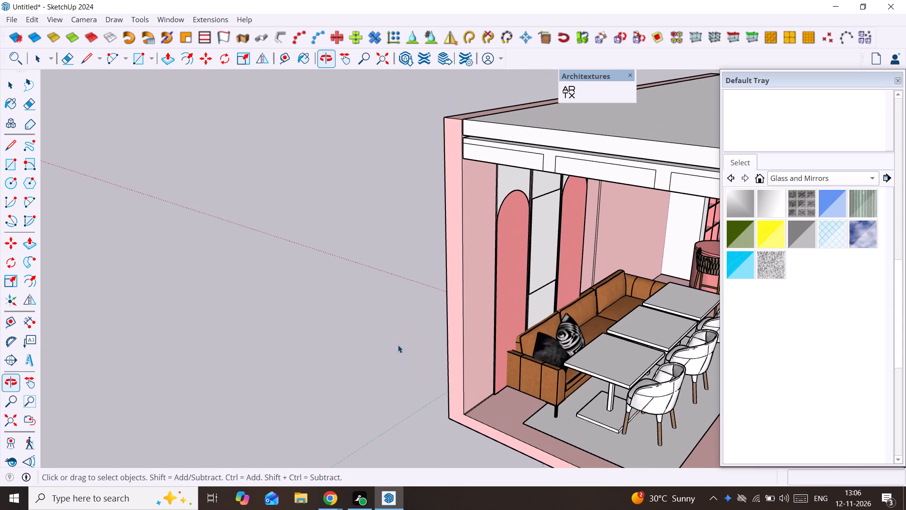
{"action": "scroll", "coordinate": [428, 285], "scroll_direction": "up", "scroll_amount": 3}
{"action": "scroll", "coordinate": [579, 152], "scroll_direction": "up", "scroll_amount": 3}
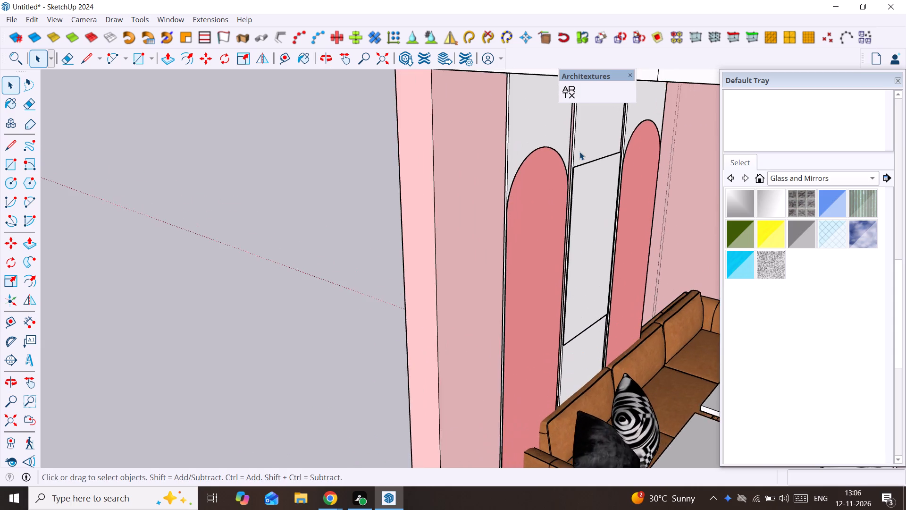
{"action": "scroll", "coordinate": [579, 152], "scroll_direction": "up", "scroll_amount": 7}
{"action": "middle_click_drag", "start_coordinate": [579, 152], "coordinate": [384, 153]}
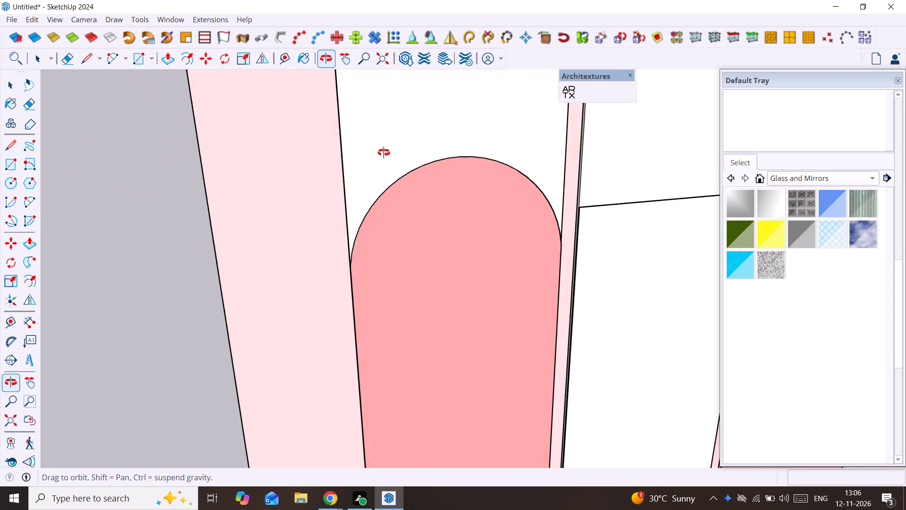
{"action": "middle_click_drag", "start_coordinate": [384, 153], "coordinate": [371, 154]}
{"action": "scroll", "coordinate": [527, 144], "scroll_direction": "down", "scroll_amount": 2}
{"action": "middle_click_drag", "start_coordinate": [528, 144], "coordinate": [582, 84], "text": "shift"}
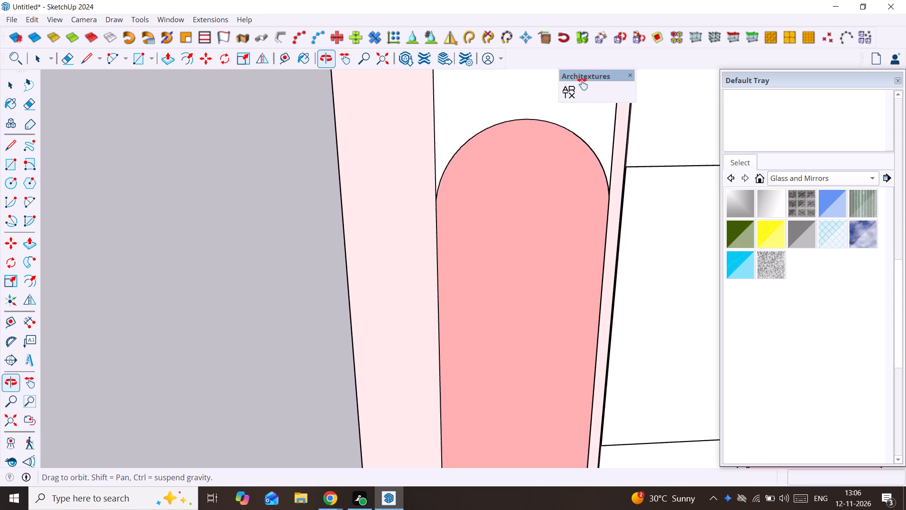
{"action": "middle_click_drag", "start_coordinate": [582, 84], "coordinate": [582, 81], "text": "shift"}
{"action": "scroll", "coordinate": [601, 128], "scroll_direction": "down", "scroll_amount": 3}
{"action": "middle_click_drag", "start_coordinate": [602, 133], "coordinate": [610, 156], "text": "shift"}
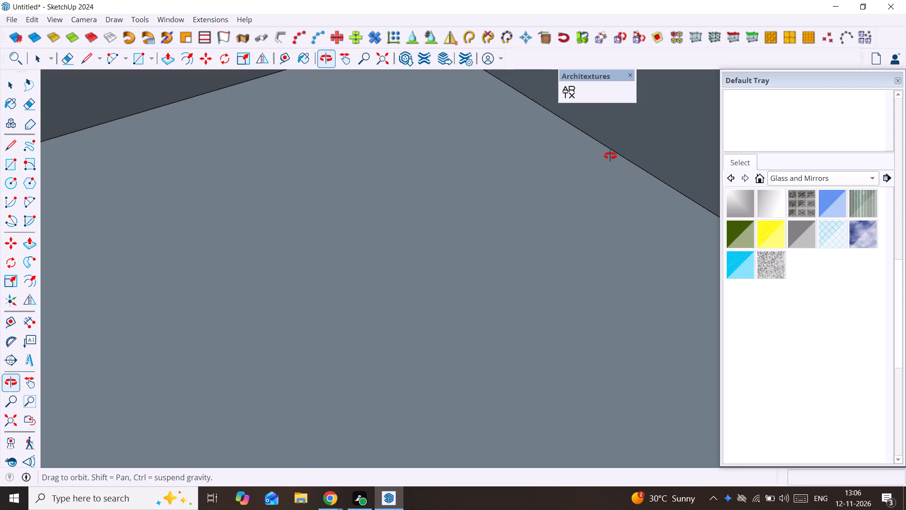
{"action": "middle_click_drag", "start_coordinate": [610, 156], "coordinate": [660, 38], "text": "shift"}
{"action": "scroll", "coordinate": [580, 320], "scroll_direction": "down", "scroll_amount": 20}
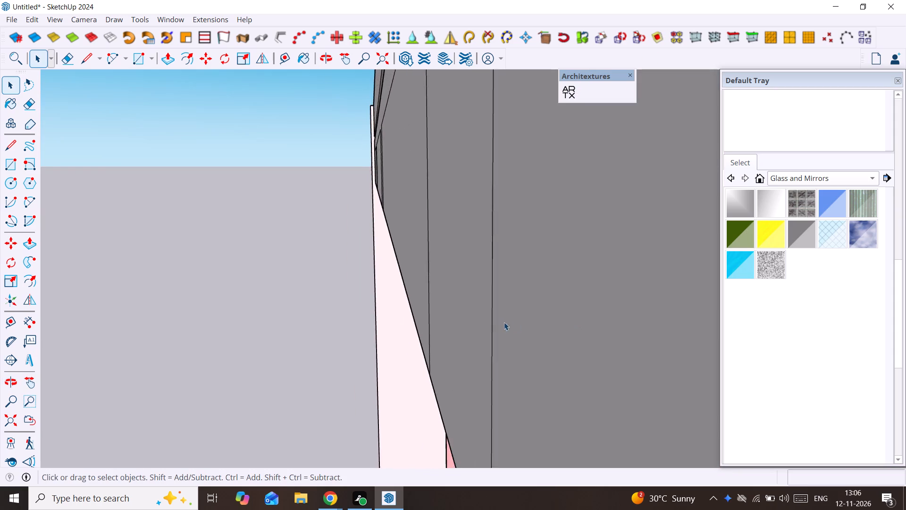
{"action": "scroll", "coordinate": [504, 322], "scroll_direction": "down", "scroll_amount": 18}
{"action": "middle_click_drag", "start_coordinate": [427, 346], "coordinate": [540, 185]}
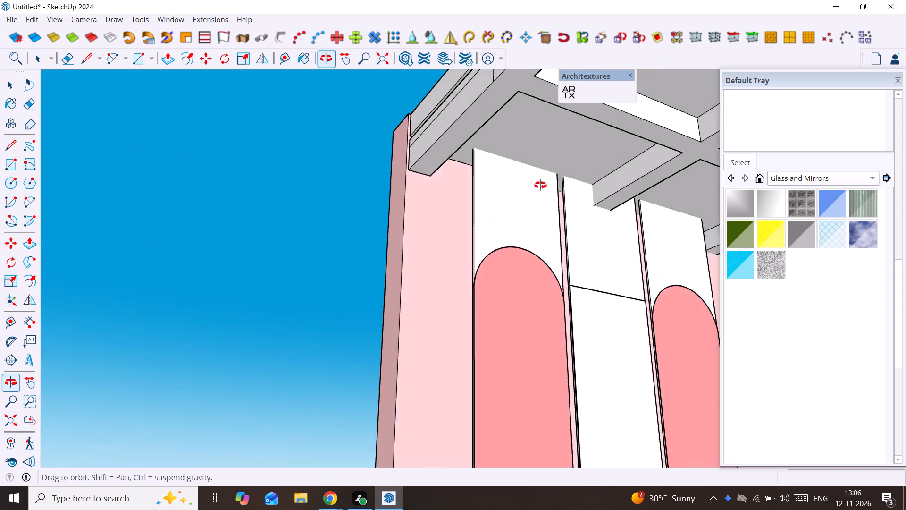
{"action": "middle_click_drag", "start_coordinate": [540, 185], "coordinate": [594, 191]}
{"action": "scroll", "coordinate": [535, 238], "scroll_direction": "down", "scroll_amount": 15}
{"action": "middle_click_drag", "start_coordinate": [534, 239], "coordinate": [537, 258]}
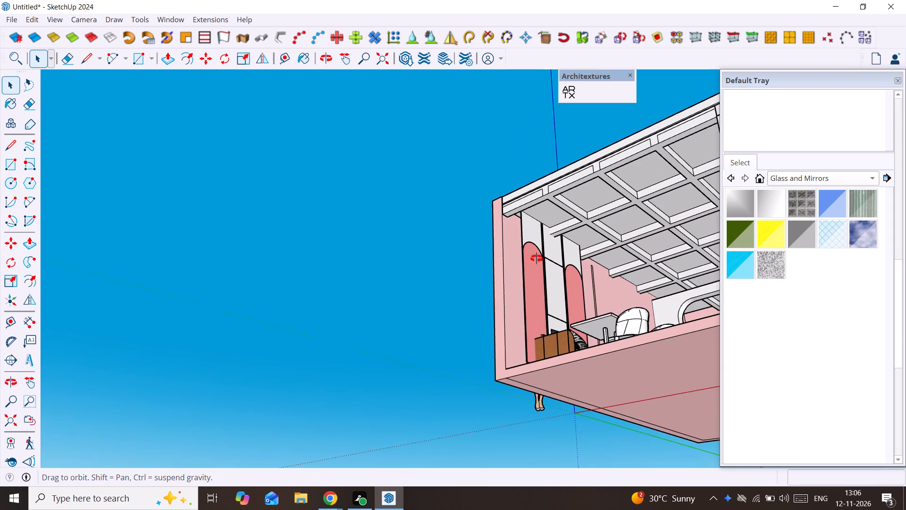
{"action": "middle_click_drag", "start_coordinate": [537, 258], "coordinate": [562, 359]}
Select the two arched panels and the rectangular panel between them, and move them about 7 1/4" along the red axis toward the side wall.
{"action": "scroll", "coordinate": [525, 354], "scroll_direction": "up", "scroll_amount": 7}
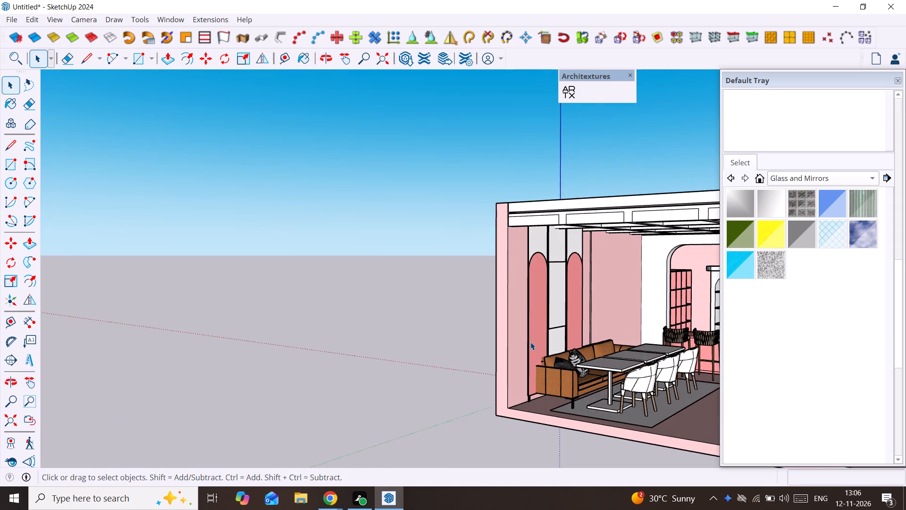
{"action": "scroll", "coordinate": [530, 342], "scroll_direction": "up", "scroll_amount": 3}
{"action": "left_click", "coordinate": [534, 337], "text": "ctrl"}
{"action": "left_click", "coordinate": [575, 283], "text": "ctrl"}
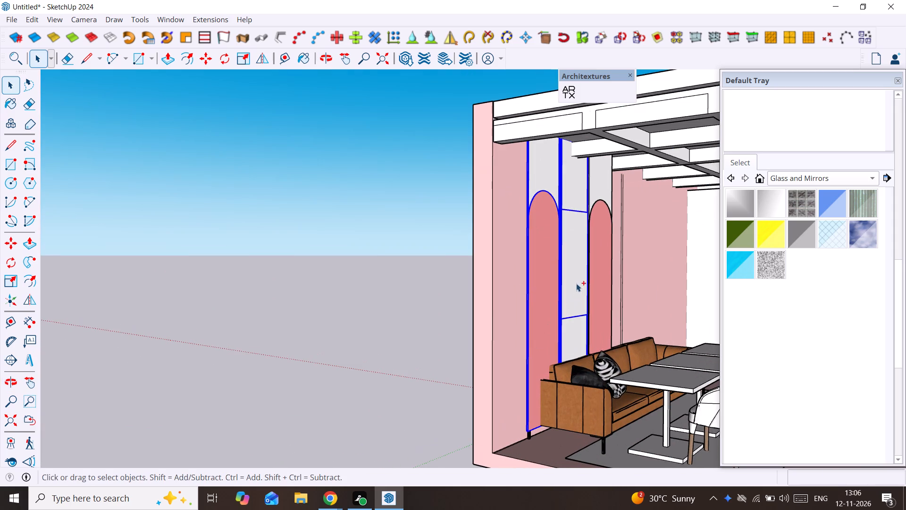
{"action": "left_click", "coordinate": [599, 268], "text": "ctrl"}
{"action": "scroll", "coordinate": [534, 383], "scroll_direction": "up", "scroll_amount": 2}
{"action": "middle_click_drag", "start_coordinate": [533, 383], "coordinate": [560, 377]}
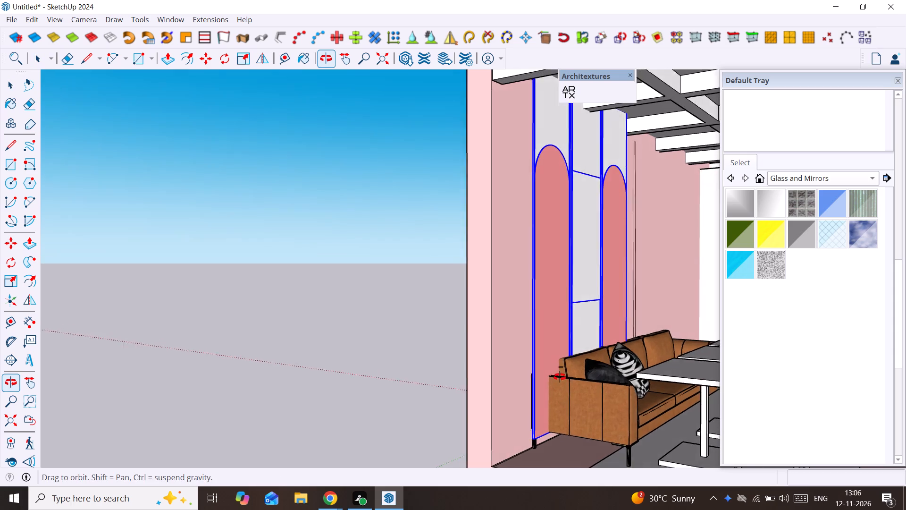
{"action": "middle_click_drag", "start_coordinate": [560, 377], "coordinate": [574, 334]}
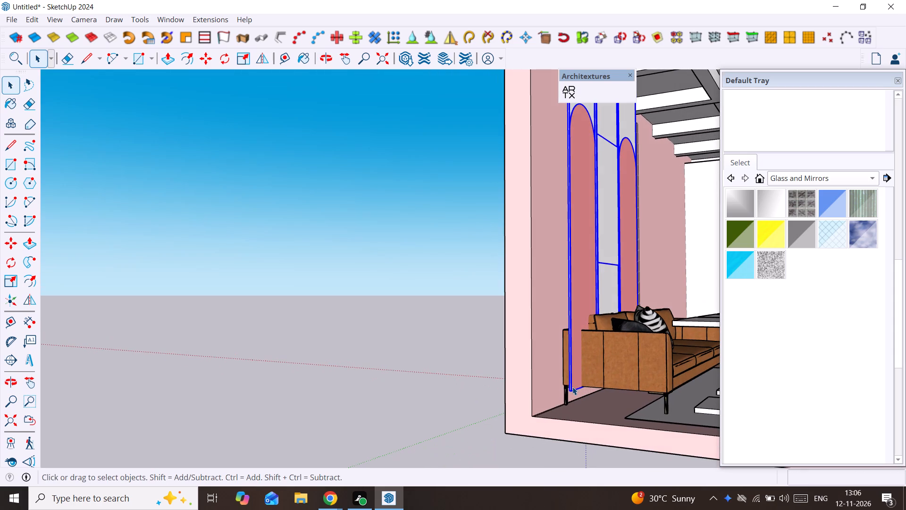
{"action": "scroll", "coordinate": [572, 387], "scroll_direction": "up", "scroll_amount": 1}
{"action": "middle_click_drag", "start_coordinate": [572, 387], "coordinate": [588, 399]}
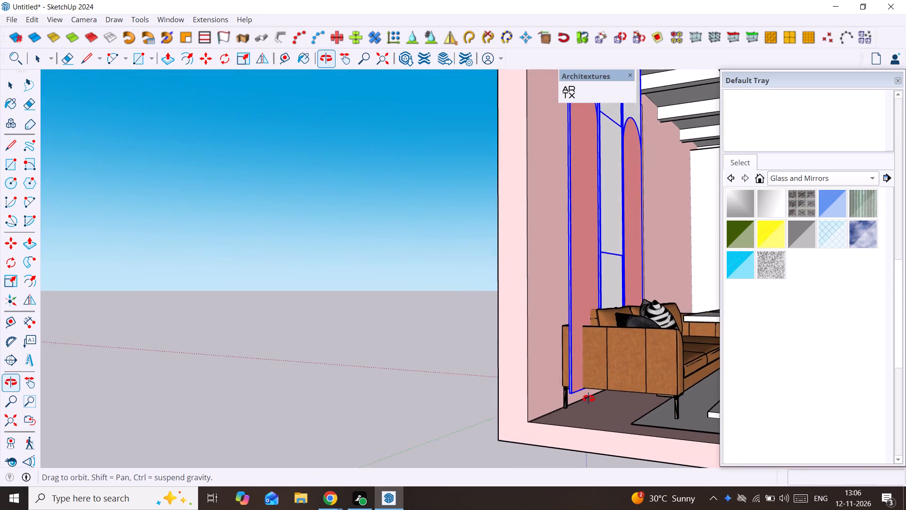
{"action": "middle_click_drag", "start_coordinate": [588, 399], "coordinate": [625, 431]}
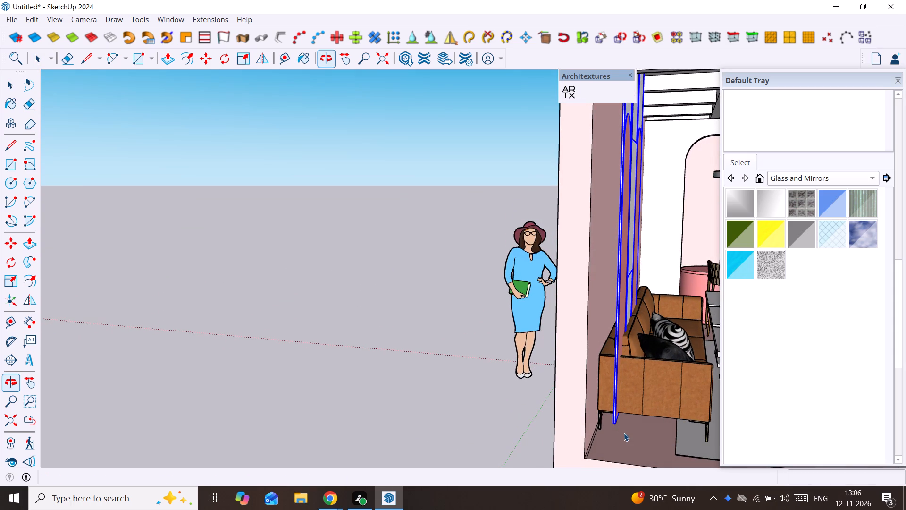
{"action": "key", "text": "m"}
{"action": "scroll", "coordinate": [616, 432], "scroll_direction": "up", "scroll_amount": 4}
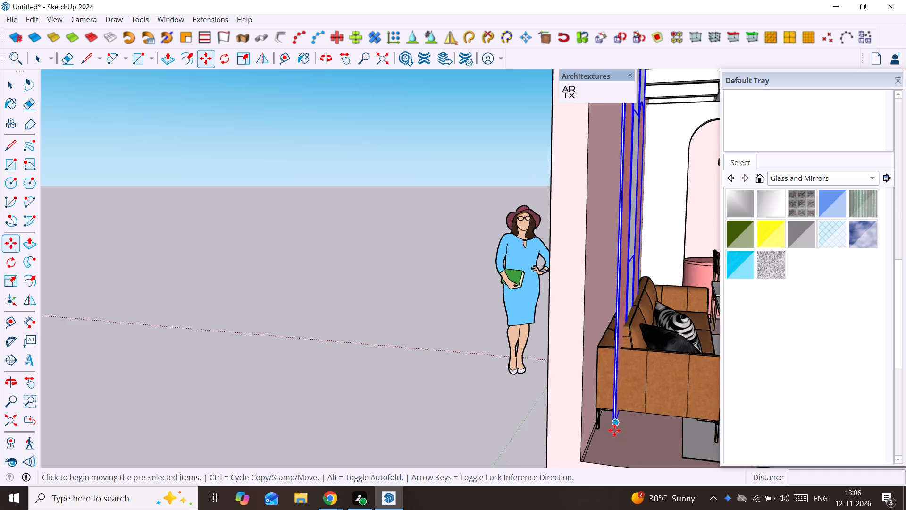
{"action": "left_click", "coordinate": [614, 422]}
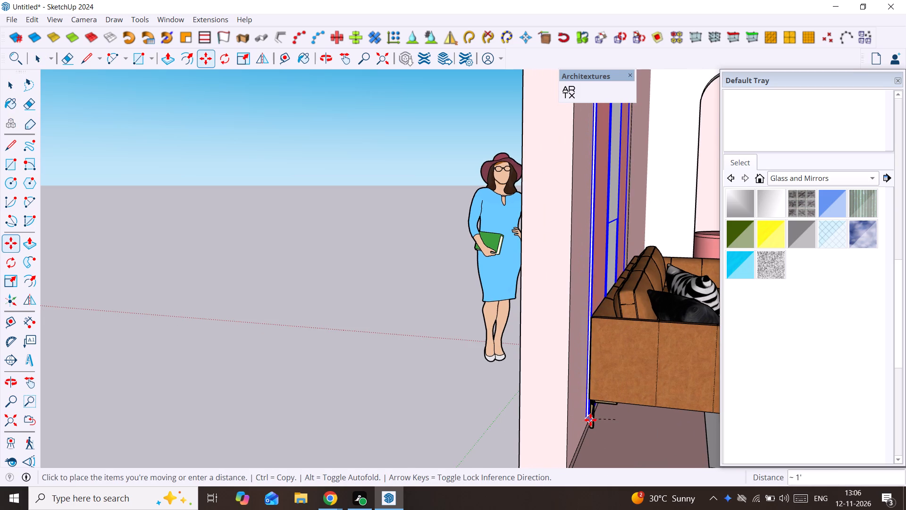
{"action": "key", "text": "Left"}
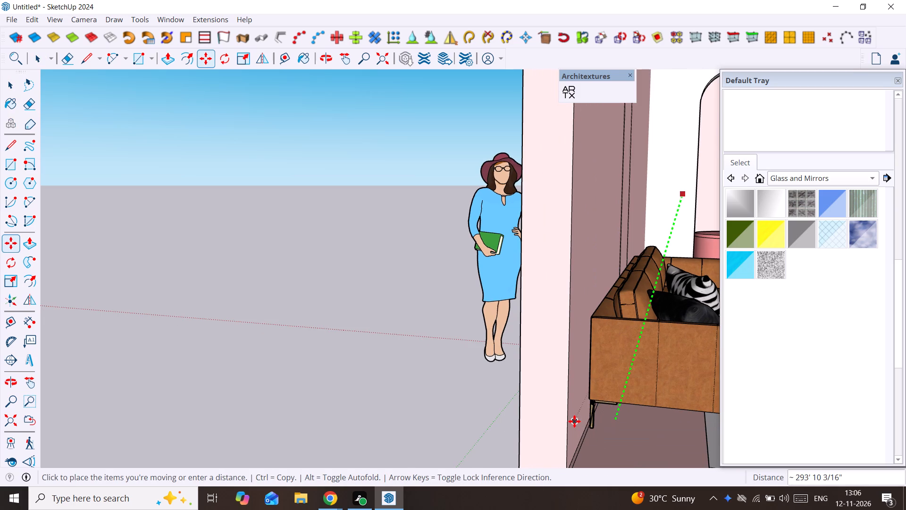
{"action": "key", "text": "Right"}
{"action": "left_click", "coordinate": [574, 422]}
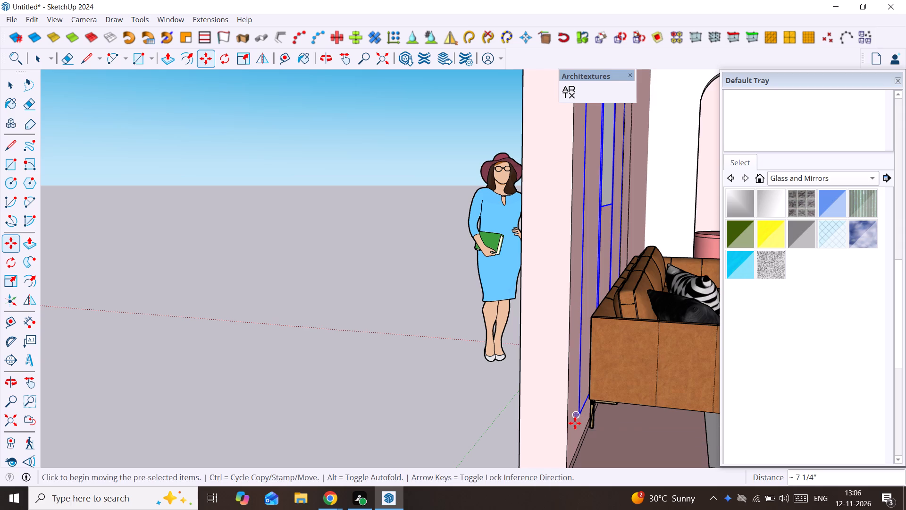
Move the three panels about 1' 2 1/8" across the side wall's face toward the sofa's back leg.
{"action": "scroll", "coordinate": [575, 423], "scroll_direction": "up", "scroll_amount": 16}
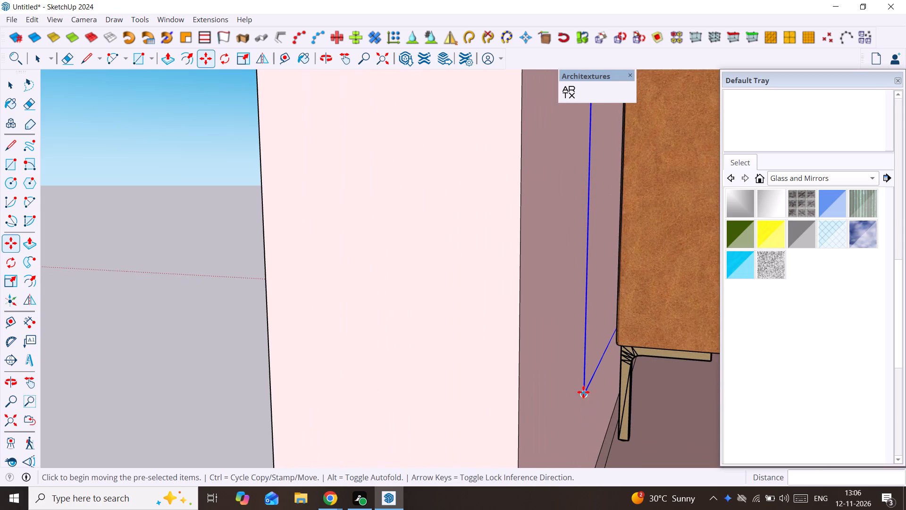
{"action": "left_click", "coordinate": [587, 393]}
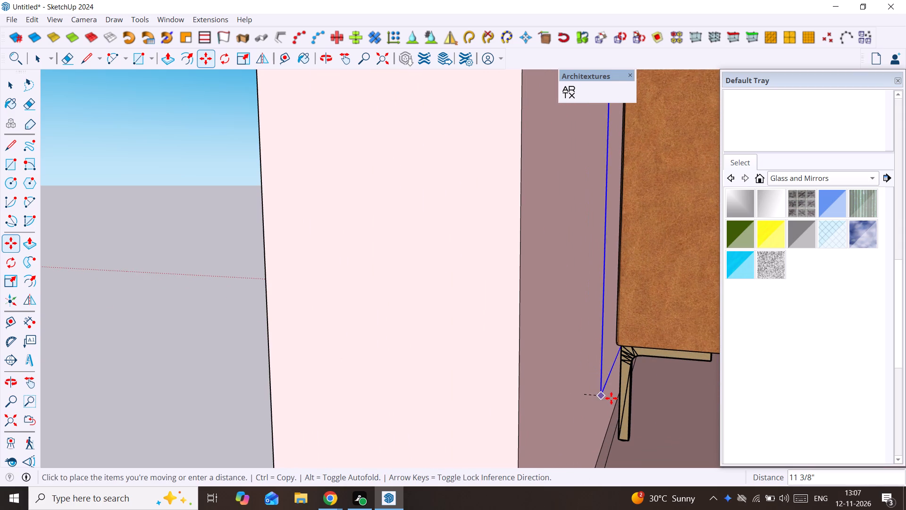
{"action": "left_click", "coordinate": [611, 398]}
{"action": "scroll", "coordinate": [604, 403], "scroll_direction": "down", "scroll_amount": 3}
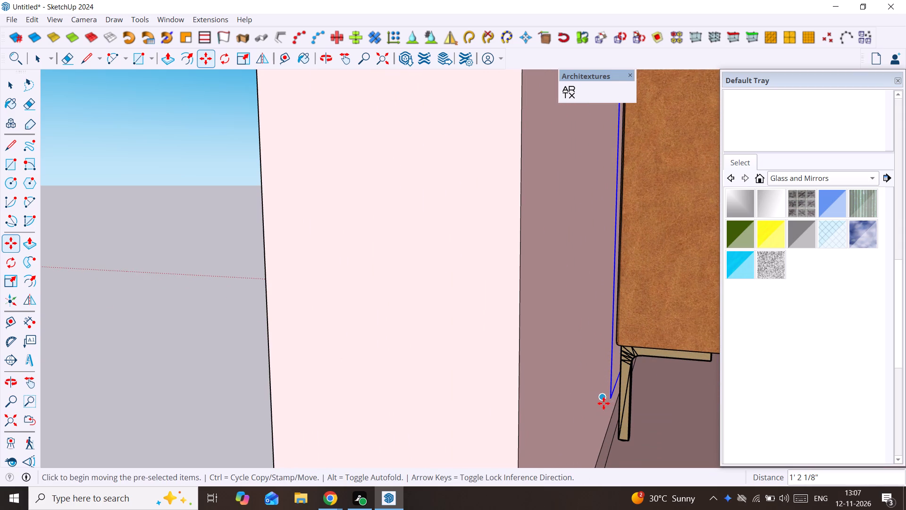
{"action": "scroll", "coordinate": [604, 403], "scroll_direction": "down", "scroll_amount": 19}
{"action": "scroll", "coordinate": [603, 402], "scroll_direction": "down", "scroll_amount": 6}
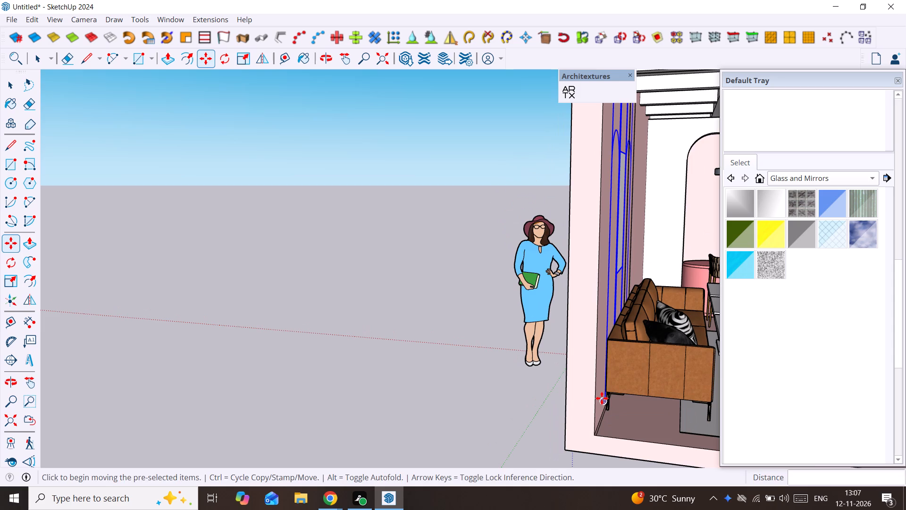
{"action": "middle_click_drag", "start_coordinate": [602, 398], "coordinate": [549, 400]}
Move the three panels about 4' 8 7/8" along the red axis, out of the side wall into the dining area.
{"action": "left_click", "coordinate": [593, 212]}
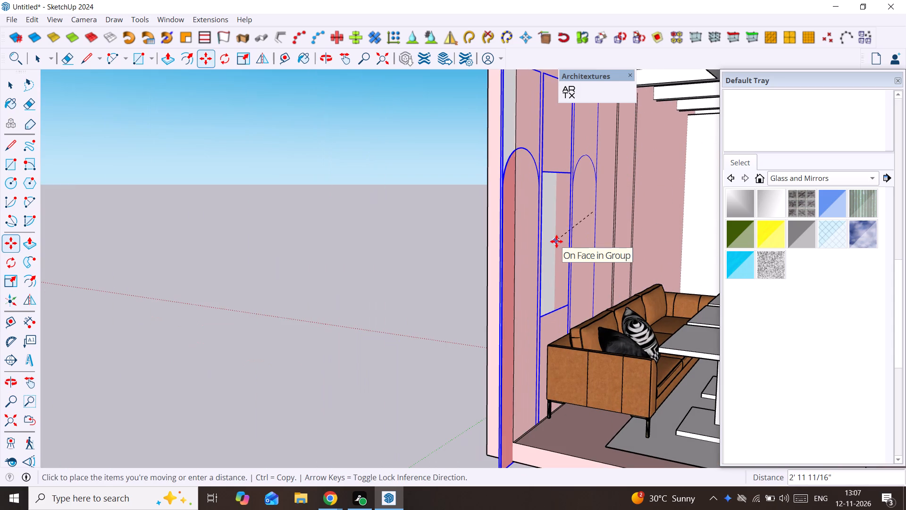
{"action": "key", "text": "Right"}
{"action": "scroll", "coordinate": [598, 266], "scroll_direction": "down", "scroll_amount": 4}
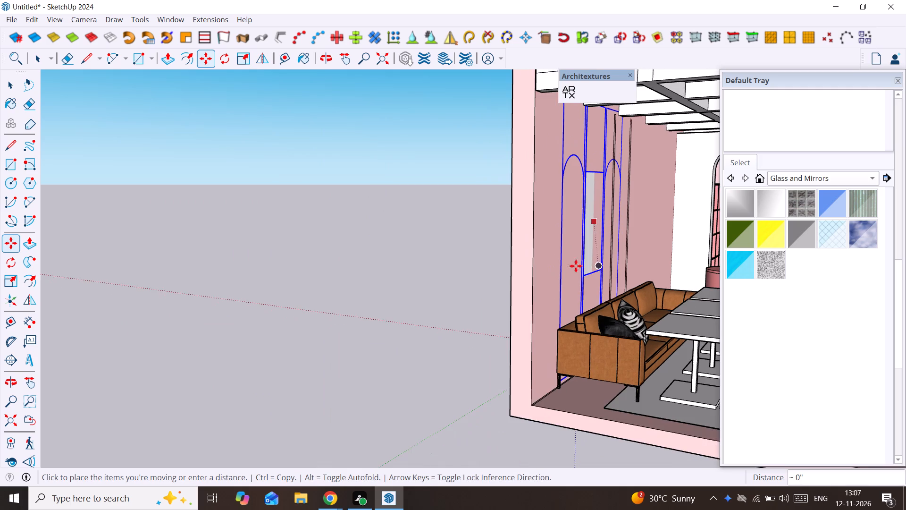
{"action": "scroll", "coordinate": [576, 266], "scroll_direction": "down", "scroll_amount": 1}
{"action": "middle_click_drag", "start_coordinate": [576, 266], "coordinate": [656, 280]}
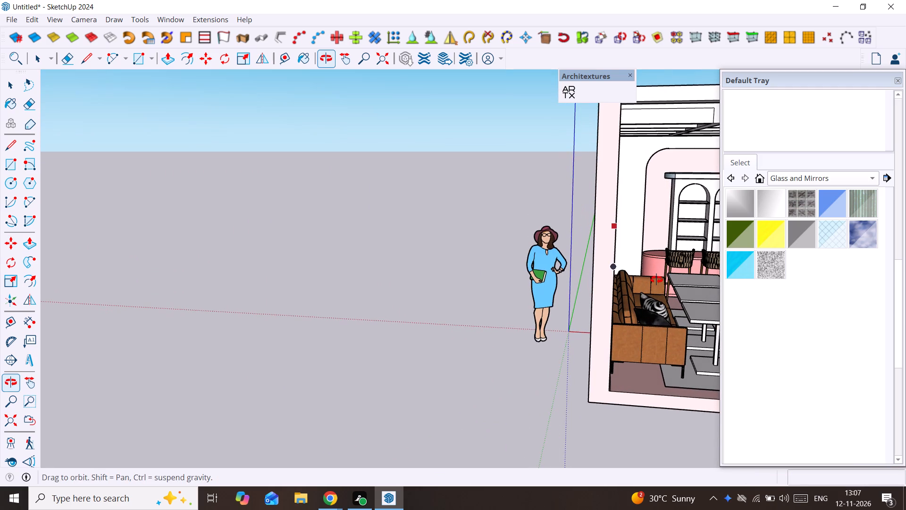
{"action": "middle_click_drag", "start_coordinate": [656, 280], "coordinate": [648, 280]}
{"action": "middle_click_drag", "start_coordinate": [648, 280], "coordinate": [528, 287]}
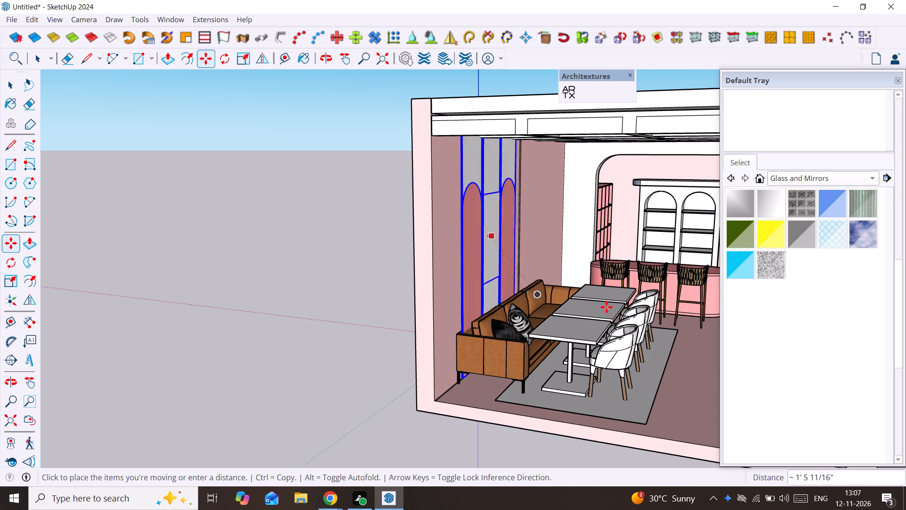
{"action": "left_click", "coordinate": [593, 316]}
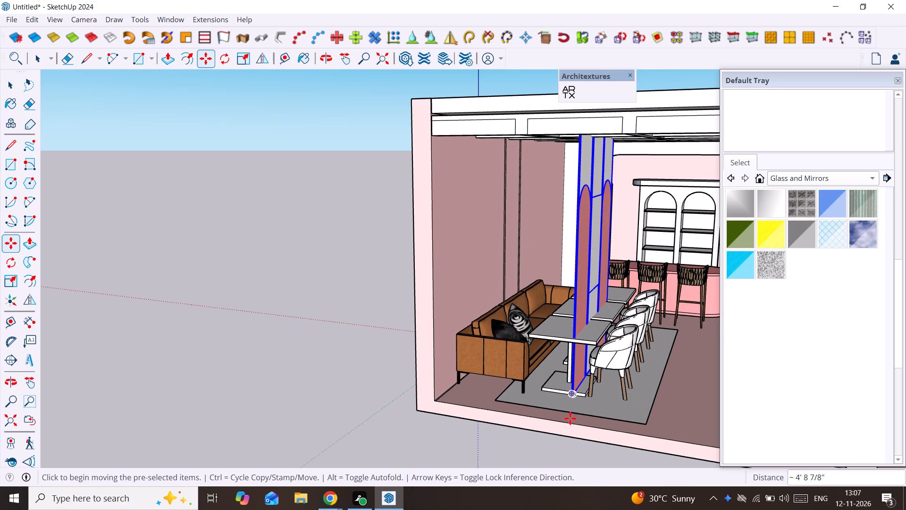
Move the three panels back along the red axis by the front panel's bottom corner, to behind the sofa near the side wall.
{"action": "scroll", "coordinate": [571, 423], "scroll_direction": "up", "scroll_amount": 12}
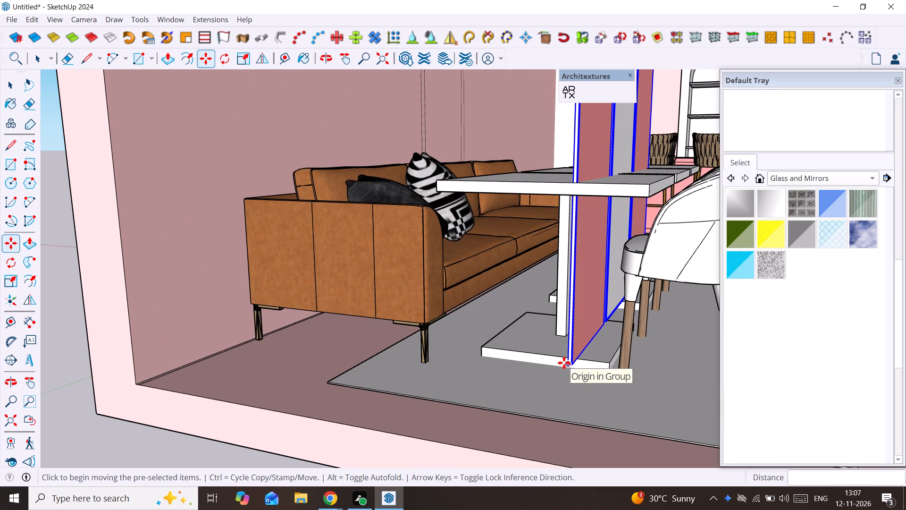
{"action": "left_click", "coordinate": [564, 363]}
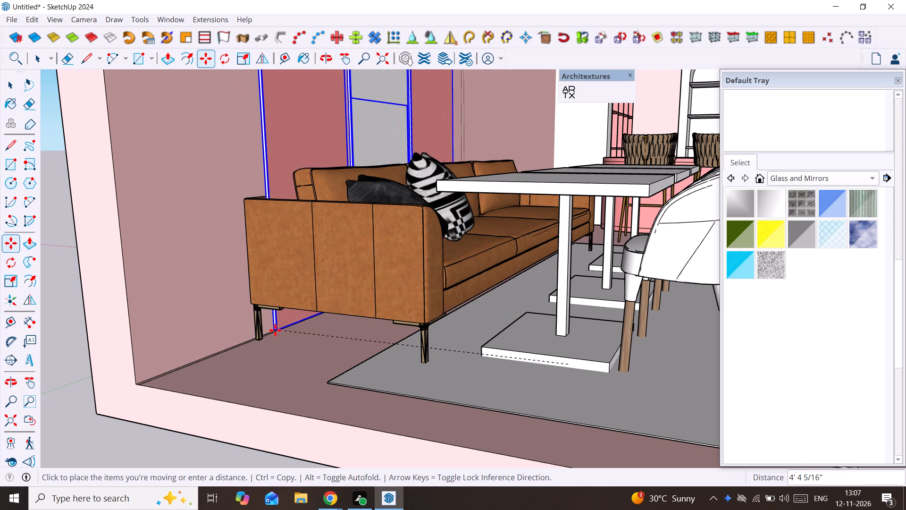
{"action": "key", "text": "Right"}
{"action": "left_click", "coordinate": [275, 330]}
Shift the three panels about 3" along the red axis, closer to the side wall behind the sofa.
{"action": "scroll", "coordinate": [275, 330], "scroll_direction": "up", "scroll_amount": 2}
{"action": "middle_click_drag", "start_coordinate": [275, 330], "coordinate": [379, 365]}
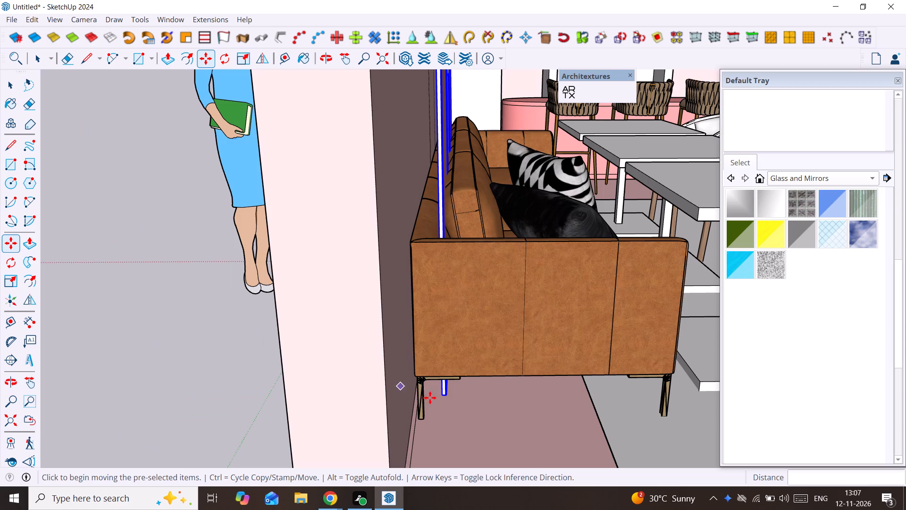
{"action": "left_click", "coordinate": [445, 397]}
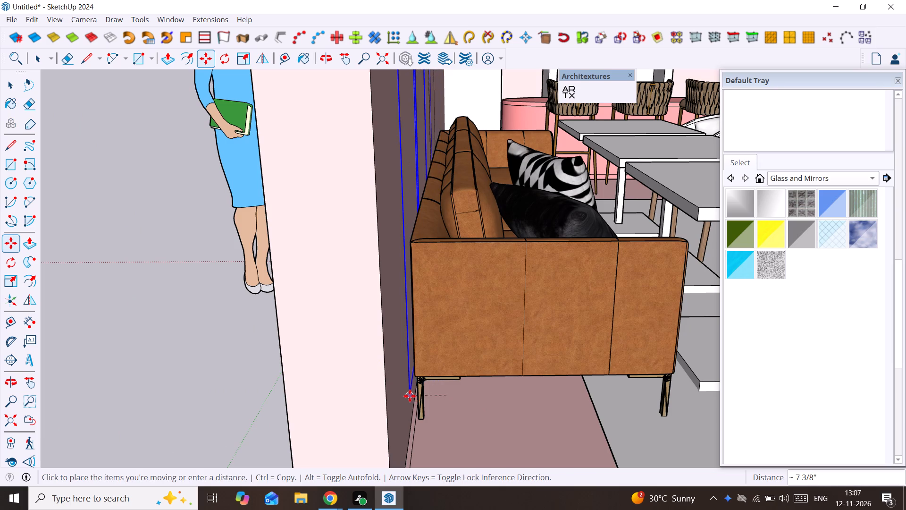
{"action": "key", "text": "Right"}
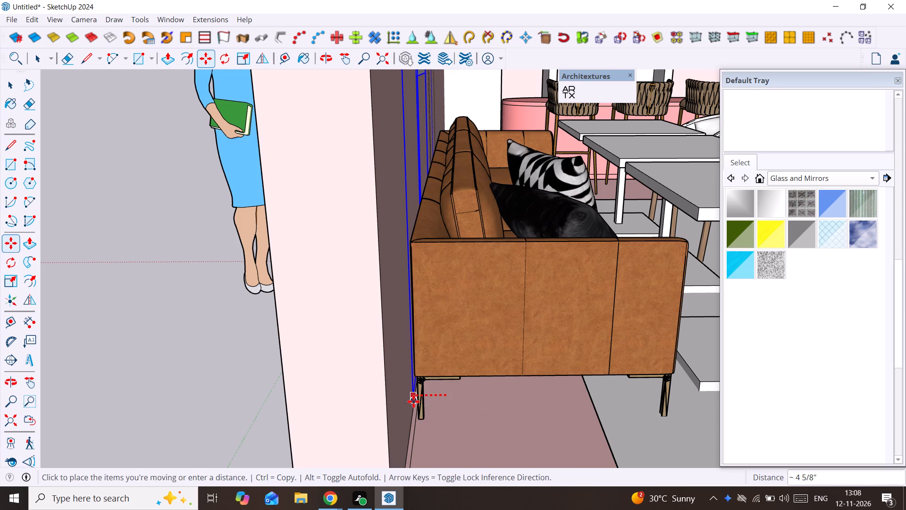
{"action": "scroll", "coordinate": [427, 402], "scroll_direction": "up", "scroll_amount": 4}
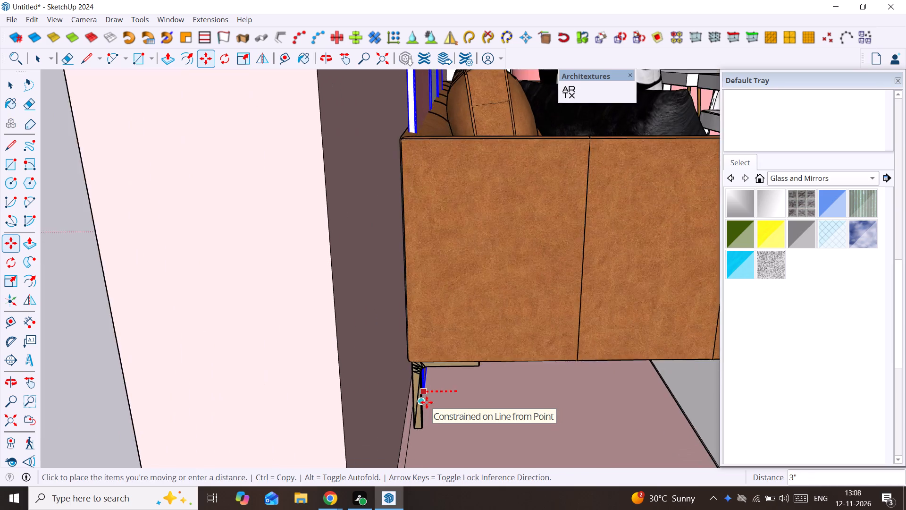
{"action": "scroll", "coordinate": [427, 402], "scroll_direction": "up", "scroll_amount": 3}
{"action": "middle_click_drag", "start_coordinate": [427, 402], "coordinate": [347, 402]}
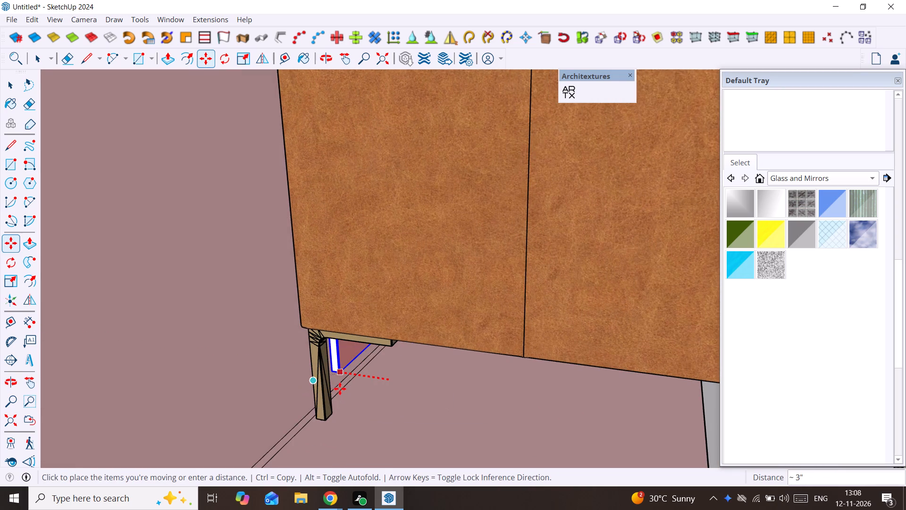
{"action": "left_click", "coordinate": [340, 389]}
Lower the three panels slightly along the blue axis, down to the base of the wall beside the sofa's leg.
{"action": "scroll", "coordinate": [340, 389], "scroll_direction": "up", "scroll_amount": 3}
{"action": "middle_click_drag", "start_coordinate": [340, 389], "coordinate": [402, 394]}
{"action": "left_click", "coordinate": [383, 382]}
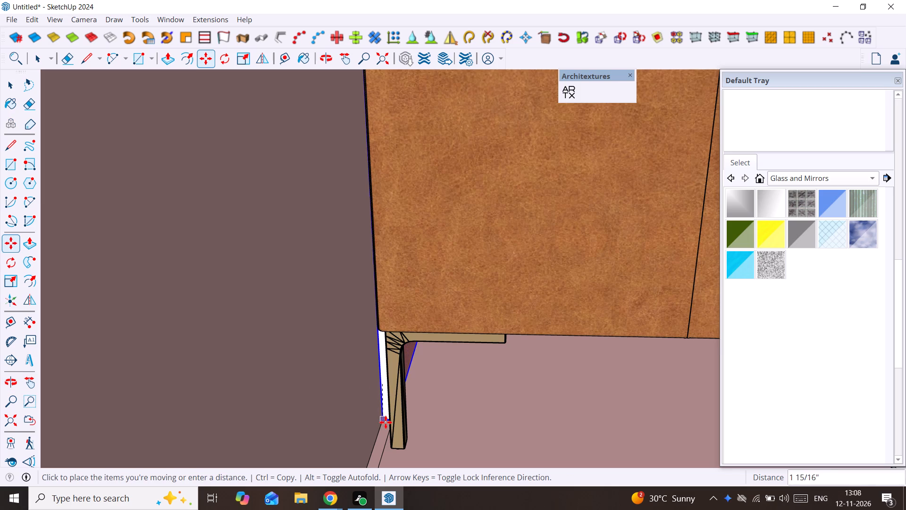
{"action": "key", "text": "Up"}
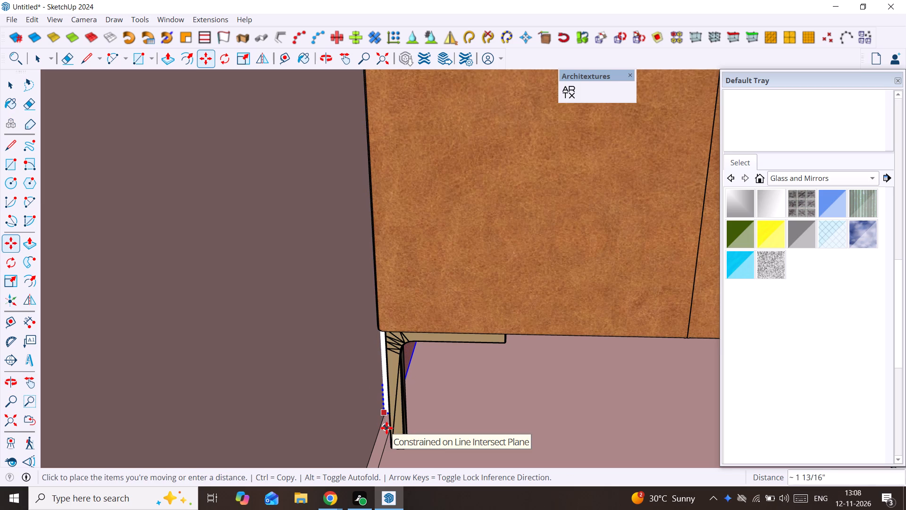
{"action": "scroll", "coordinate": [386, 428], "scroll_direction": "up", "scroll_amount": 3}
{"action": "middle_click_drag", "start_coordinate": [386, 428], "coordinate": [339, 418]}
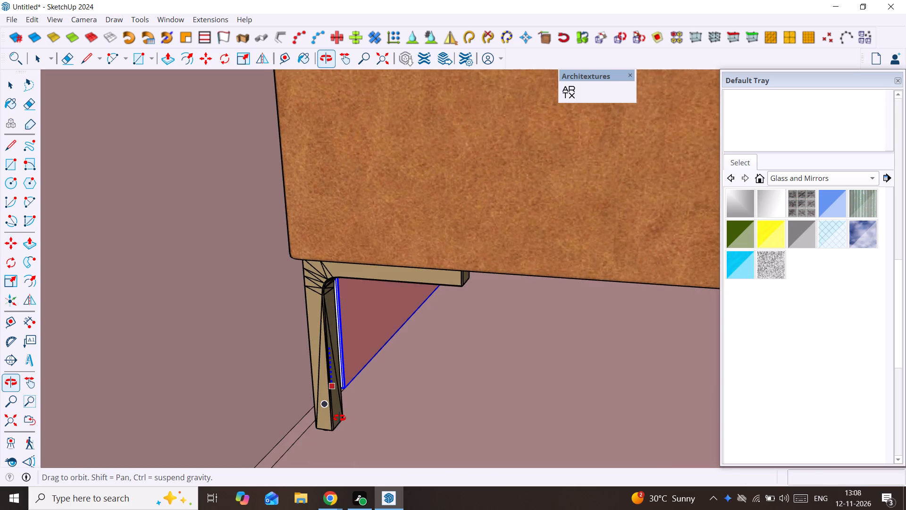
{"action": "middle_click_drag", "start_coordinate": [339, 418], "coordinate": [341, 415]}
{"action": "left_click", "coordinate": [341, 415]}
Clear the selection and examine how the panels sit against the side wall and below the ceiling beams.
{"action": "middle_click_drag", "start_coordinate": [366, 411], "coordinate": [386, 397]}
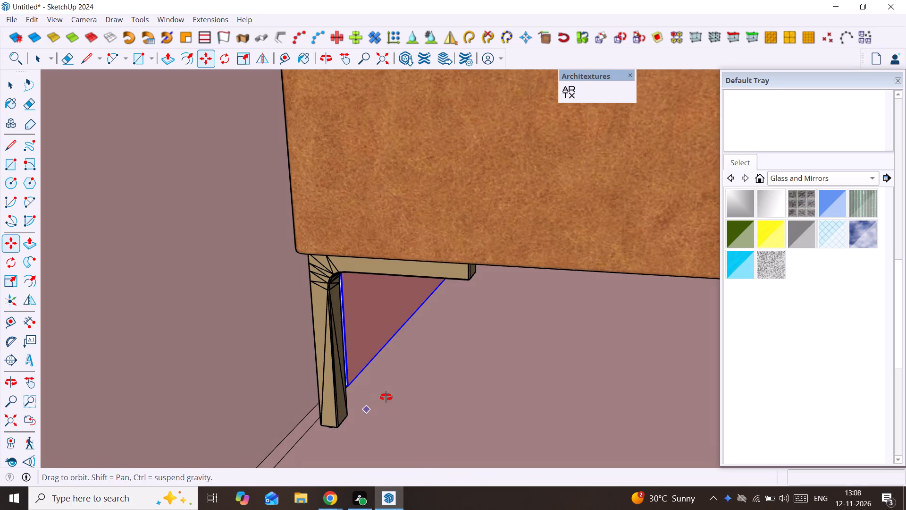
{"action": "middle_click_drag", "start_coordinate": [386, 397], "coordinate": [420, 390]}
{"action": "scroll", "coordinate": [420, 390], "scroll_direction": "down", "scroll_amount": 9}
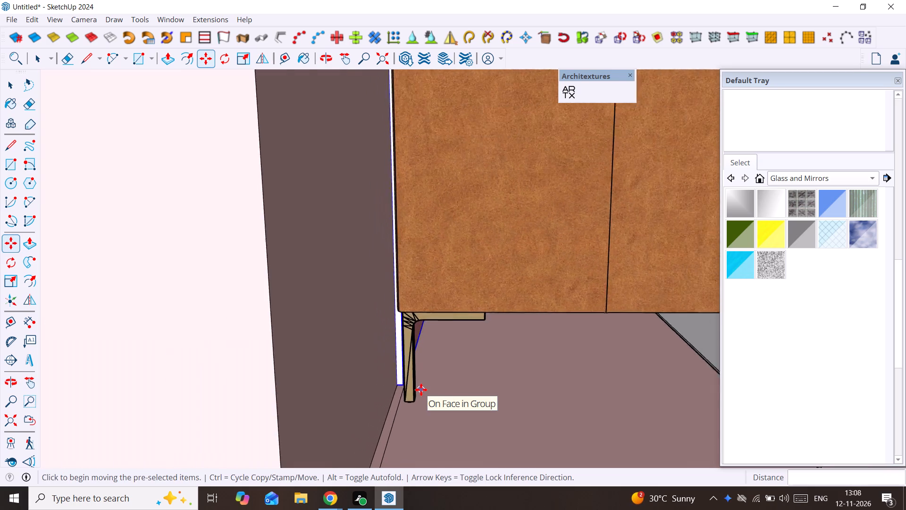
{"action": "scroll", "coordinate": [421, 390], "scroll_direction": "down", "scroll_amount": 20}
{"action": "scroll", "coordinate": [421, 390], "scroll_direction": "down", "scroll_amount": 9}
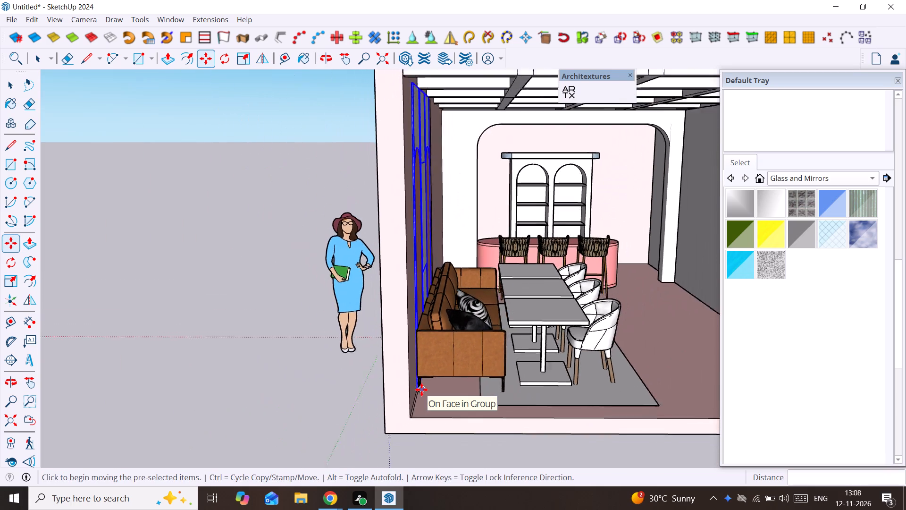
{"action": "middle_click_drag", "start_coordinate": [421, 390], "coordinate": [294, 347]}
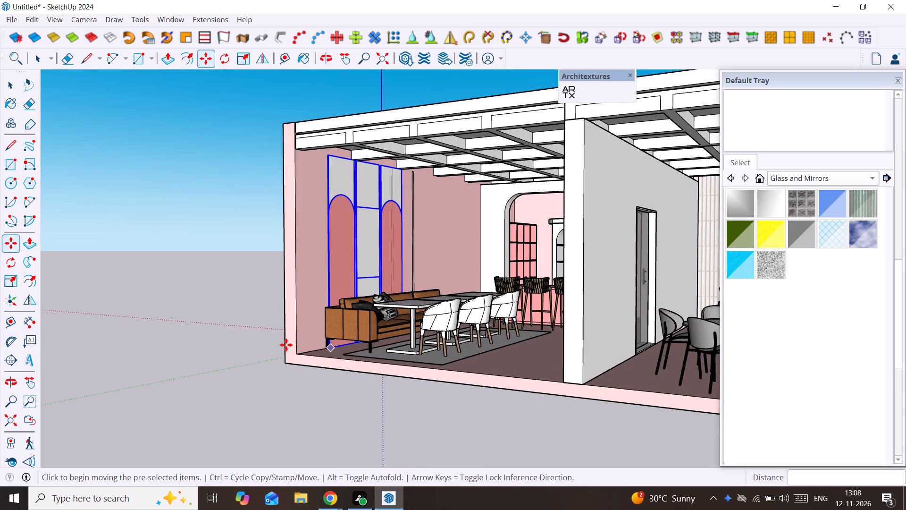
{"action": "key", "text": "space"}
{"action": "left_click", "coordinate": [232, 214]}
{"action": "scroll", "coordinate": [375, 228], "scroll_direction": "up", "scroll_amount": 2}
{"action": "scroll", "coordinate": [336, 148], "scroll_direction": "up", "scroll_amount": 3}
{"action": "scroll", "coordinate": [341, 100], "scroll_direction": "up", "scroll_amount": 8}
{"action": "scroll", "coordinate": [377, 125], "scroll_direction": "up", "scroll_amount": 3}
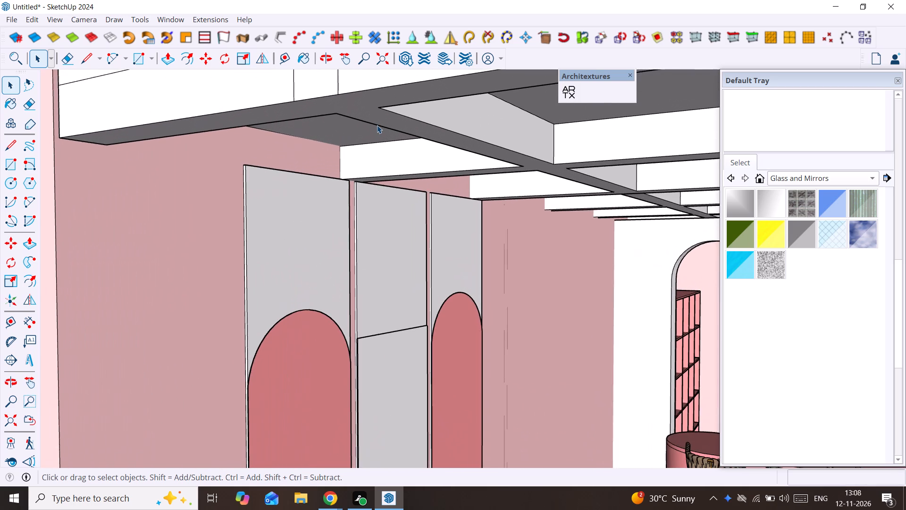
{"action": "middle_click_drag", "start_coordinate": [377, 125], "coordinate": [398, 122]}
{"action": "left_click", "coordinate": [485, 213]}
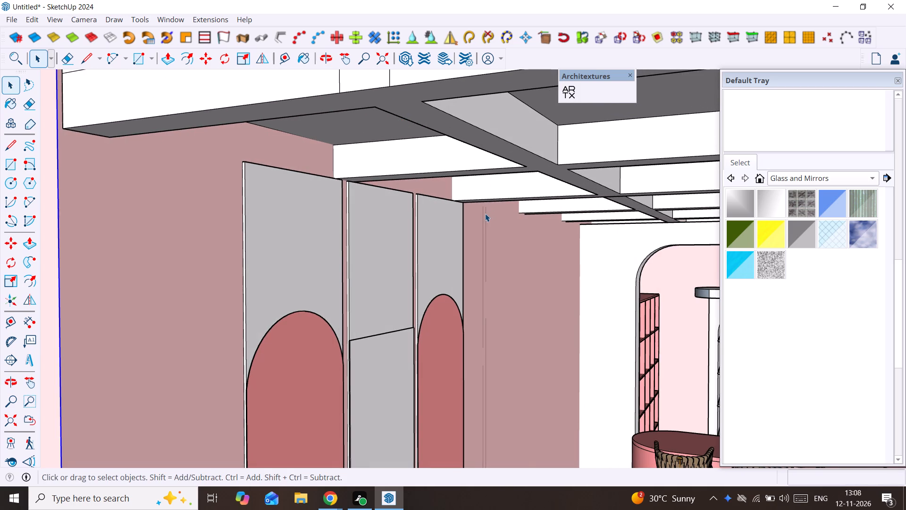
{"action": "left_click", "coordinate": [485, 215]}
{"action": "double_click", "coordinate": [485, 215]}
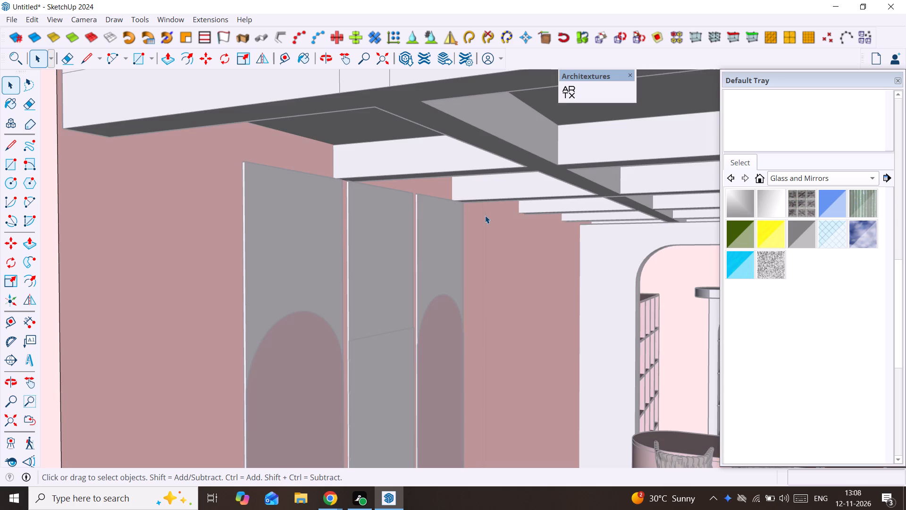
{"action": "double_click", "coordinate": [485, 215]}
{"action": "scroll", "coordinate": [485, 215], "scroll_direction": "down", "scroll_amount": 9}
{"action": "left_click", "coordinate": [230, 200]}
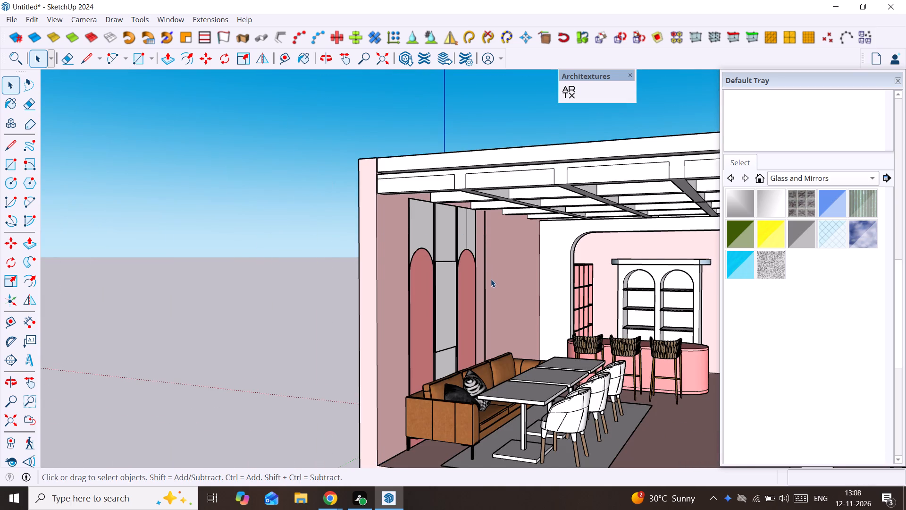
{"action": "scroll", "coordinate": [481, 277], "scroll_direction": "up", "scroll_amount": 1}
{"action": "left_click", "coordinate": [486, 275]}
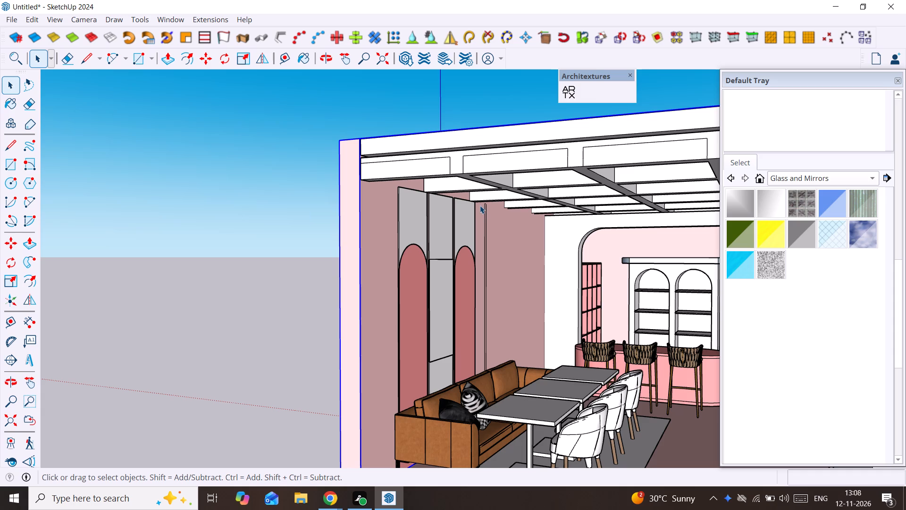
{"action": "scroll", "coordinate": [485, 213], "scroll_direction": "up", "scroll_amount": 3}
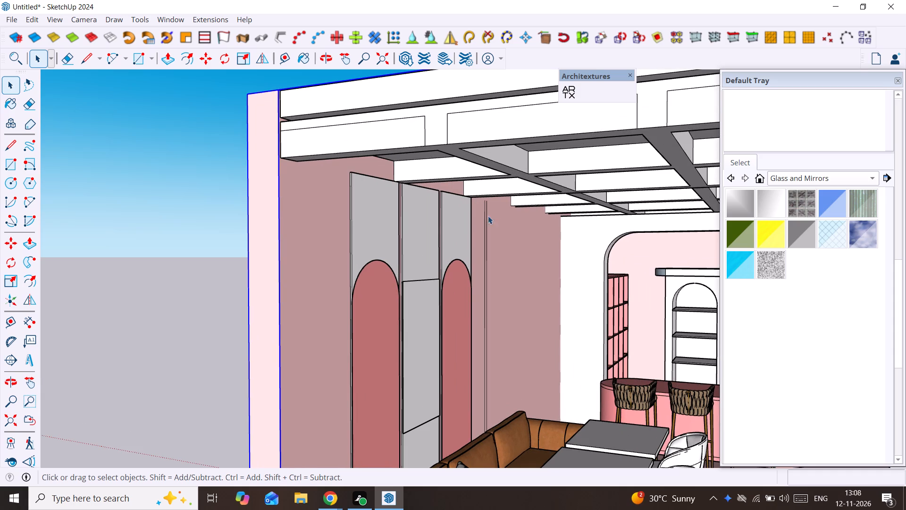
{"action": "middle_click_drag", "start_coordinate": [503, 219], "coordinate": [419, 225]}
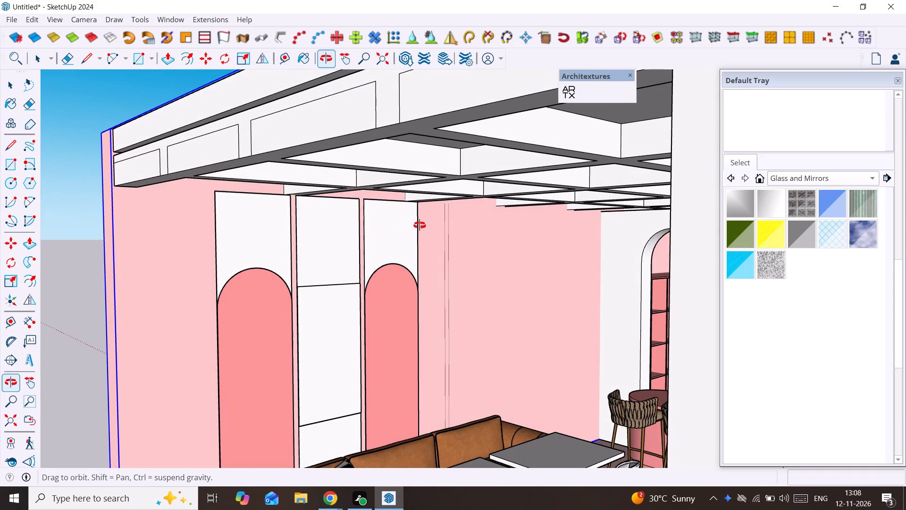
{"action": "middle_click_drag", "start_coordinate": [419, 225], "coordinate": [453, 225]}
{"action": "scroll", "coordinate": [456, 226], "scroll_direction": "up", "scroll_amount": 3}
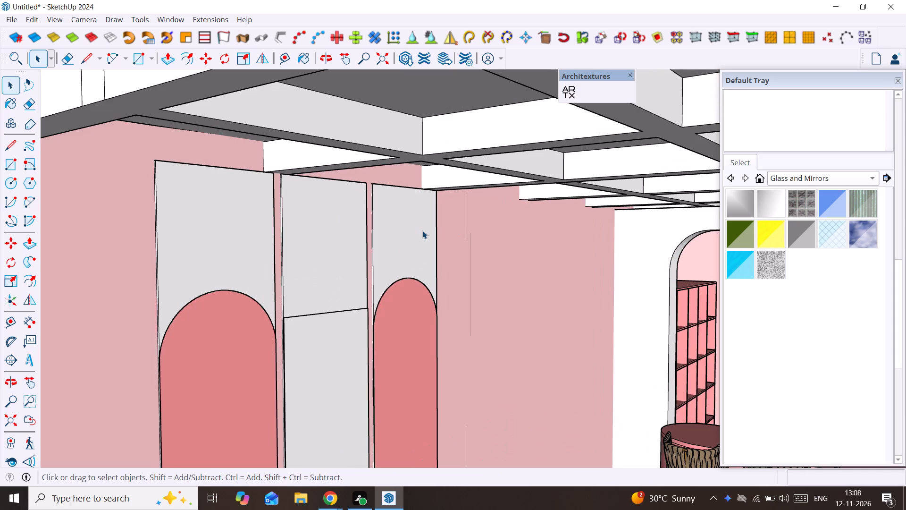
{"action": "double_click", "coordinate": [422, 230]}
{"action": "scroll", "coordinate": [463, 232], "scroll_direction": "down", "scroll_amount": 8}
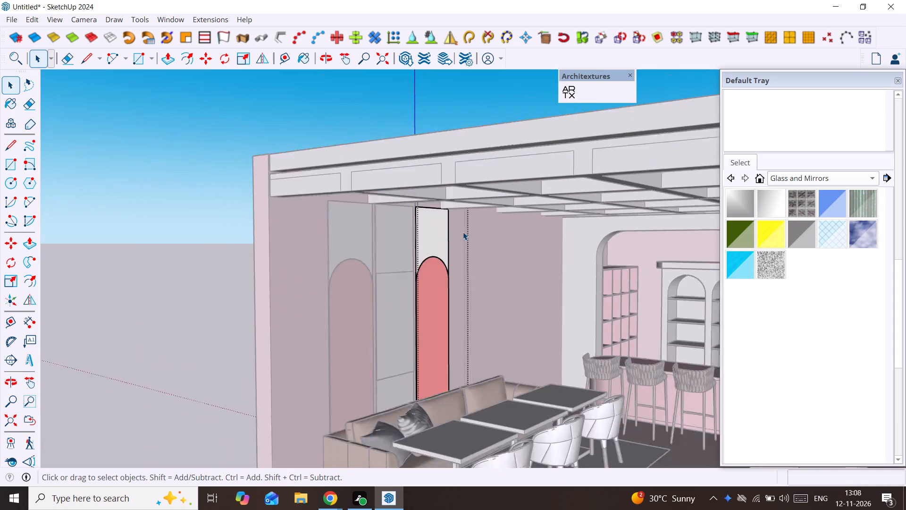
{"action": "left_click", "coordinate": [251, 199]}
Hide the pink side-wall group behind the three moulding panels.
{"action": "scroll", "coordinate": [469, 236], "scroll_direction": "up", "scroll_amount": 2}
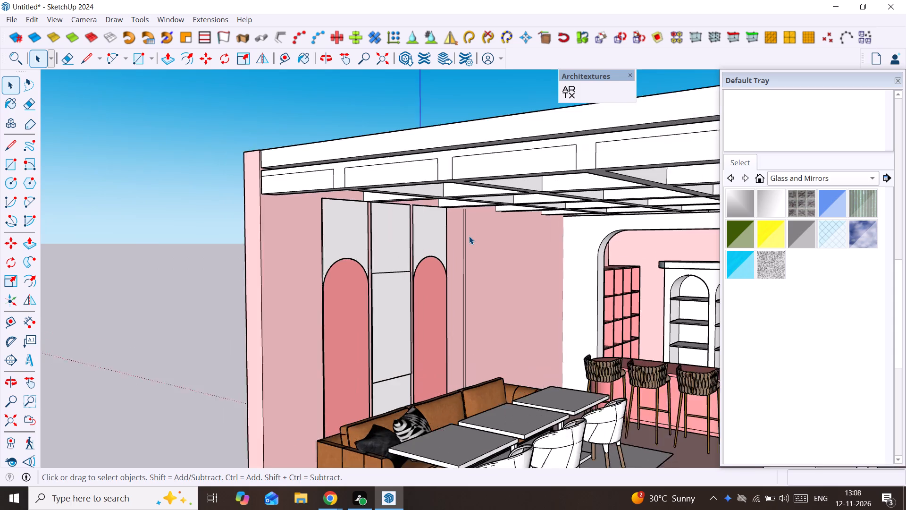
{"action": "scroll", "coordinate": [469, 236], "scroll_direction": "up", "scroll_amount": 1}
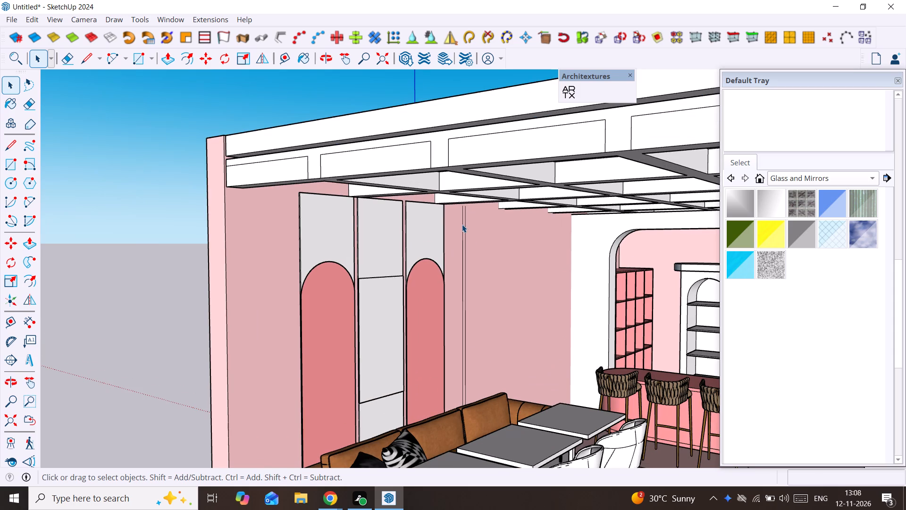
{"action": "left_click", "coordinate": [463, 223]}
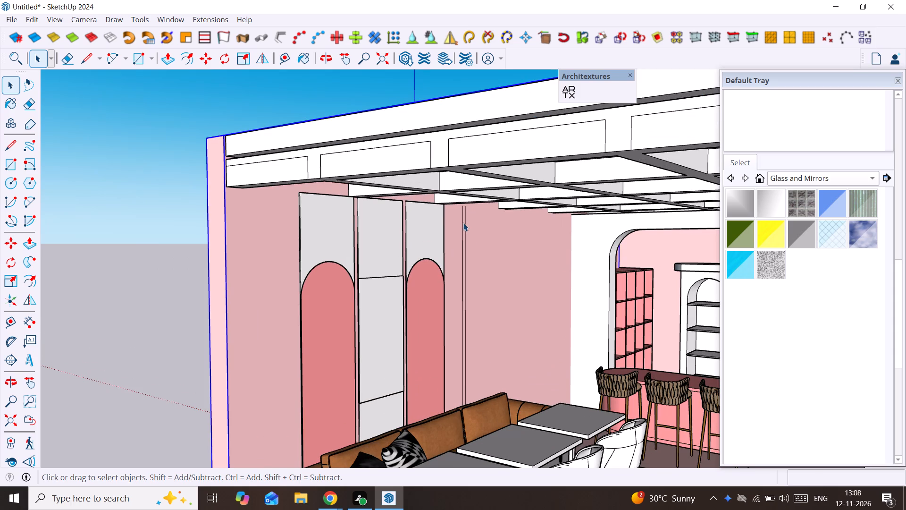
{"action": "right_click", "coordinate": [463, 223]}
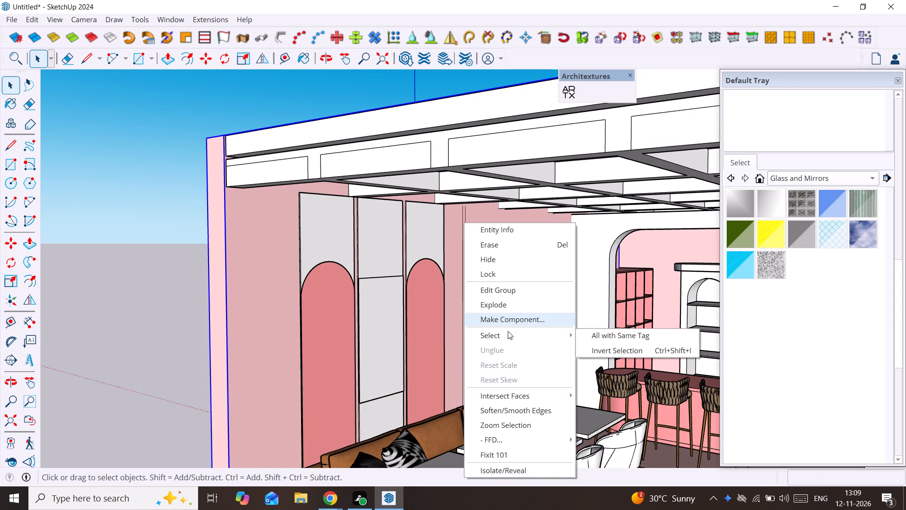
{"action": "left_click", "coordinate": [512, 263]}
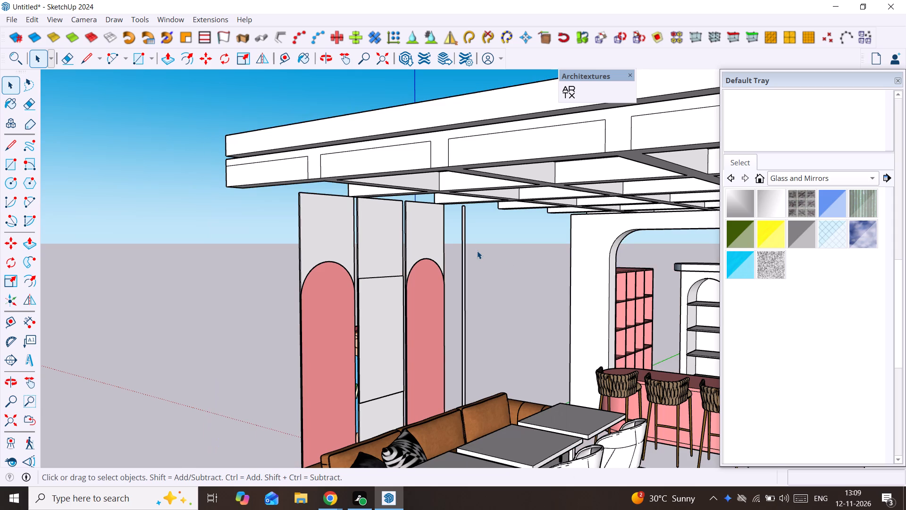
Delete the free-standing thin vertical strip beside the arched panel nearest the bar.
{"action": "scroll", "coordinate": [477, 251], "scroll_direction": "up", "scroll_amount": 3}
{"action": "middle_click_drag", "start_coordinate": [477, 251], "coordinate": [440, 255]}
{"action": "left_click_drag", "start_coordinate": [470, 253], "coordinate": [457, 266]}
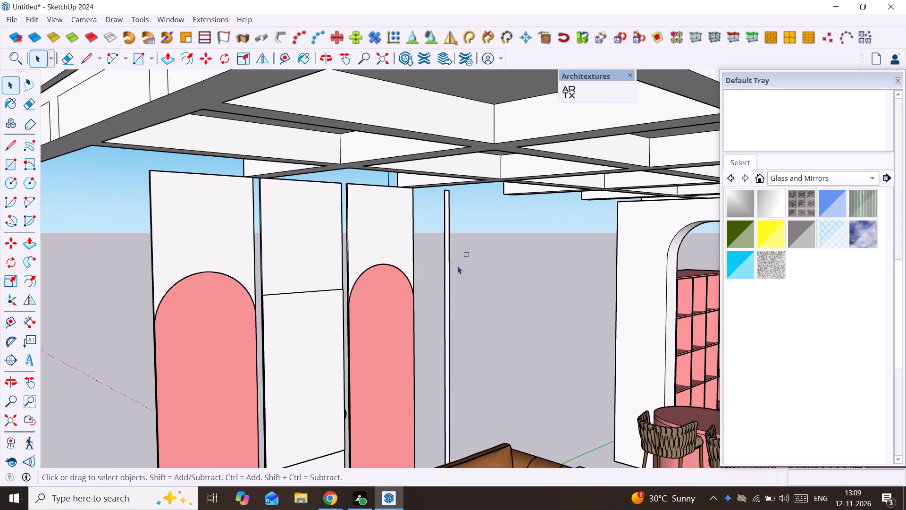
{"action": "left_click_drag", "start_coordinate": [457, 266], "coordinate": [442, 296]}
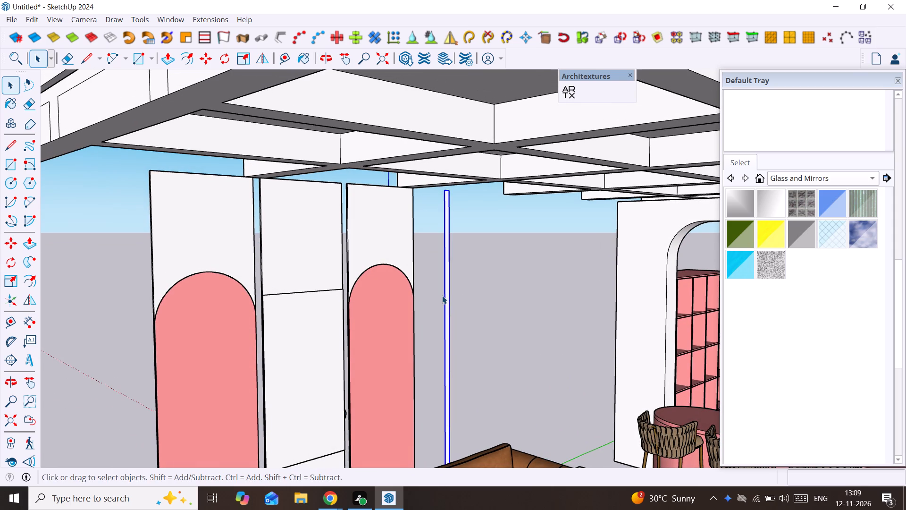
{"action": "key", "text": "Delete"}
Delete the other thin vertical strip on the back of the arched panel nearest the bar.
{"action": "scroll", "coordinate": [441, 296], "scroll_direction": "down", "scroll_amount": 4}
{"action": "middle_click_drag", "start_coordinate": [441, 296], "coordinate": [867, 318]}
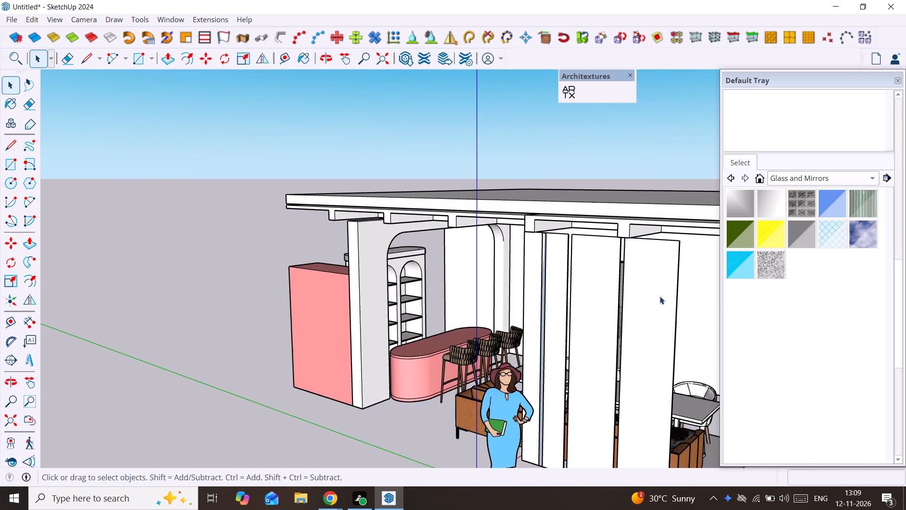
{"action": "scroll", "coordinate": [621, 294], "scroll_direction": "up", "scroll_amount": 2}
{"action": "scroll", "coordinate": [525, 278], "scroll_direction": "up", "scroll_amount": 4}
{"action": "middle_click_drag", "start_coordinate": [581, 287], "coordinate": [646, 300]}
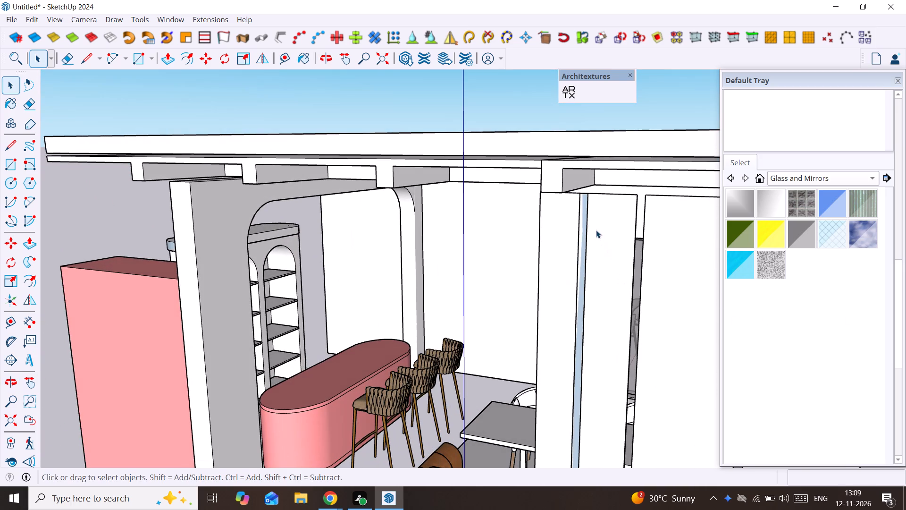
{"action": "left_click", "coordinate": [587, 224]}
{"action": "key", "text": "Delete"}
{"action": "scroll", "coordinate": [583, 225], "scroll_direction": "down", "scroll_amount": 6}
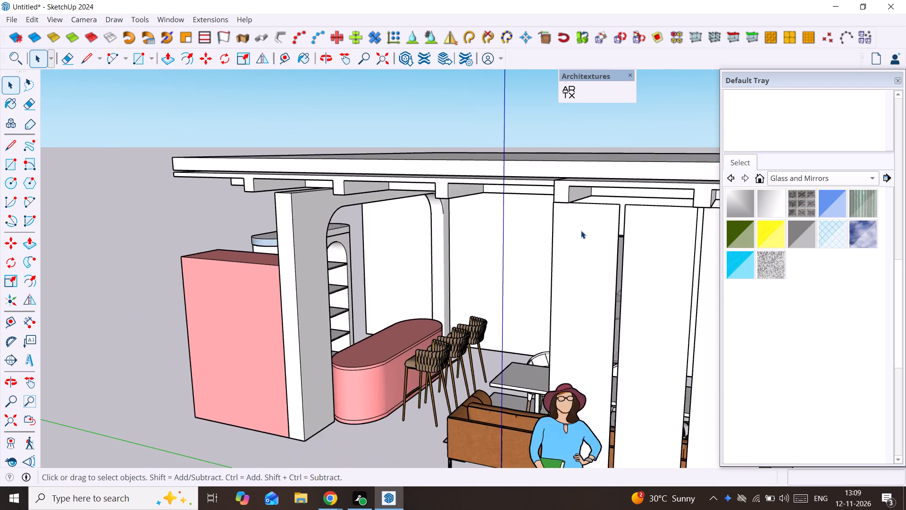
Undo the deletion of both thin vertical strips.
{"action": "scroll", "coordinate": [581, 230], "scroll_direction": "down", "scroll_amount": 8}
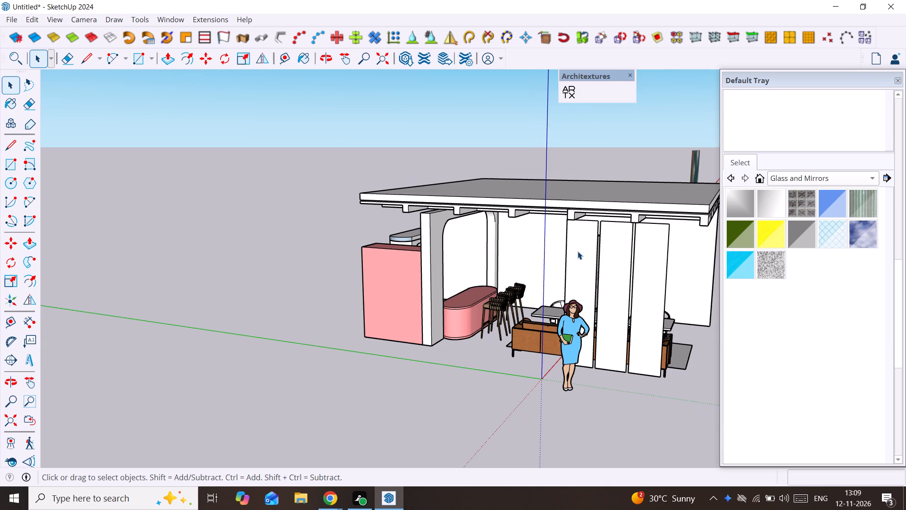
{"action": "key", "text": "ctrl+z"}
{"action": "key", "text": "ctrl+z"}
Move the free-standing strip about 3' 3 13/16" by its top corner into the gap between the bar-side arched panel and the rectangular panel.
{"action": "scroll", "coordinate": [550, 240], "scroll_direction": "up", "scroll_amount": 8}
{"action": "left_click", "coordinate": [545, 224]}
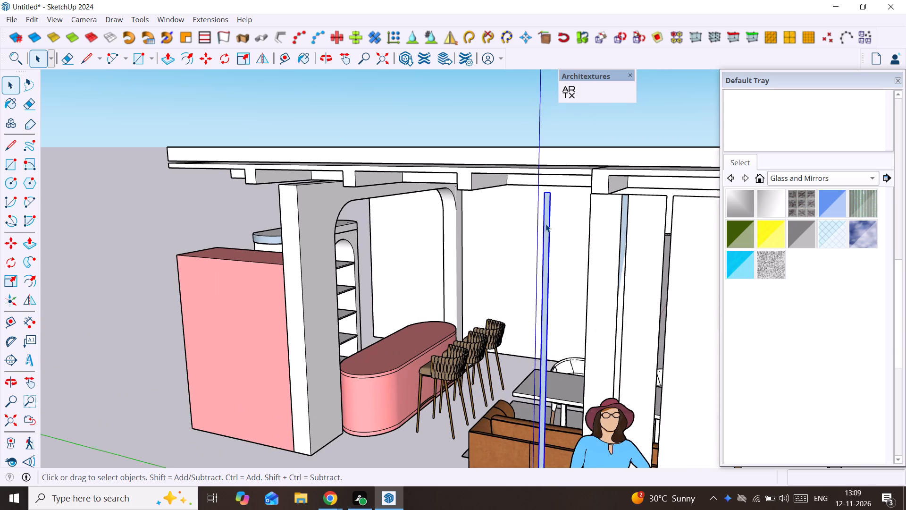
{"action": "key", "text": "m"}
{"action": "scroll", "coordinate": [542, 200], "scroll_direction": "up", "scroll_amount": 3}
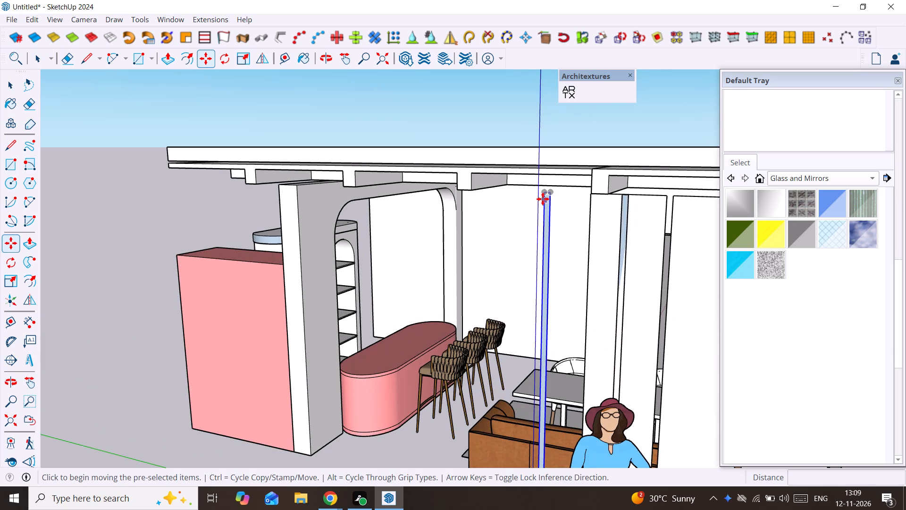
{"action": "scroll", "coordinate": [543, 199], "scroll_direction": "up", "scroll_amount": 5}
{"action": "scroll", "coordinate": [549, 184], "scroll_direction": "down", "scroll_amount": 3}
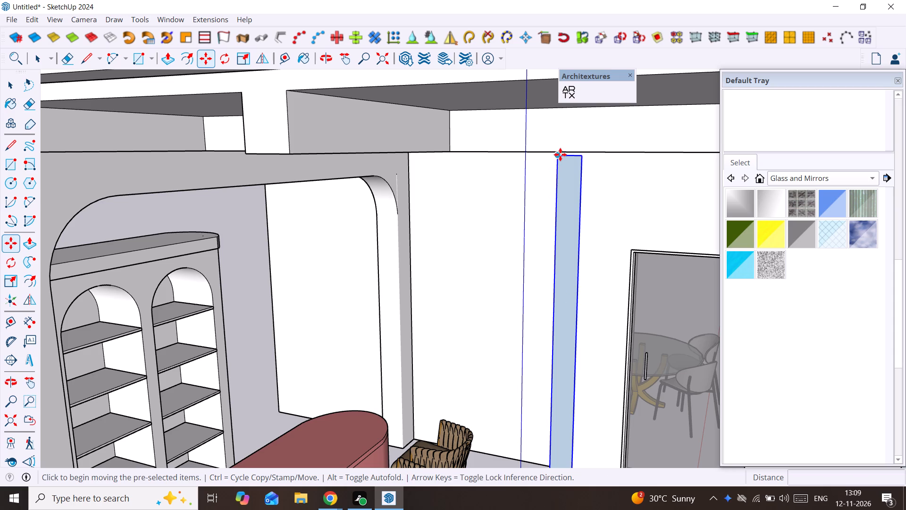
{"action": "left_click", "coordinate": [557, 154]}
{"action": "scroll", "coordinate": [627, 195], "scroll_direction": "down", "scroll_amount": 12}
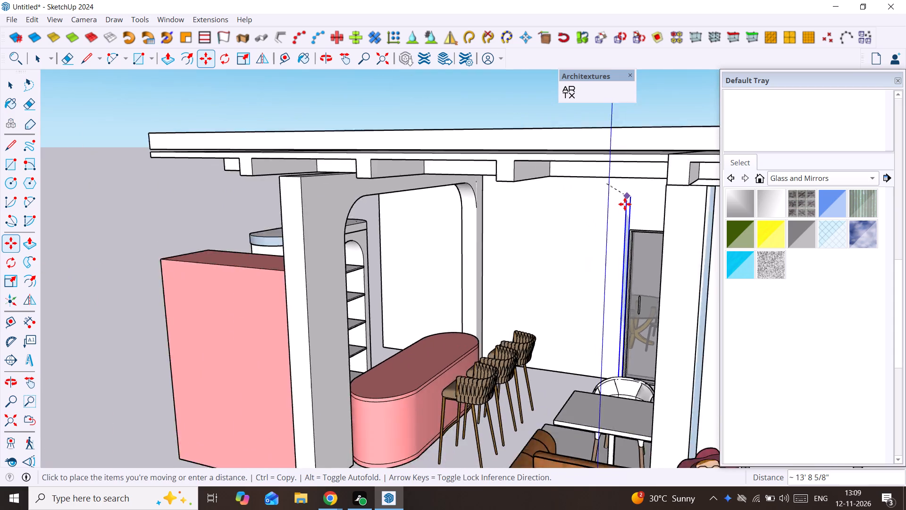
{"action": "scroll", "coordinate": [625, 204], "scroll_direction": "down", "scroll_amount": 1}
{"action": "middle_click_drag", "start_coordinate": [624, 206], "coordinate": [465, 207]}
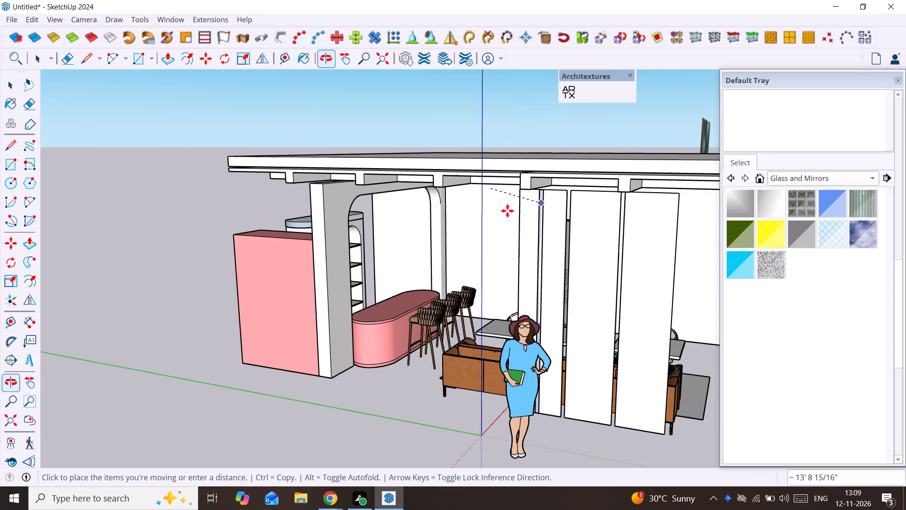
{"action": "scroll", "coordinate": [446, 199], "scroll_direction": "up", "scroll_amount": 11}
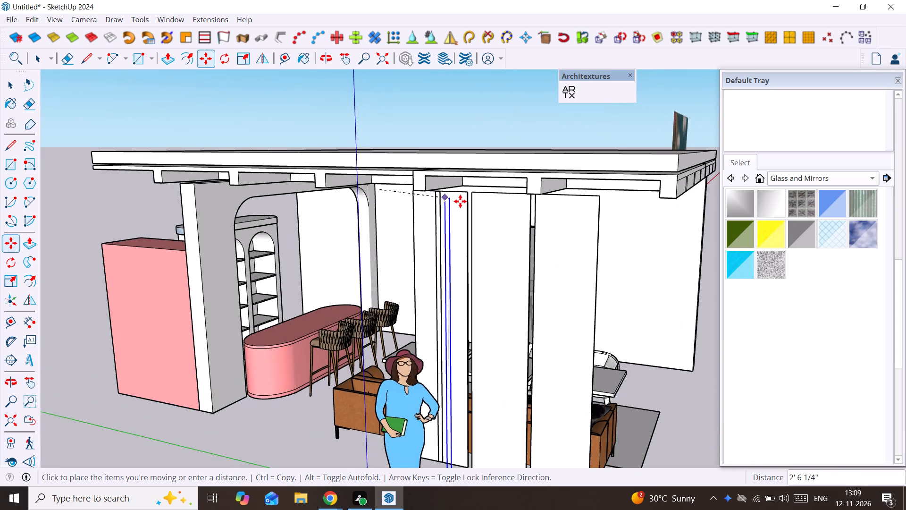
{"action": "scroll", "coordinate": [460, 201], "scroll_direction": "up", "scroll_amount": 13}
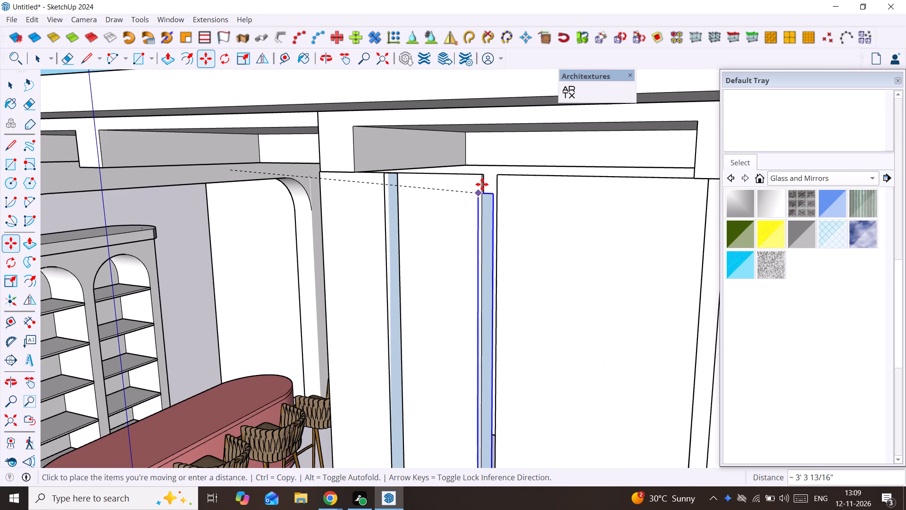
{"action": "scroll", "coordinate": [482, 184], "scroll_direction": "up", "scroll_amount": 15}
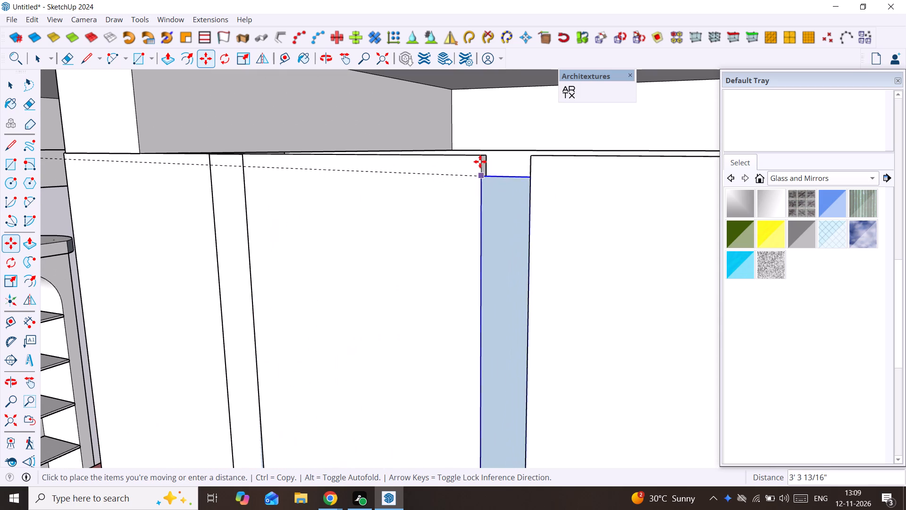
{"action": "left_click", "coordinate": [480, 160]}
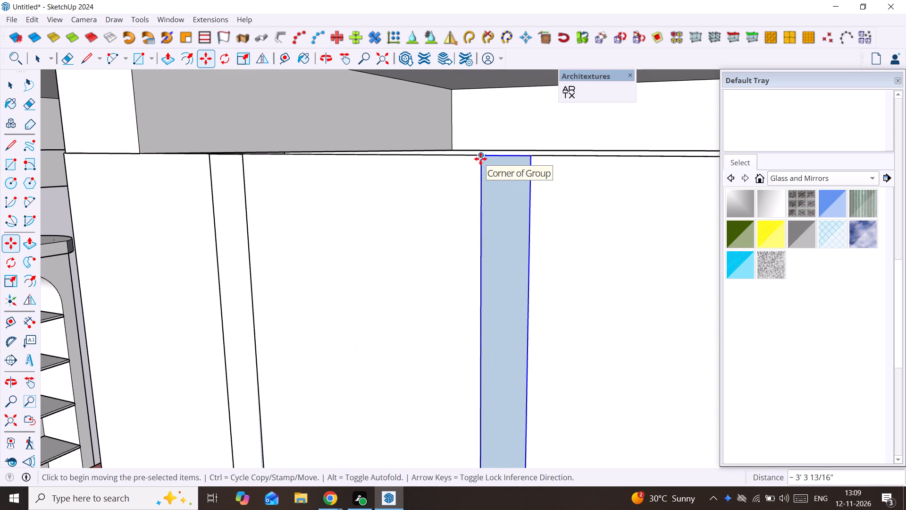
Copy the strip 2' 2" by its top corner into the gap between the rectangular panel and the other arched panel.
{"action": "left_click", "coordinate": [481, 156], "text": "ctrl"}
{"action": "scroll", "coordinate": [560, 190], "scroll_direction": "down", "scroll_amount": 4}
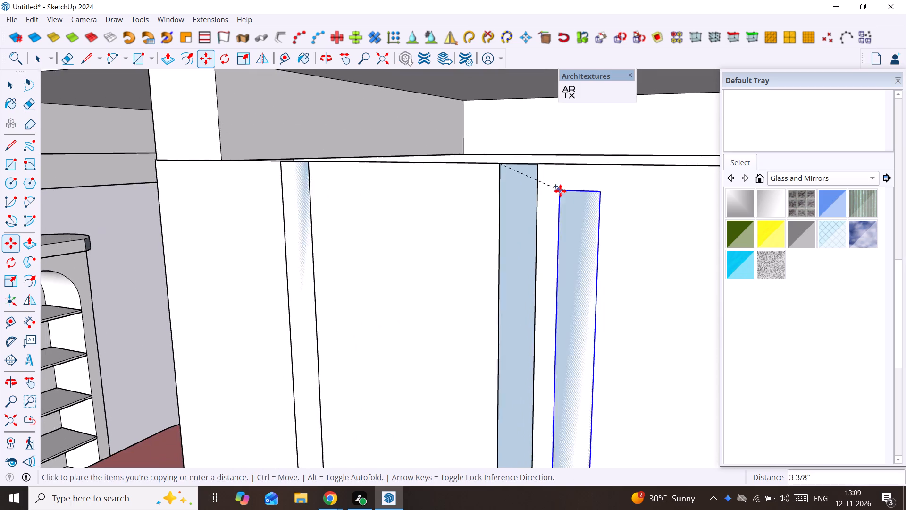
{"action": "scroll", "coordinate": [560, 191], "scroll_direction": "down", "scroll_amount": 5}
{"action": "middle_click_drag", "start_coordinate": [595, 191], "coordinate": [405, 184], "text": "shift"}
{"action": "scroll", "coordinate": [405, 184], "scroll_direction": "down", "scroll_amount": 5, "text": "shift"}
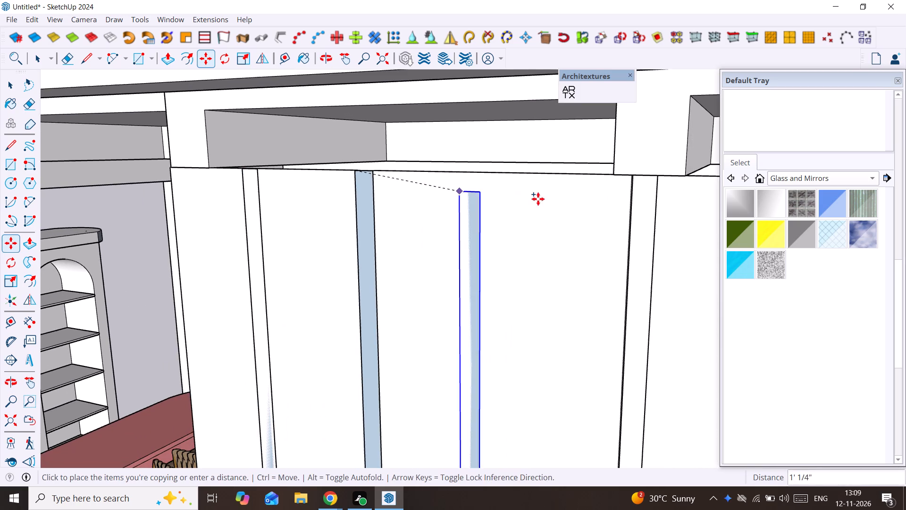
{"action": "scroll", "coordinate": [609, 206], "scroll_direction": "up", "scroll_amount": 2}
{"action": "middle_click_drag", "start_coordinate": [611, 206], "coordinate": [471, 206], "text": "shift"}
{"action": "middle_click_drag", "start_coordinate": [508, 205], "coordinate": [644, 213]}
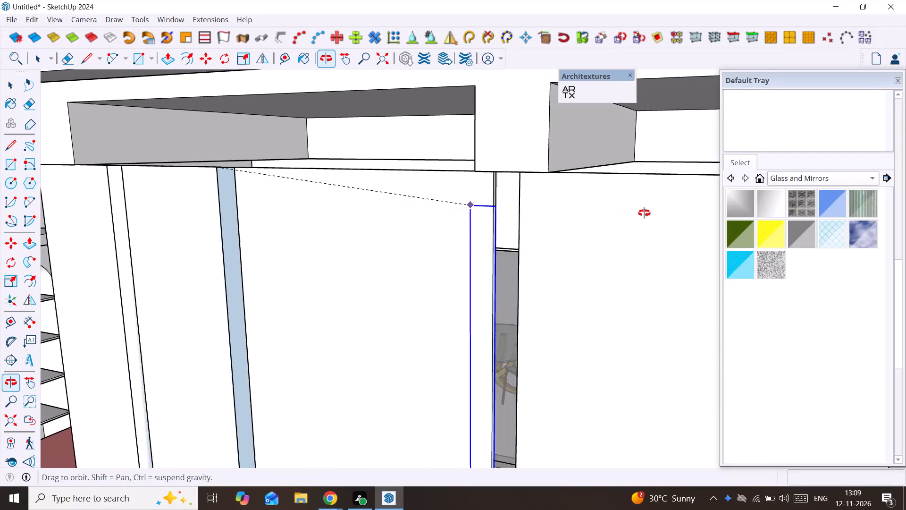
{"action": "middle_click_drag", "start_coordinate": [644, 213], "coordinate": [706, 214]}
{"action": "scroll", "coordinate": [545, 186], "scroll_direction": "up", "scroll_amount": 4}
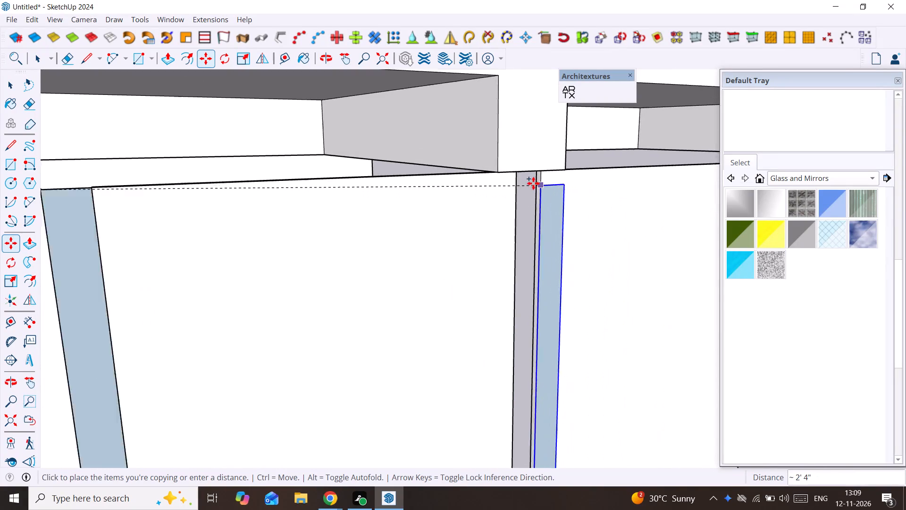
{"action": "scroll", "coordinate": [533, 183], "scroll_direction": "up", "scroll_amount": 4}
{"action": "scroll", "coordinate": [520, 177], "scroll_direction": "down", "scroll_amount": 4}
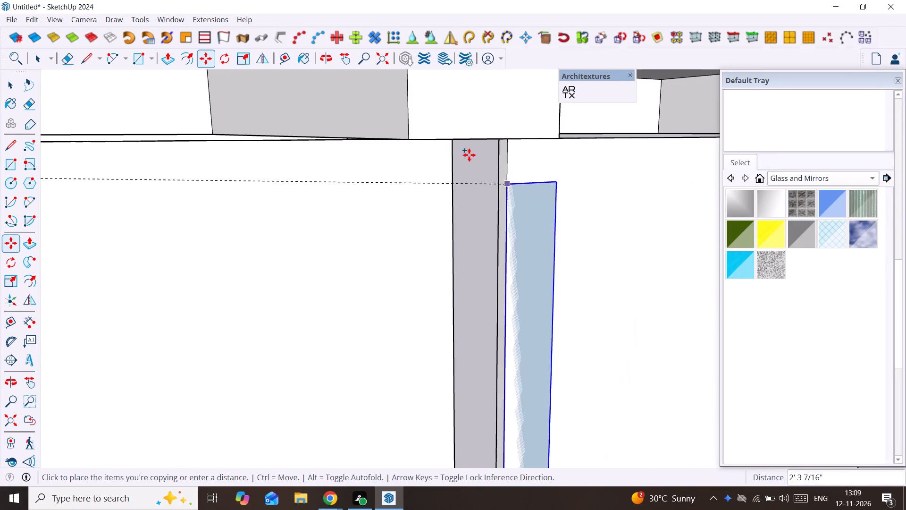
{"action": "left_click", "coordinate": [452, 140]}
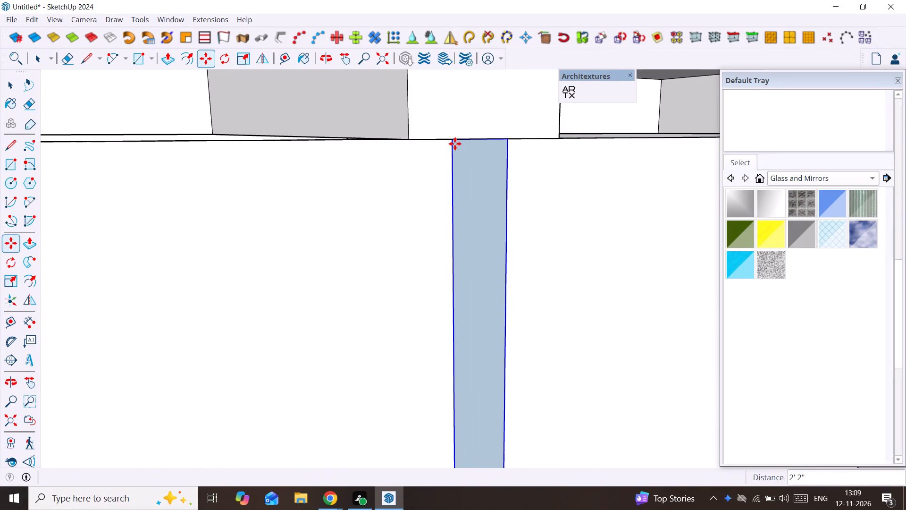
Delete the thin vertical strip remaining on the back of the arched panel nearest the bar.
{"action": "scroll", "coordinate": [517, 266], "scroll_direction": "down", "scroll_amount": 16}
{"action": "scroll", "coordinate": [548, 261], "scroll_direction": "down", "scroll_amount": 5}
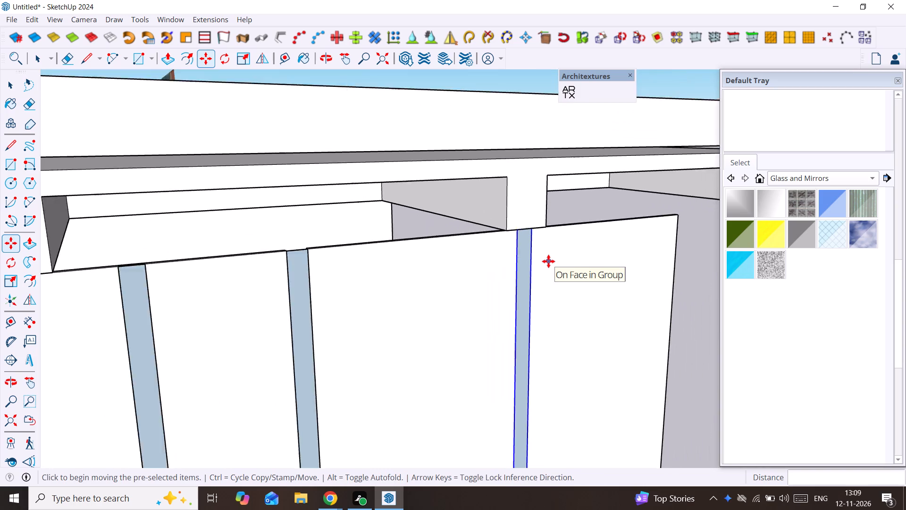
{"action": "key", "text": "space"}
{"action": "left_click", "coordinate": [222, 292]}
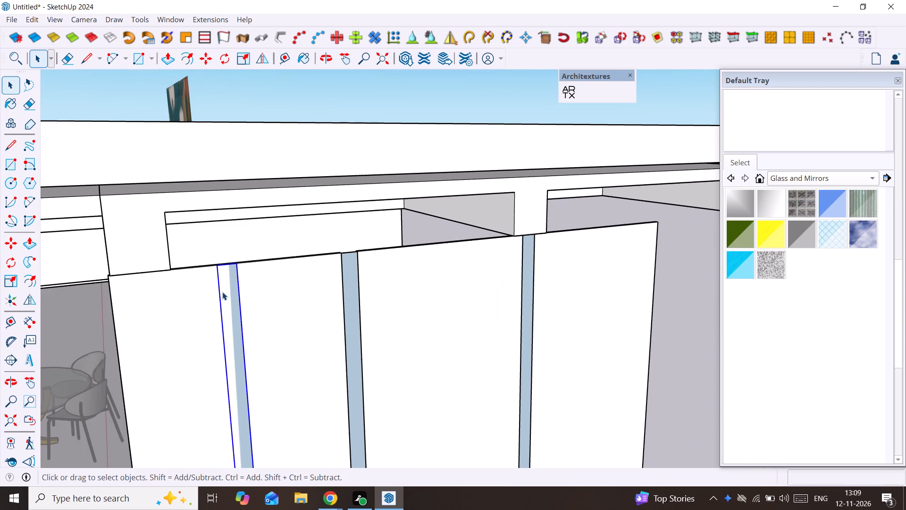
{"action": "key", "text": "Delete"}
Group the two arched panels, the rectangular panel and the two strips between them into one group.
{"action": "left_click", "coordinate": [249, 289]}
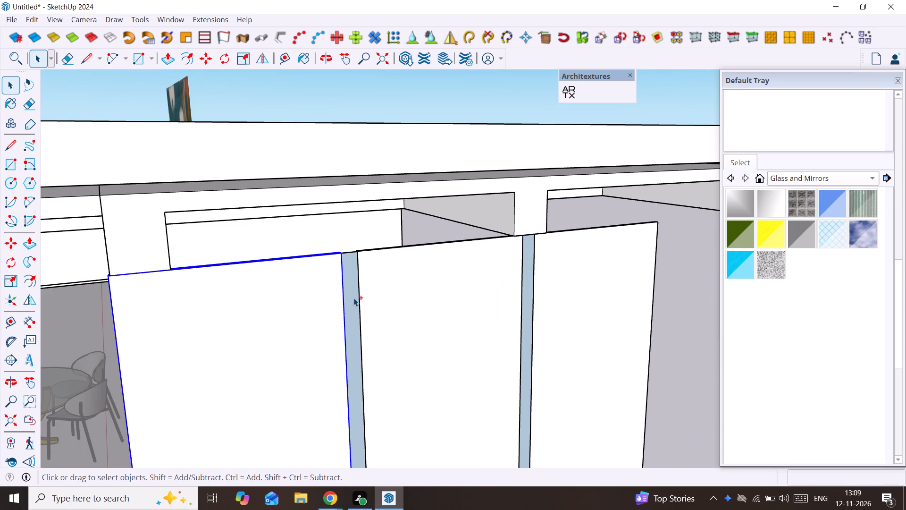
{"action": "left_click", "coordinate": [353, 298], "text": "ctrl"}
{"action": "left_click", "coordinate": [414, 296], "text": "ctrl"}
{"action": "left_click", "coordinate": [535, 293], "text": "ctrl"}
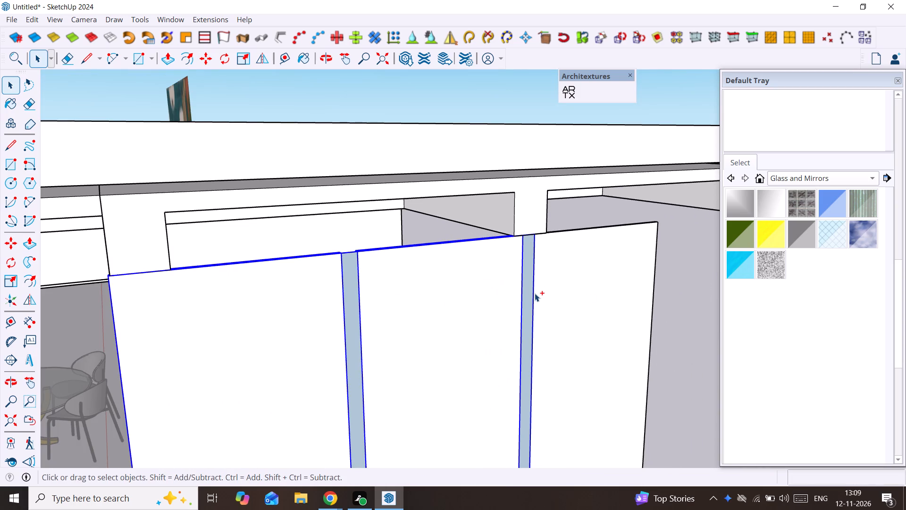
{"action": "left_click", "coordinate": [529, 293], "text": "ctrl"}
{"action": "left_click", "coordinate": [567, 291], "text": "ctrl"}
{"action": "middle_click_drag", "start_coordinate": [586, 292], "coordinate": [466, 294]}
{"action": "right_click", "coordinate": [466, 294]}
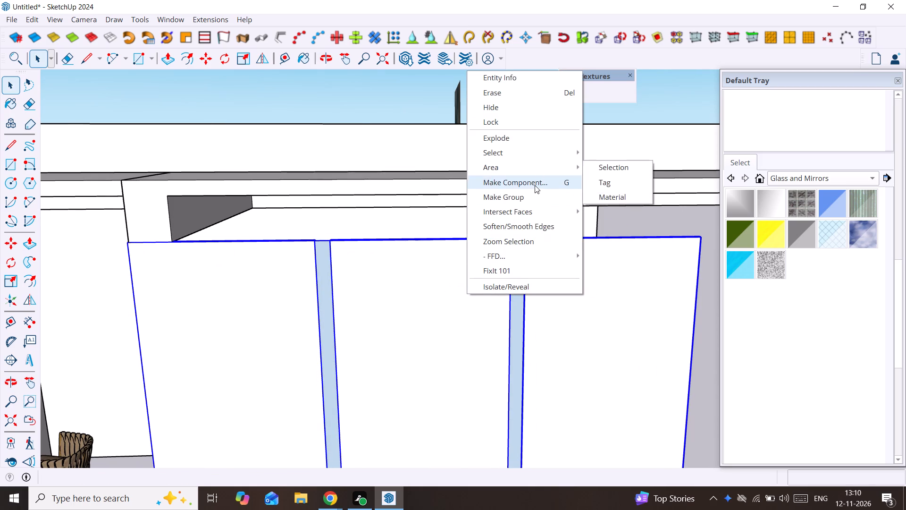
{"action": "left_click", "coordinate": [533, 194]}
Inside the new group, push/pull the strip farther from the bar about 1/2" to sit flush with the rectangular panel's face.
{"action": "double_click", "coordinate": [619, 323]}
{"action": "middle_click_drag", "start_coordinate": [628, 310], "coordinate": [183, 238]}
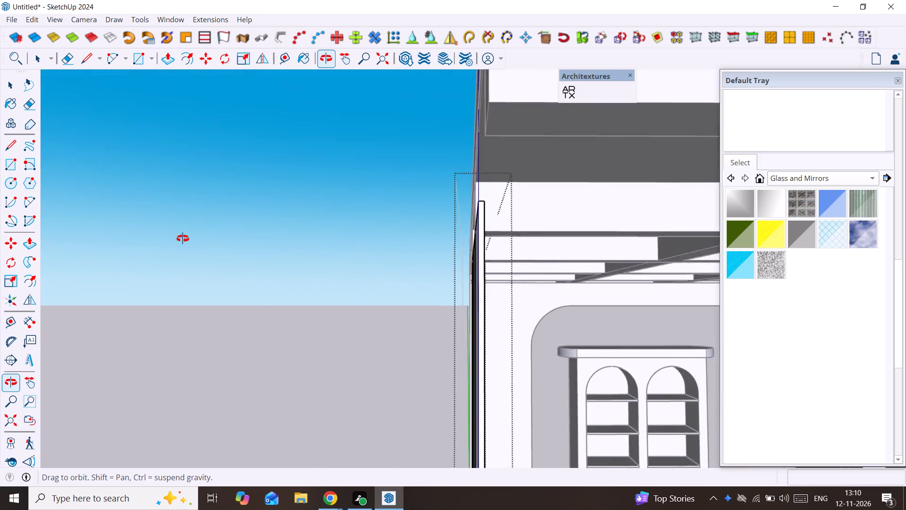
{"action": "middle_click_drag", "start_coordinate": [183, 238], "coordinate": [25, 246]}
{"action": "left_click", "coordinate": [444, 266]}
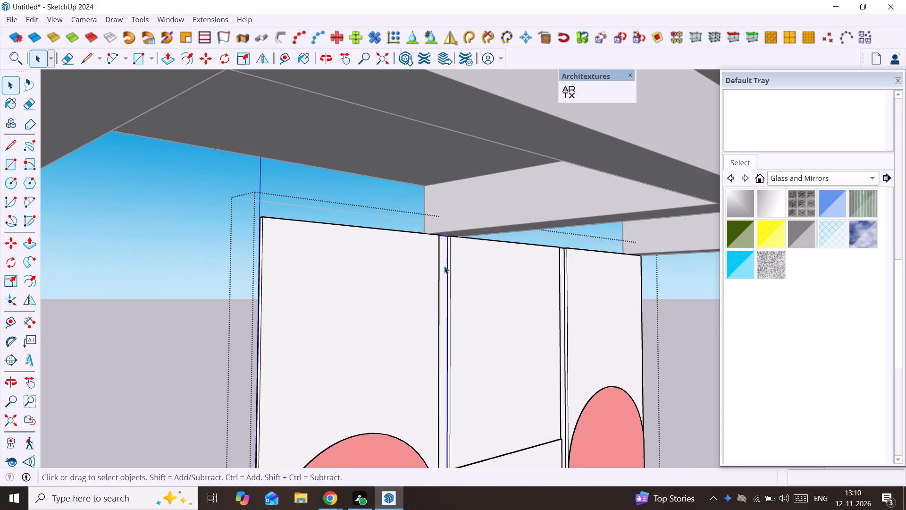
{"action": "double_click", "coordinate": [444, 266]}
{"action": "left_click", "coordinate": [445, 265]}
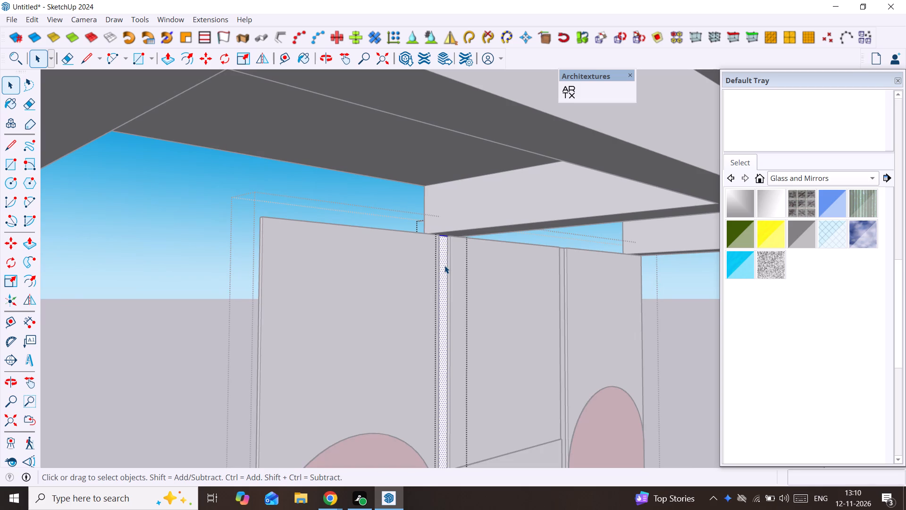
{"action": "key", "text": "p"}
{"action": "left_click", "coordinate": [445, 265]}
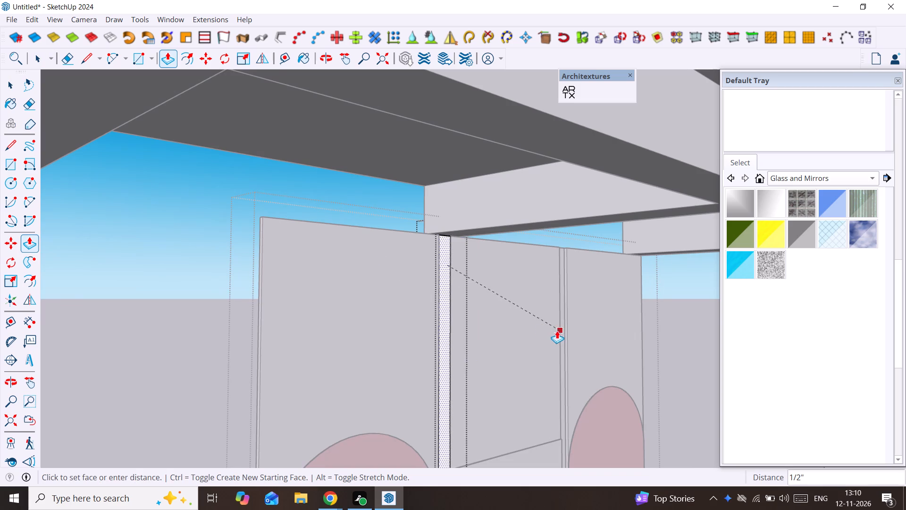
{"action": "scroll", "coordinate": [493, 305], "scroll_direction": "down", "scroll_amount": 4}
{"action": "middle_click_drag", "start_coordinate": [493, 305], "coordinate": [570, 299]}
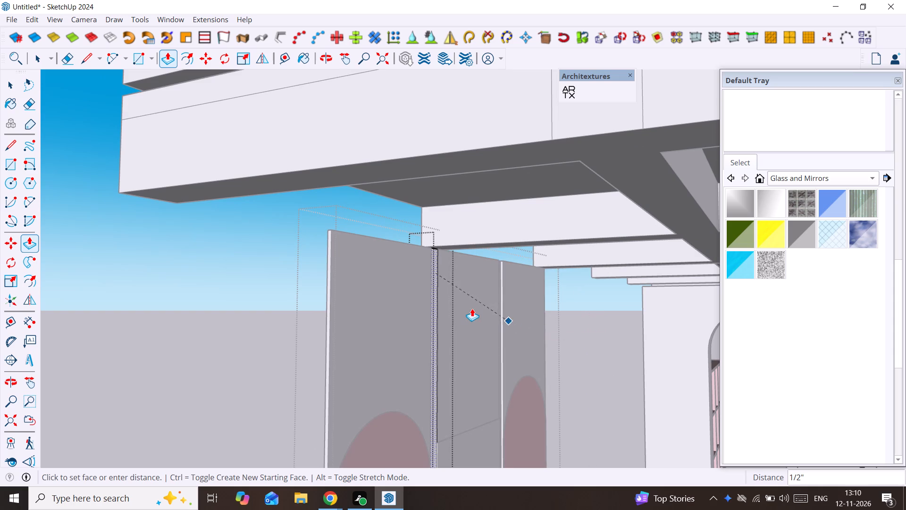
{"action": "left_click", "coordinate": [467, 302]}
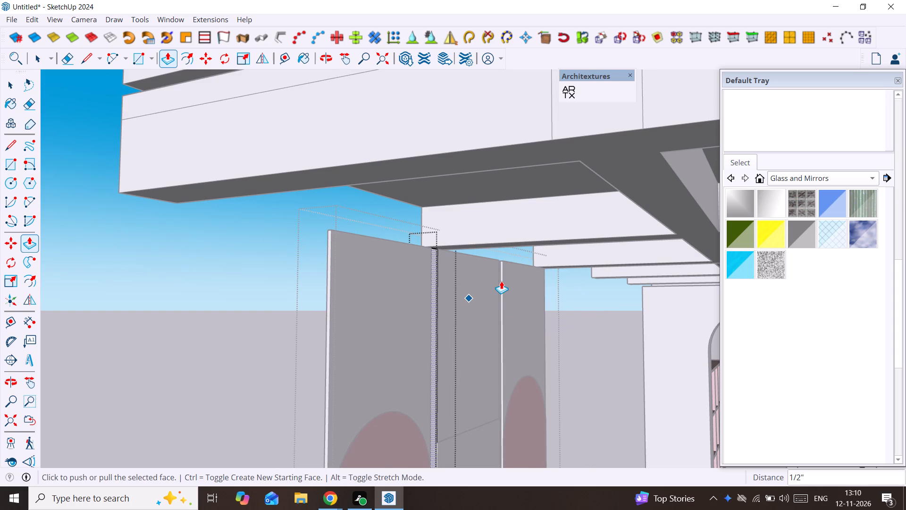
{"action": "key", "text": "space"}
Extrude the room-side face of the strip farther from the bar by a further 0.6".
{"action": "scroll", "coordinate": [456, 278], "scroll_direction": "up", "scroll_amount": 3}
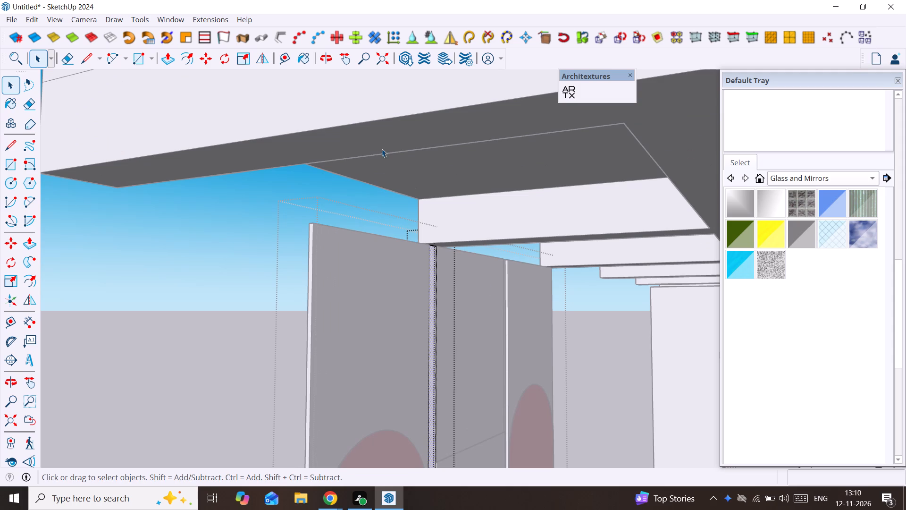
{"action": "scroll", "coordinate": [472, 290], "scroll_direction": "up", "scroll_amount": 4}
{"action": "scroll", "coordinate": [409, 292], "scroll_direction": "up", "scroll_amount": 4}
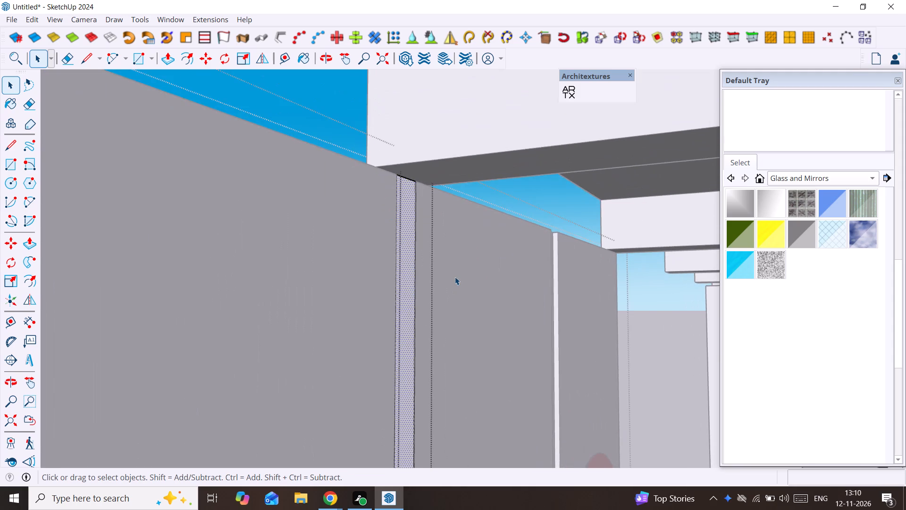
{"action": "scroll", "coordinate": [459, 276], "scroll_direction": "down", "scroll_amount": 4}
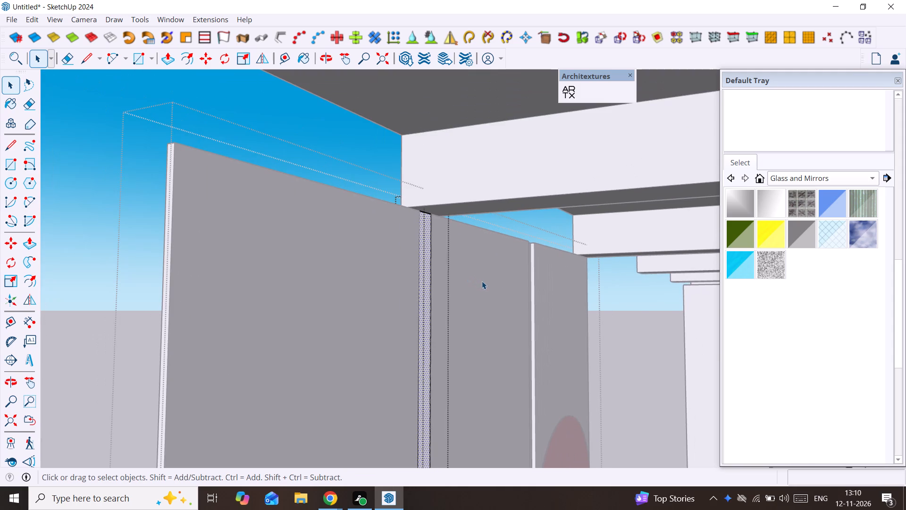
{"action": "key", "text": "p"}
{"action": "left_click", "coordinate": [430, 268]}
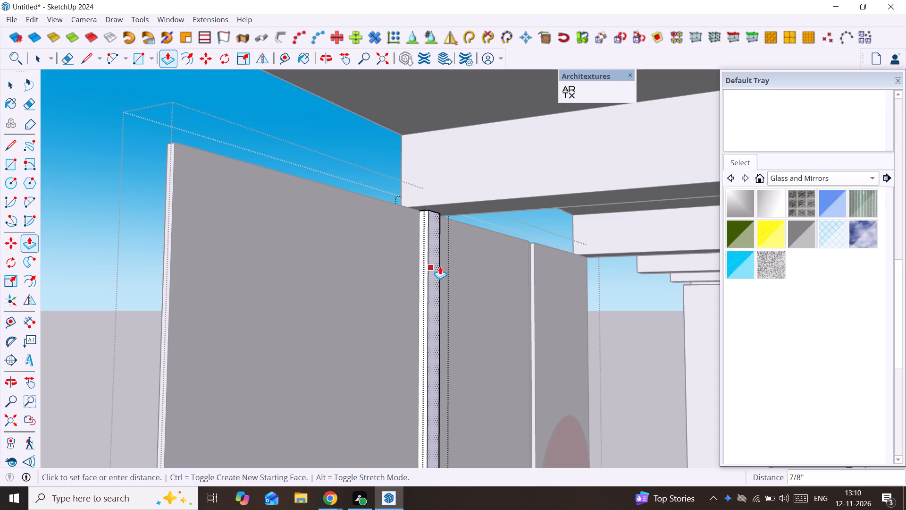
{"action": "type", "text": ".6\""}
{"action": "key", "text": "Return"}
{"action": "key", "text": "space"}
{"action": "left_click_drag", "start_coordinate": [512, 273], "coordinate": [517, 272]}
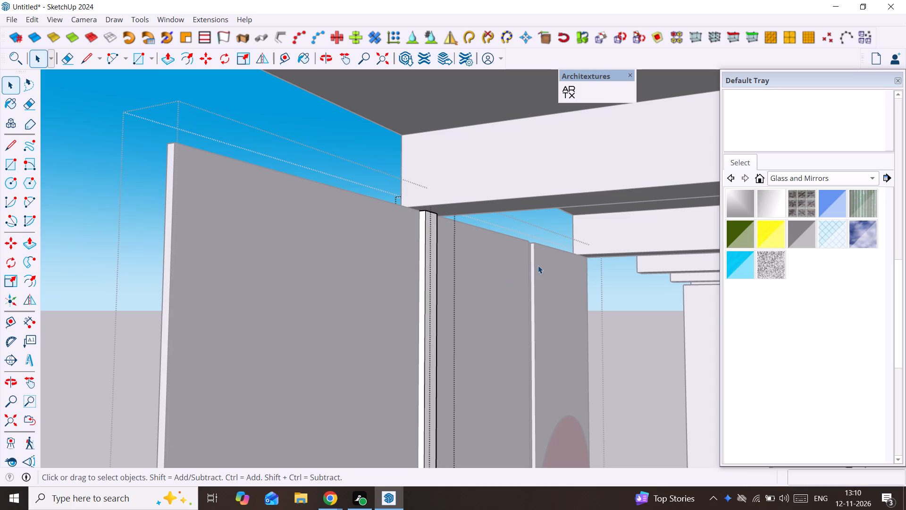
Push/pull the room-side face of the bar-side strip flush with the adjacent panel's face.
{"action": "scroll", "coordinate": [537, 268], "scroll_direction": "up", "scroll_amount": 3}
{"action": "middle_click_drag", "start_coordinate": [537, 268], "coordinate": [492, 272]}
{"action": "left_click", "coordinate": [492, 272]}
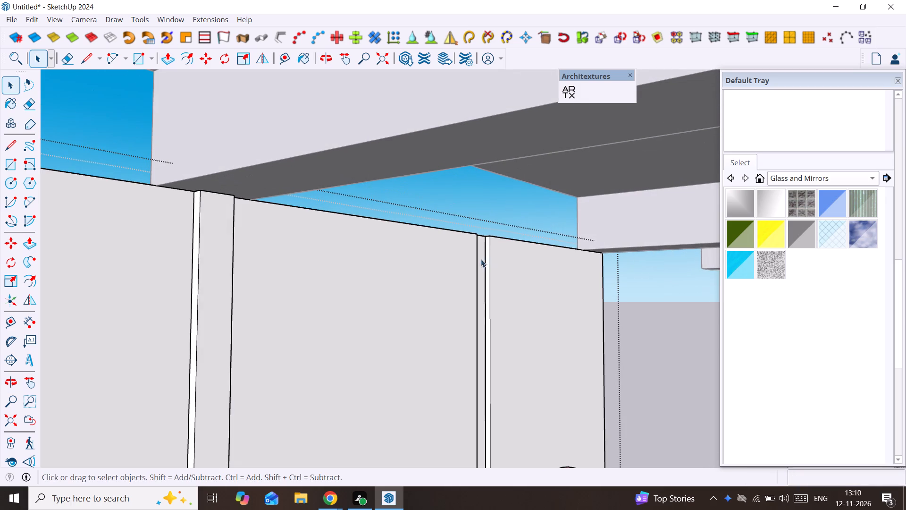
{"action": "left_click", "coordinate": [480, 264]}
{"action": "double_click", "coordinate": [485, 263]}
{"action": "scroll", "coordinate": [482, 263], "scroll_direction": "up", "scroll_amount": 4}
{"action": "left_click", "coordinate": [482, 263]}
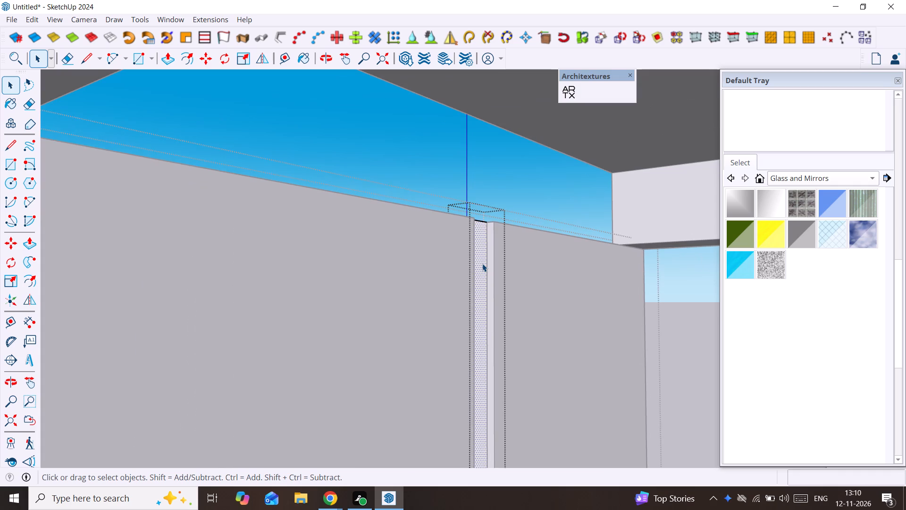
{"action": "key", "text": "p"}
{"action": "left_click", "coordinate": [482, 263]}
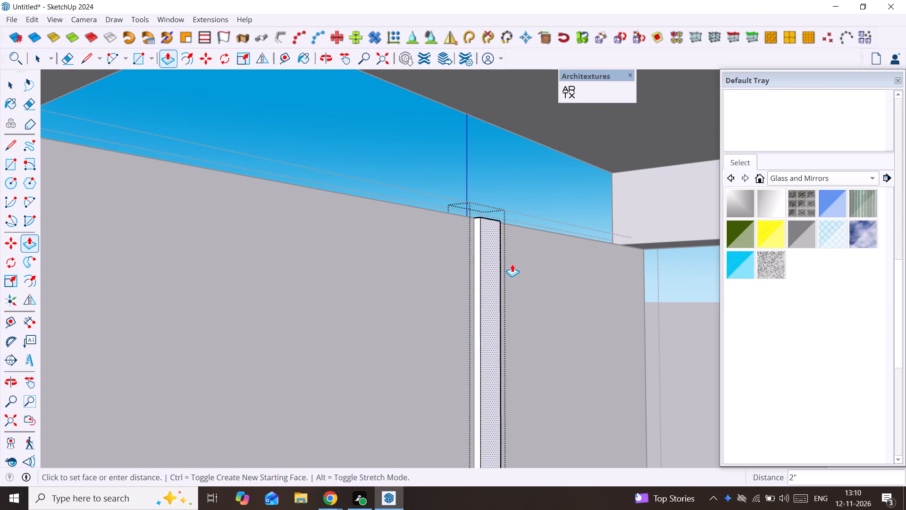
{"action": "left_click", "coordinate": [431, 256]}
{"action": "key", "text": "space"}
Extrude the room-side face of the bar-side strip by a further 0.6".
{"action": "left_click", "coordinate": [483, 263]}
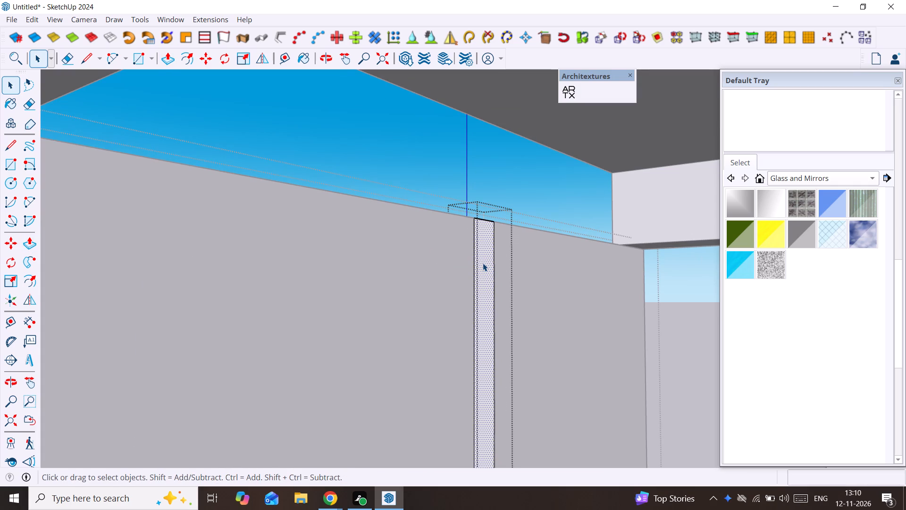
{"action": "key", "text": "p"}
{"action": "left_click", "coordinate": [483, 263]}
{"action": "type", "text": ".6\""}
{"action": "key", "text": "Return"}
{"action": "key", "text": "space"}
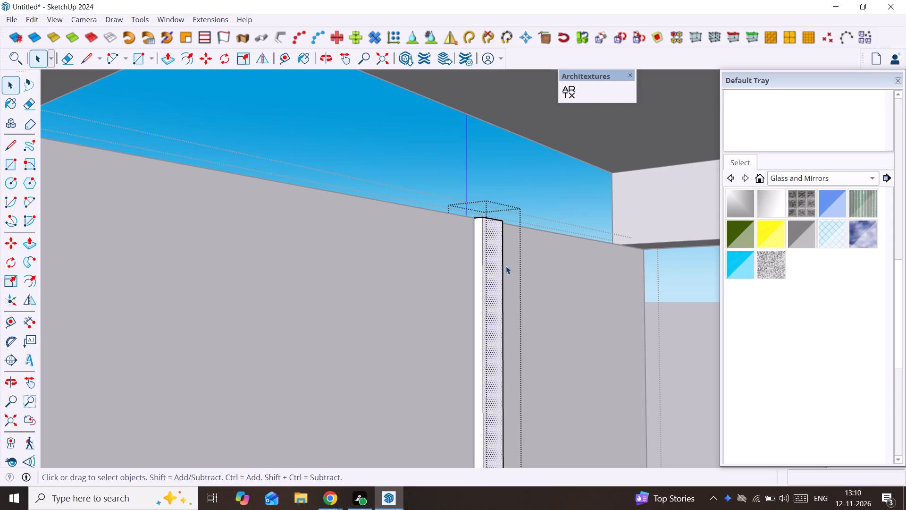
{"action": "left_click", "coordinate": [446, 170]}
Unhide the last hidden room walls and floor, and close the panel group.
{"action": "scroll", "coordinate": [638, 308], "scroll_direction": "down", "scroll_amount": 2}
{"action": "middle_click_drag", "start_coordinate": [677, 322], "coordinate": [807, 312]}
{"action": "scroll", "coordinate": [807, 312], "scroll_direction": "down", "scroll_amount": 4}
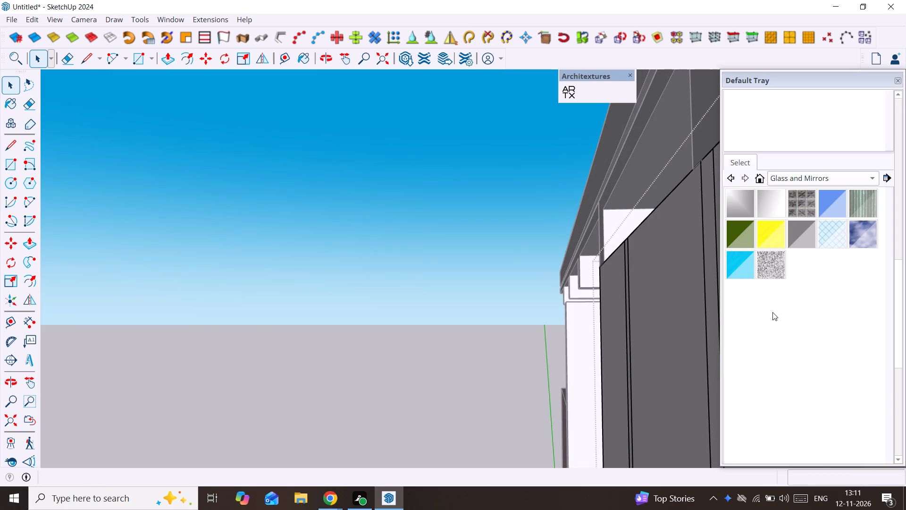
{"action": "scroll", "coordinate": [772, 312], "scroll_direction": "down", "scroll_amount": 20}
{"action": "scroll", "coordinate": [772, 312], "scroll_direction": "down", "scroll_amount": 5}
{"action": "scroll", "coordinate": [612, 284], "scroll_direction": "down", "scroll_amount": 5}
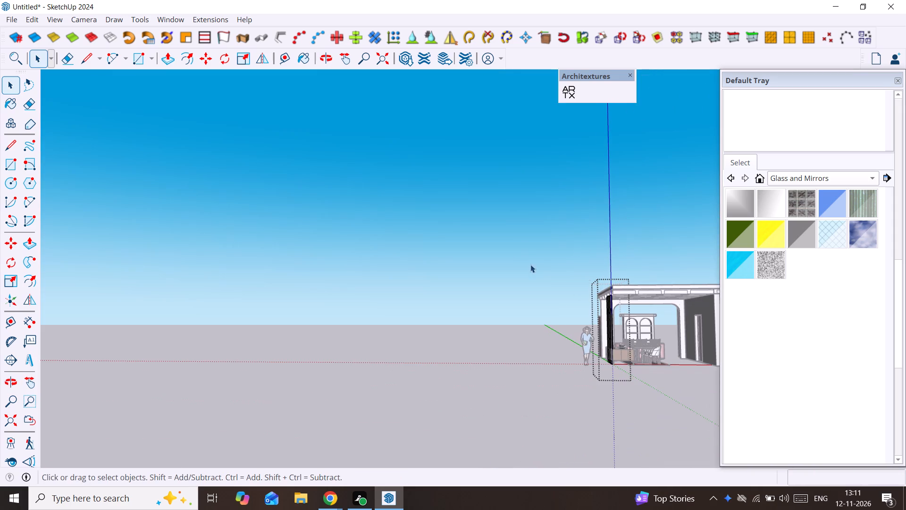
{"action": "left_click", "coordinate": [25, 18]}
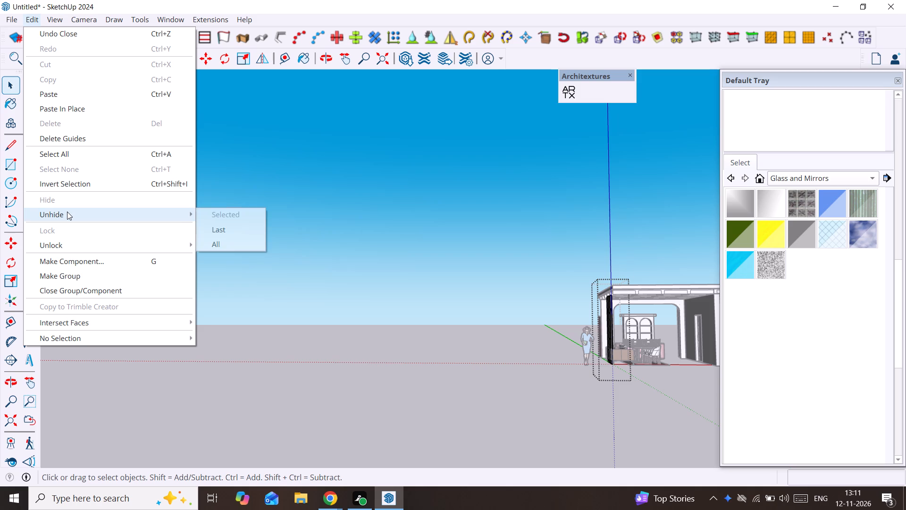
{"action": "left_click", "coordinate": [67, 212]}
{"action": "left_click", "coordinate": [215, 227]}
{"action": "key", "text": "space"}
{"action": "left_click", "coordinate": [283, 255]}
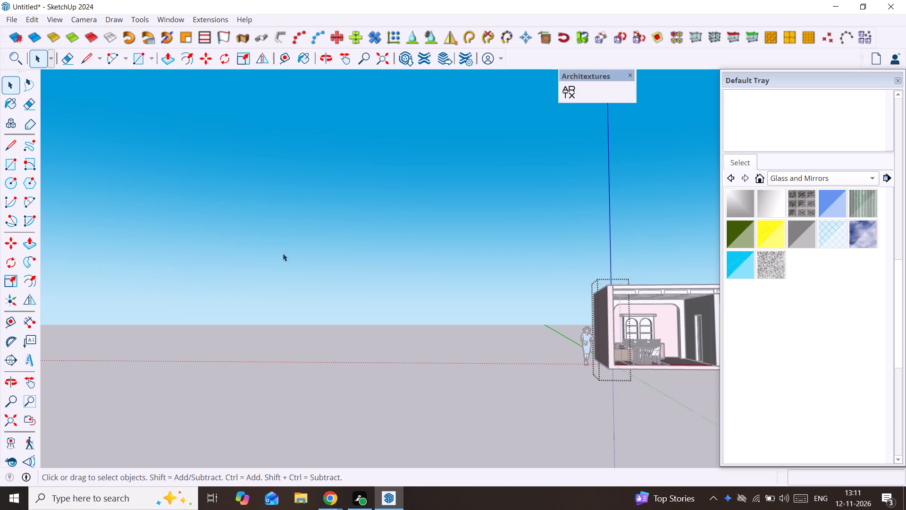
Examine the whole restaurant model from the open front, then the arched and rectangular panels behind the sofa.
{"action": "scroll", "coordinate": [283, 251], "scroll_direction": "down", "scroll_amount": 12}
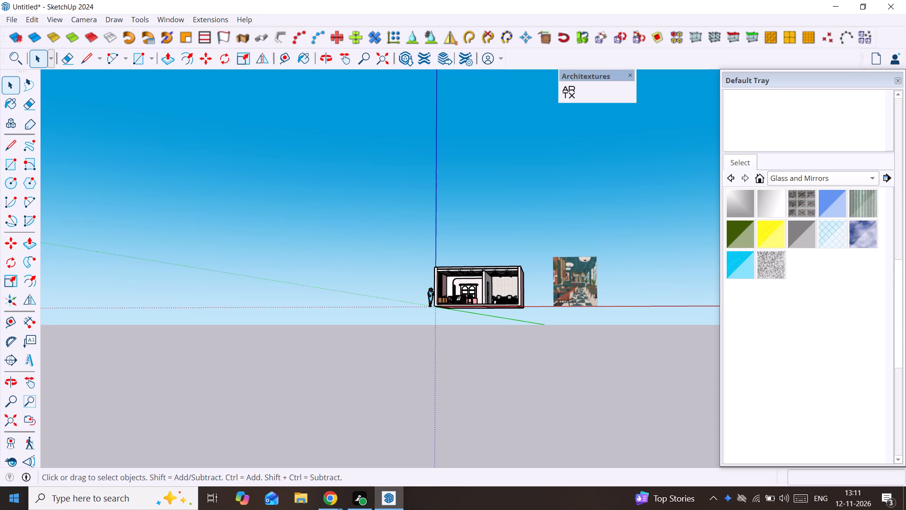
{"action": "scroll", "coordinate": [569, 290], "scroll_direction": "up", "scroll_amount": 1}
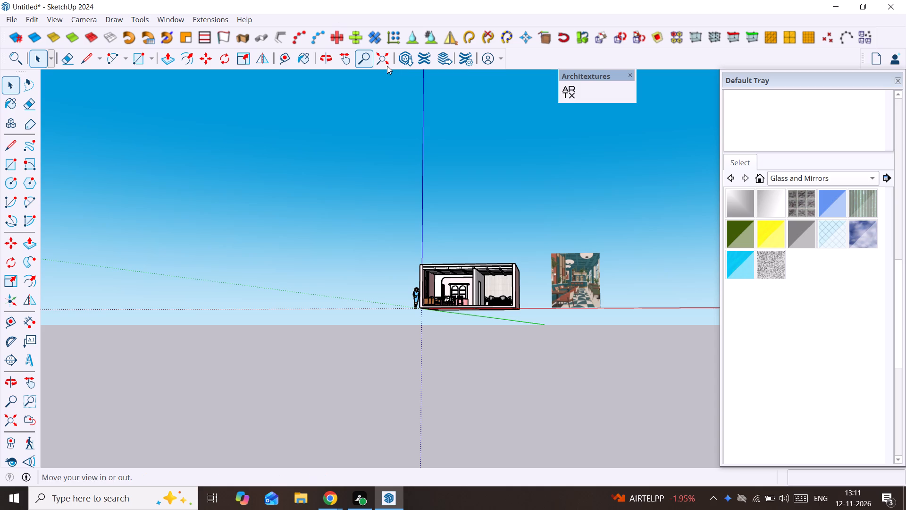
{"action": "scroll", "coordinate": [477, 298], "scroll_direction": "up", "scroll_amount": 7}
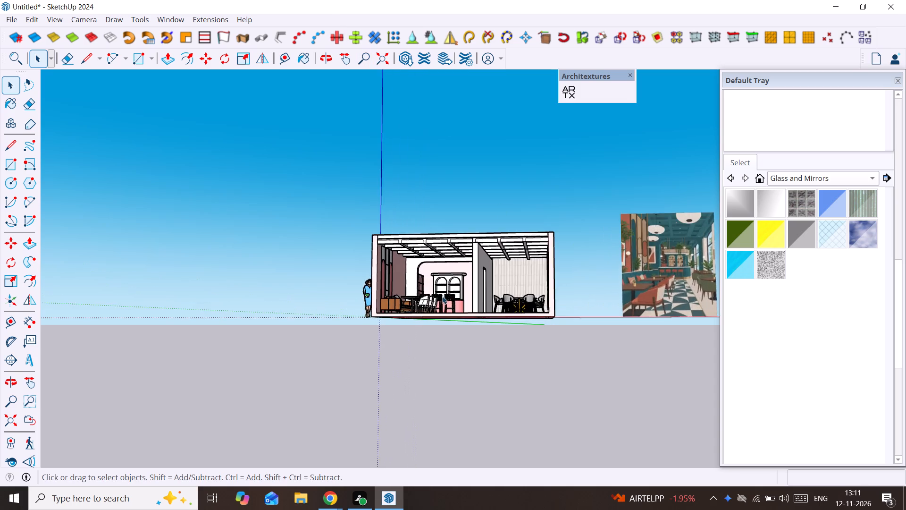
{"action": "scroll", "coordinate": [429, 297], "scroll_direction": "up", "scroll_amount": 1}
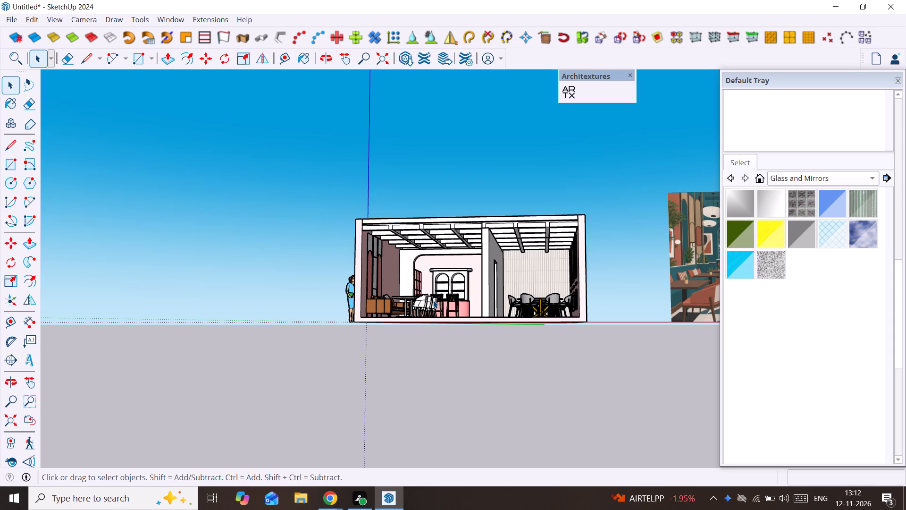
{"action": "middle_click_drag", "start_coordinate": [430, 317], "coordinate": [528, 391]}
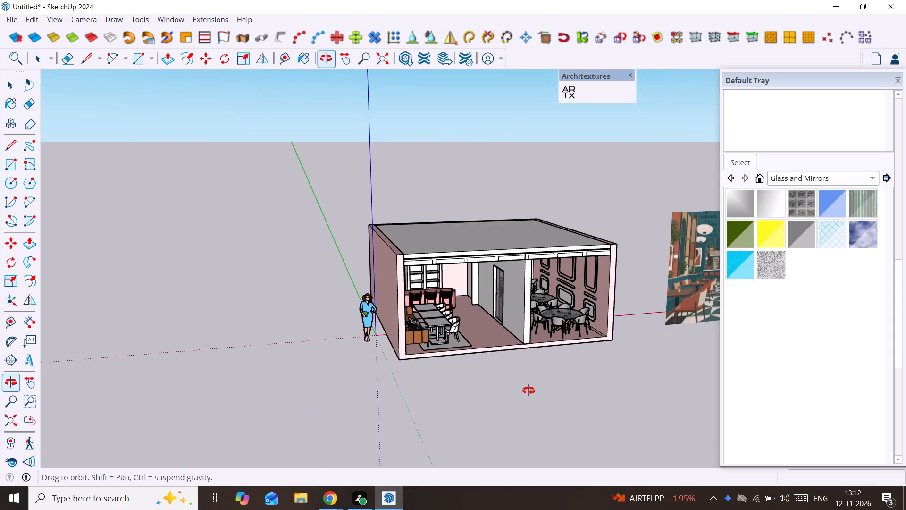
{"action": "middle_click_drag", "start_coordinate": [528, 391], "coordinate": [606, 366]}
{"action": "middle_click_drag", "start_coordinate": [591, 349], "coordinate": [516, 343]}
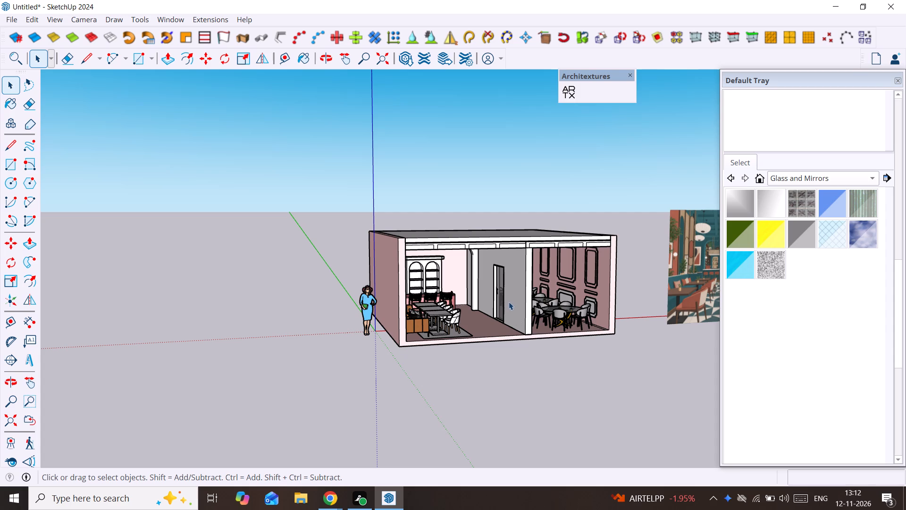
{"action": "scroll", "coordinate": [494, 298], "scroll_direction": "up", "scroll_amount": 2}
{"action": "middle_click_drag", "start_coordinate": [471, 295], "coordinate": [409, 282]}
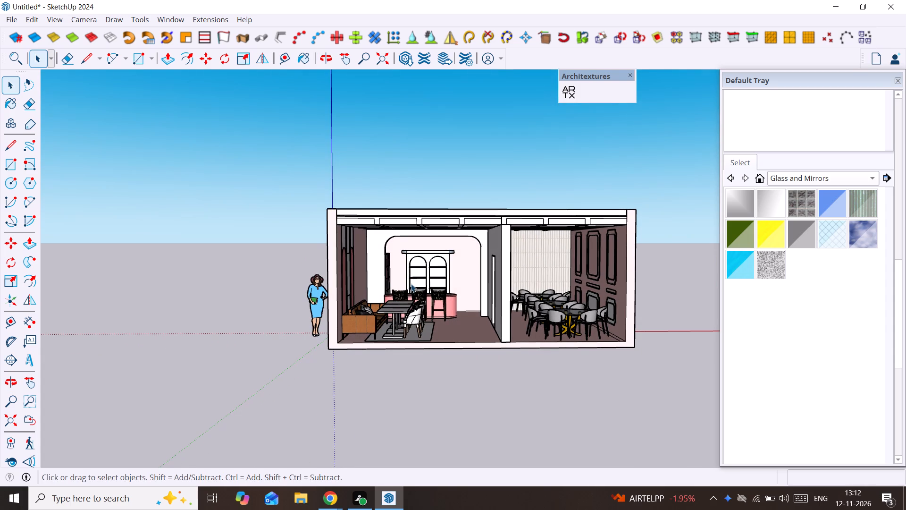
{"action": "scroll", "coordinate": [415, 291], "scroll_direction": "up", "scroll_amount": 1}
{"action": "middle_click_drag", "start_coordinate": [413, 292], "coordinate": [294, 315]}
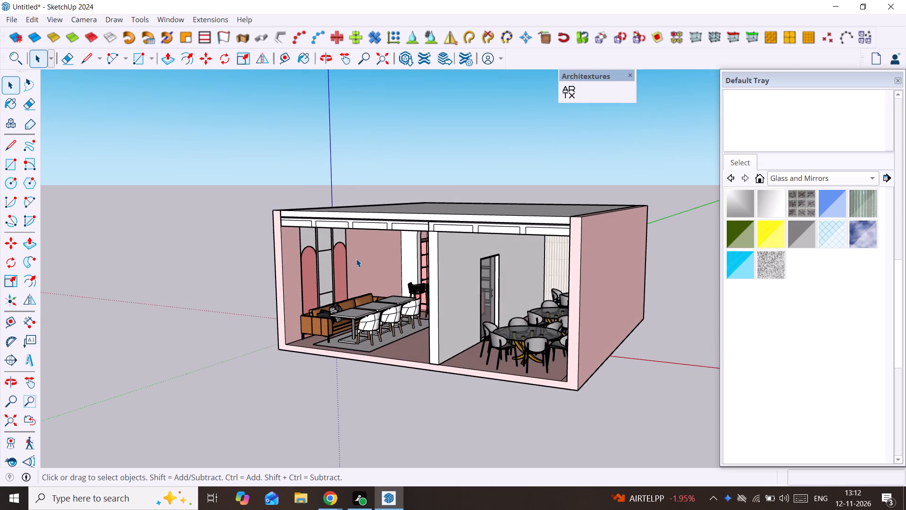
{"action": "scroll", "coordinate": [336, 277], "scroll_direction": "up", "scroll_amount": 3}
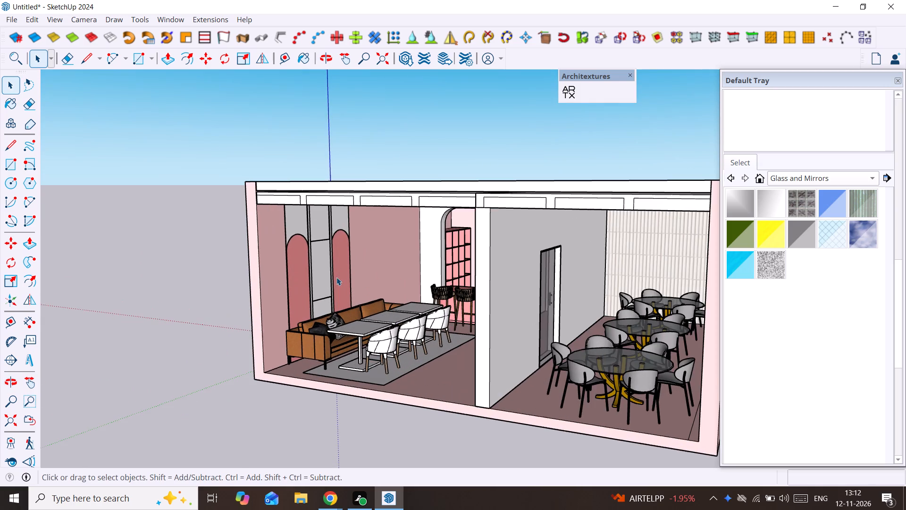
{"action": "scroll", "coordinate": [340, 329], "scroll_direction": "up", "scroll_amount": 3}
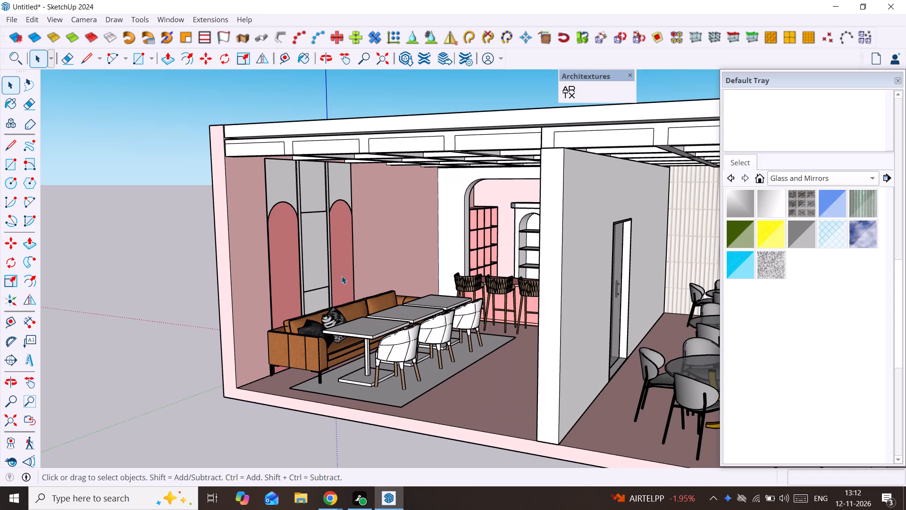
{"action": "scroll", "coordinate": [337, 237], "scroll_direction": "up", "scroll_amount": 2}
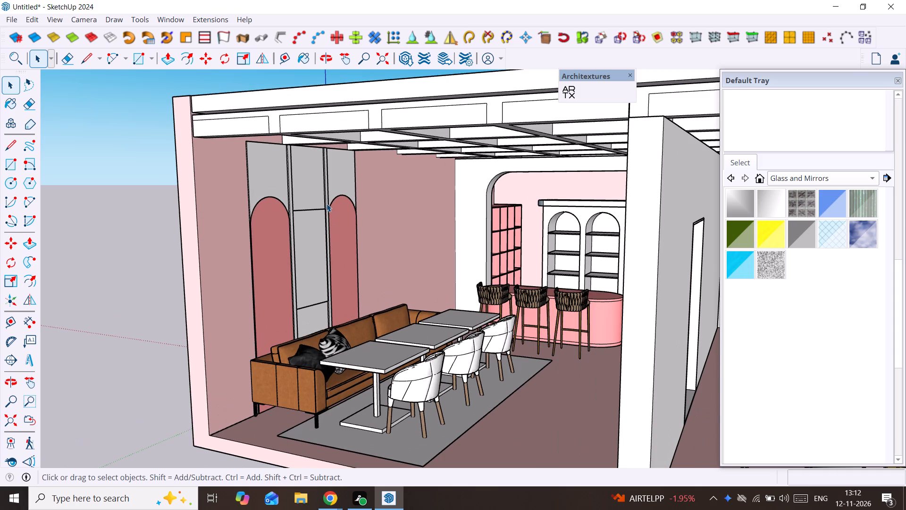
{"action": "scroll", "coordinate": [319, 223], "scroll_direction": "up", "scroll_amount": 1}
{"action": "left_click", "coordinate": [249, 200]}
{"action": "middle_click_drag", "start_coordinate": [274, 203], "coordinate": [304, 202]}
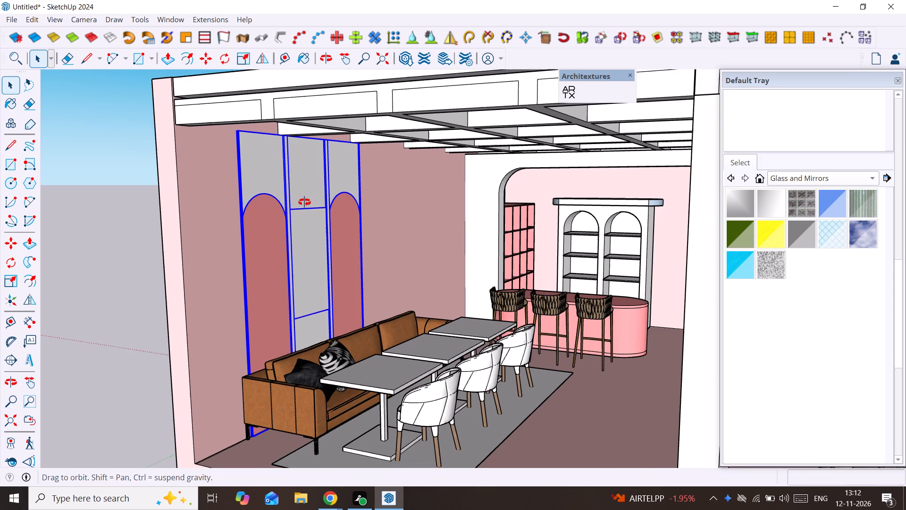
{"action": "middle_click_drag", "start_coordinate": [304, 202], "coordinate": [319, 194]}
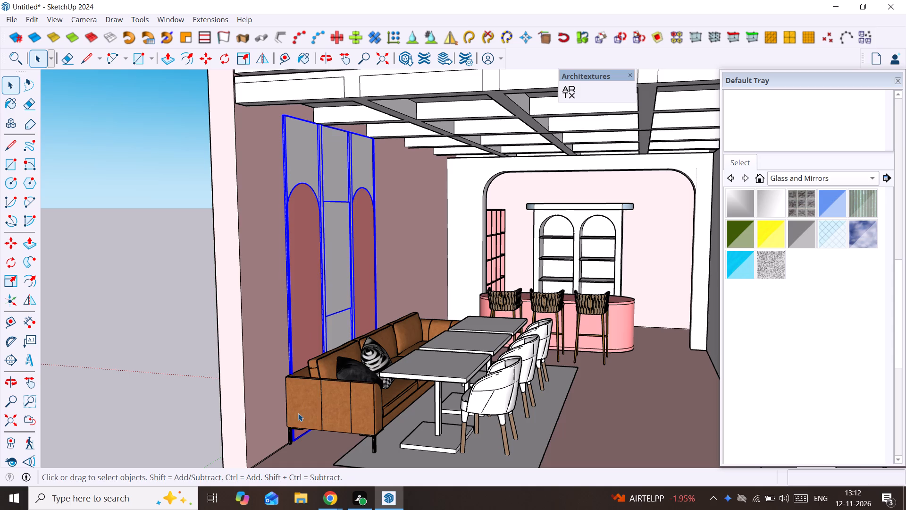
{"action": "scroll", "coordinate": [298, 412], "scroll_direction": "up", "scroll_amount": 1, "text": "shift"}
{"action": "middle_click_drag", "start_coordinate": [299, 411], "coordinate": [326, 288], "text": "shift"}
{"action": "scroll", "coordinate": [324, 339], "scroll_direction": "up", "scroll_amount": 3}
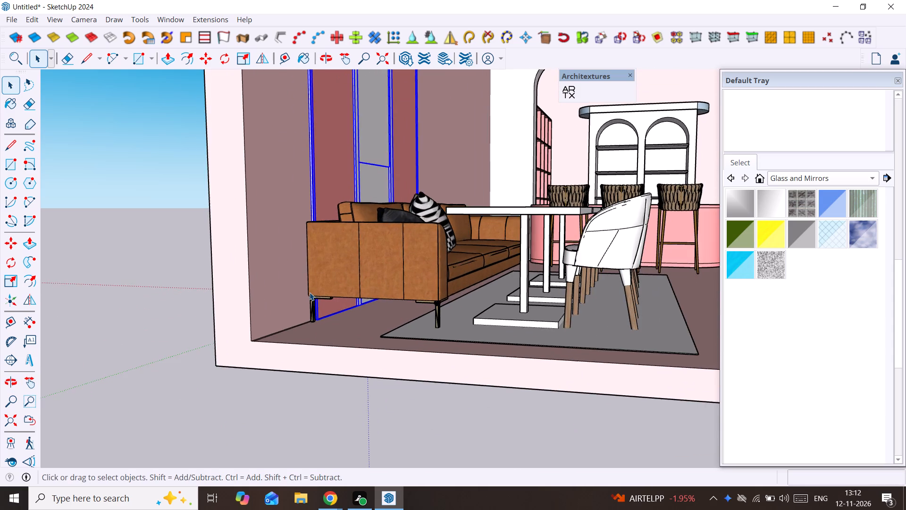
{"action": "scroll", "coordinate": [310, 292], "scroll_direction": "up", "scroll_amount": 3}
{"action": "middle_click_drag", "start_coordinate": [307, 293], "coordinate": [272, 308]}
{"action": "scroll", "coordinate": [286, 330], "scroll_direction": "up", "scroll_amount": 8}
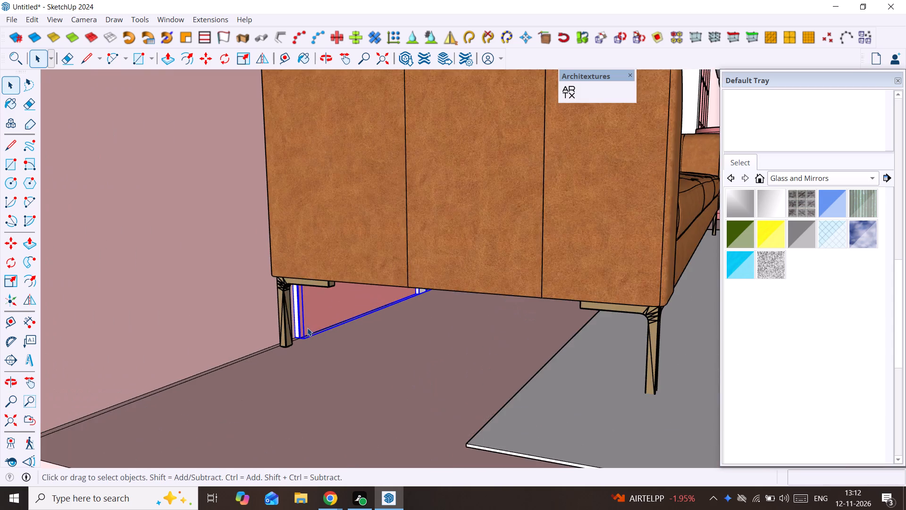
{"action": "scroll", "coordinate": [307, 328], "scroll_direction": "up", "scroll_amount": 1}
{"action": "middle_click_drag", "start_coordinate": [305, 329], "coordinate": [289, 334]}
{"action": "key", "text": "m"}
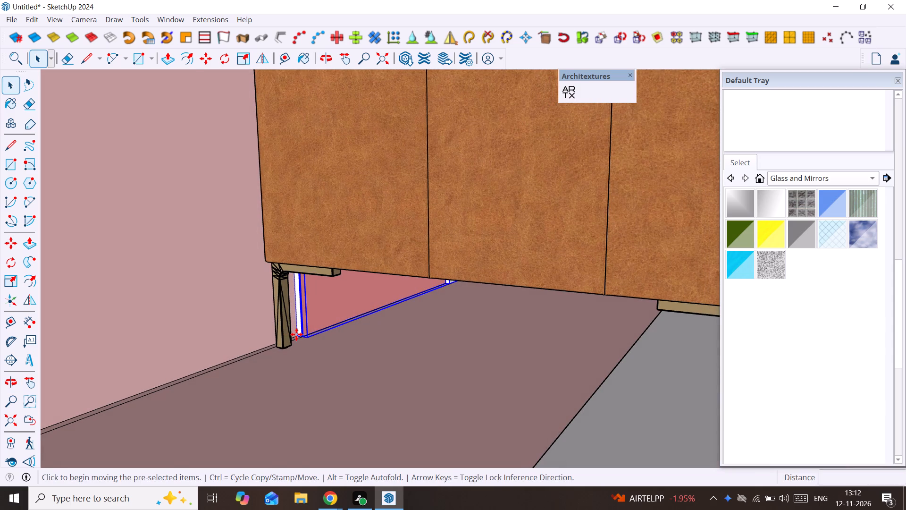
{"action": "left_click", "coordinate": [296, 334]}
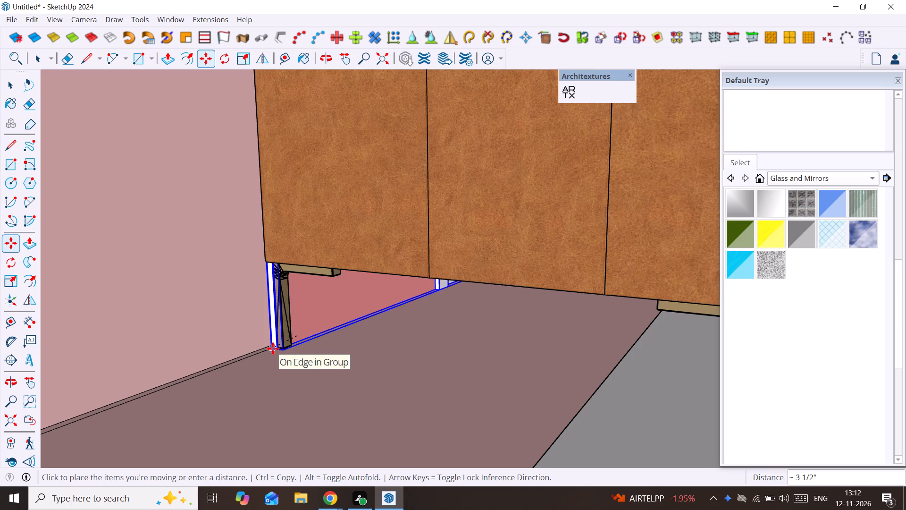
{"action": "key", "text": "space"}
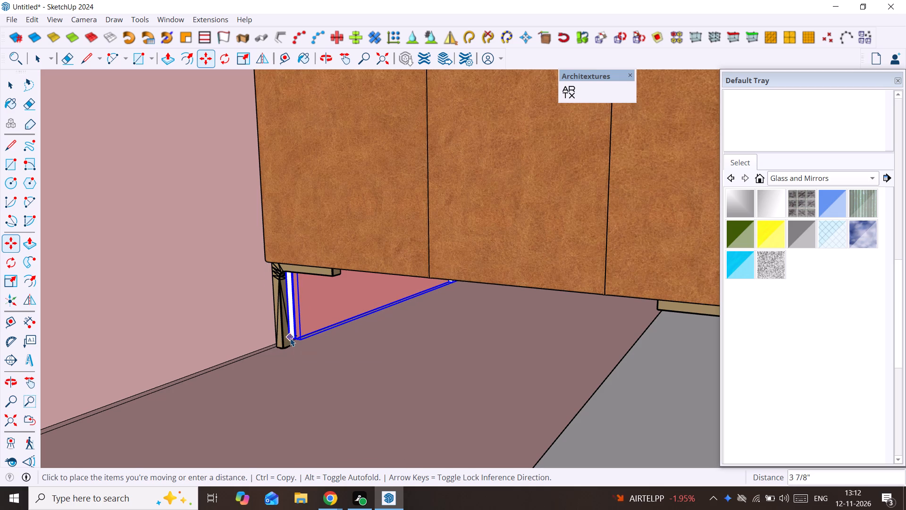
Examine the arched and rectangular wall panels behind the sofa from several angles.
{"action": "scroll", "coordinate": [290, 338], "scroll_direction": "down", "scroll_amount": 16}
{"action": "scroll", "coordinate": [319, 289], "scroll_direction": "down", "scroll_amount": 10}
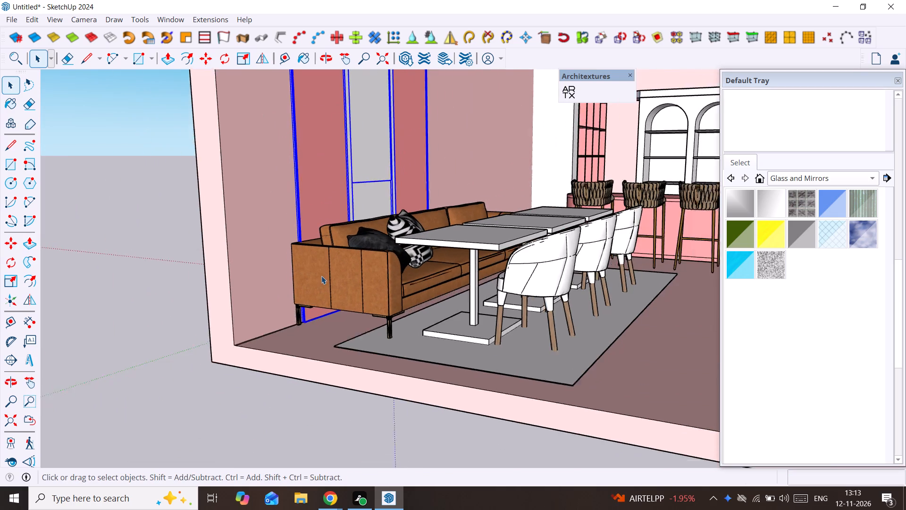
{"action": "scroll", "coordinate": [321, 276], "scroll_direction": "down", "scroll_amount": 6}
{"action": "middle_click_drag", "start_coordinate": [322, 277], "coordinate": [354, 356], "text": "shift"}
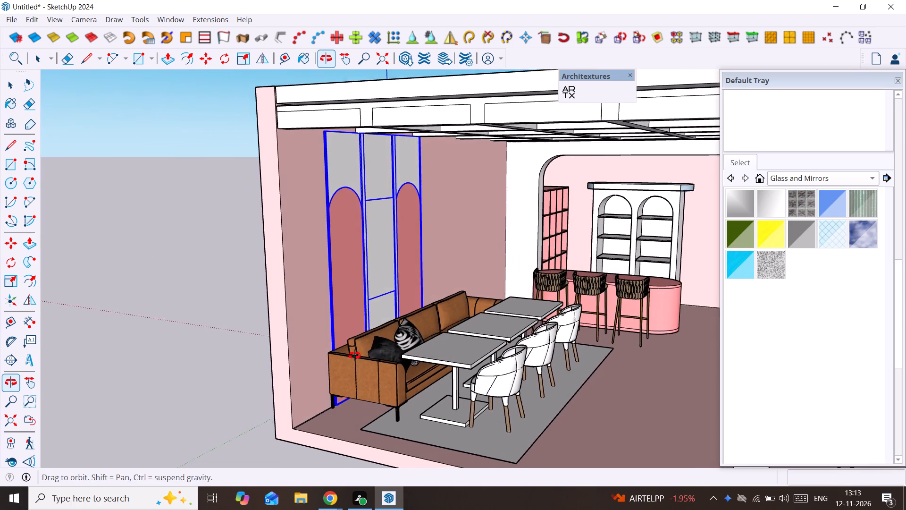
{"action": "middle_click_drag", "start_coordinate": [354, 356], "coordinate": [341, 327], "text": "shift"}
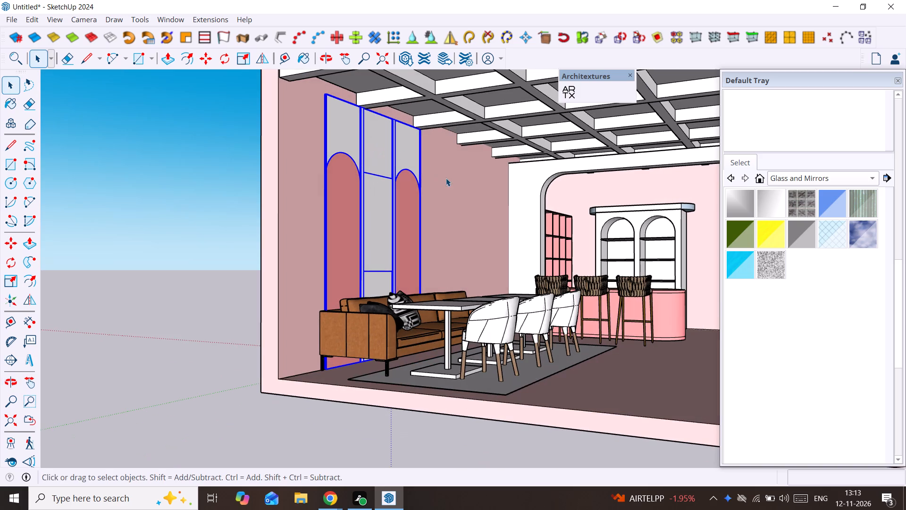
{"action": "scroll", "coordinate": [331, 125], "scroll_direction": "up", "scroll_amount": 3}
{"action": "middle_click_drag", "start_coordinate": [331, 125], "coordinate": [371, 122]}
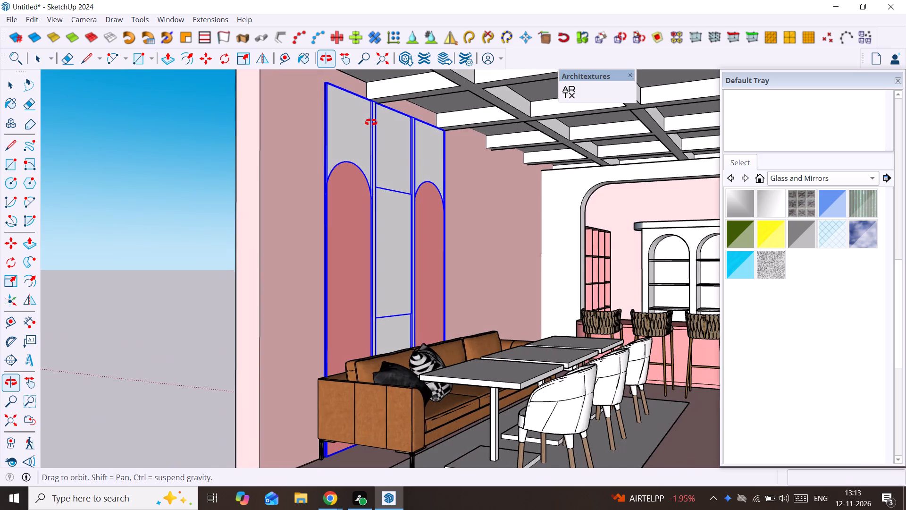
{"action": "middle_click_drag", "start_coordinate": [371, 122], "coordinate": [250, 146]}
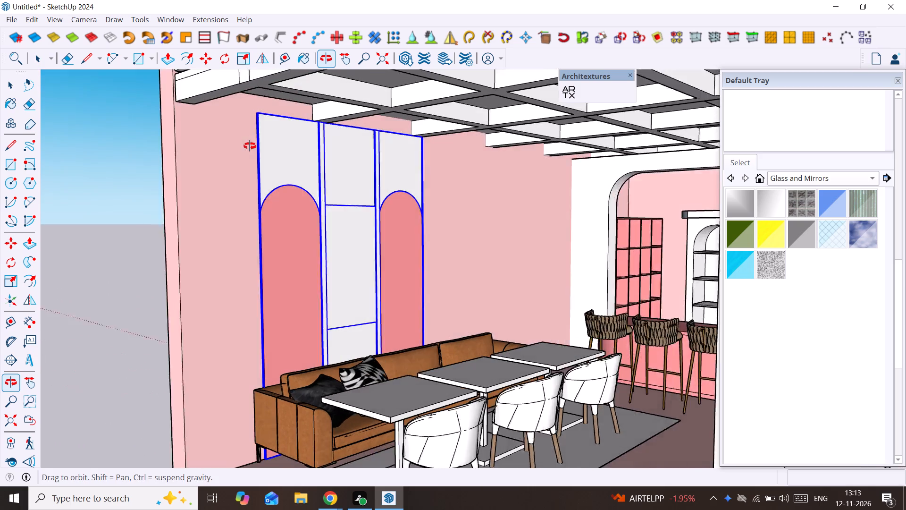
{"action": "middle_click_drag", "start_coordinate": [250, 146], "coordinate": [252, 147]}
{"action": "scroll", "coordinate": [514, 208], "scroll_direction": "up", "scroll_amount": 1}
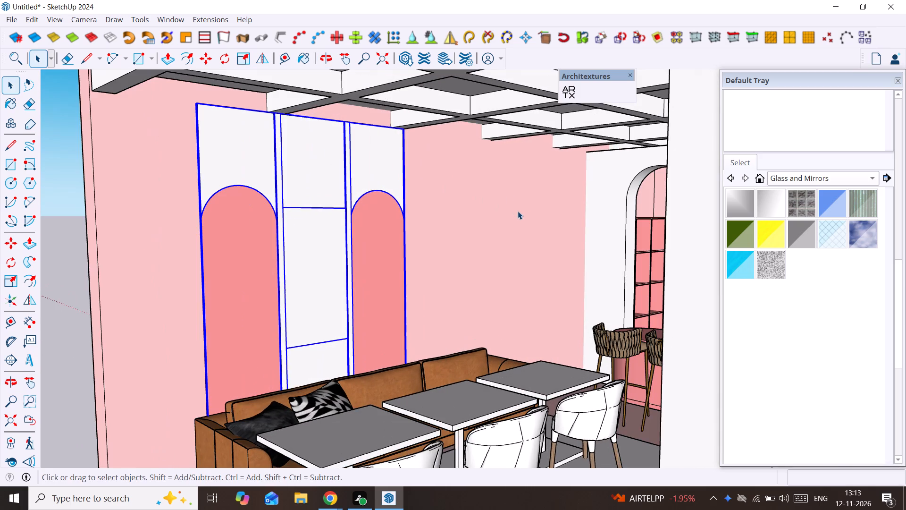
{"action": "middle_click_drag", "start_coordinate": [523, 214], "coordinate": [543, 222]}
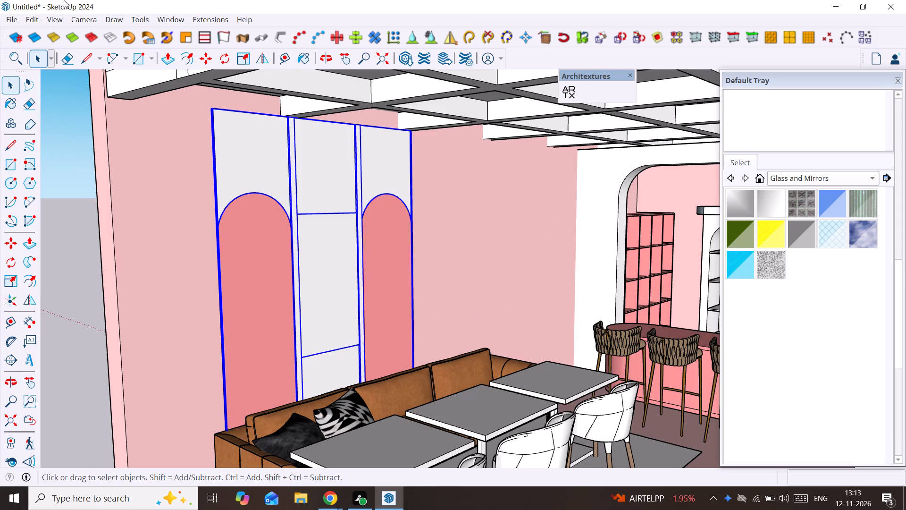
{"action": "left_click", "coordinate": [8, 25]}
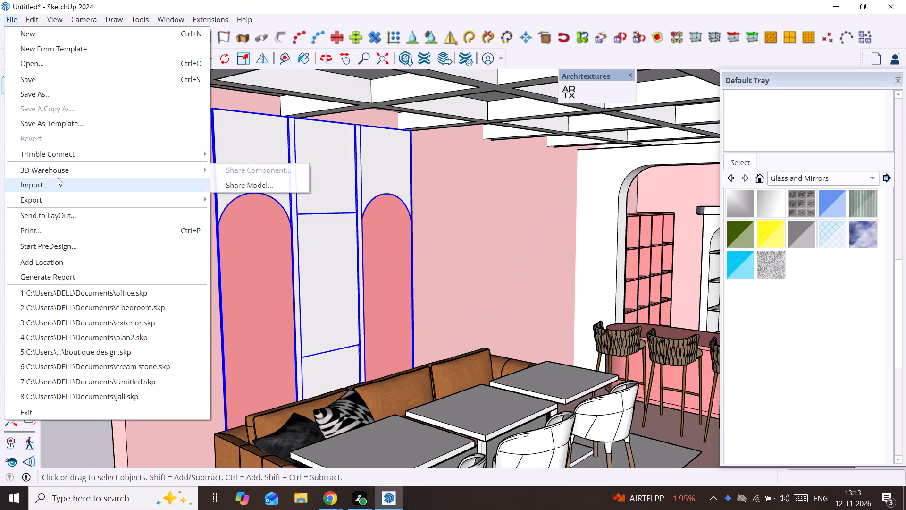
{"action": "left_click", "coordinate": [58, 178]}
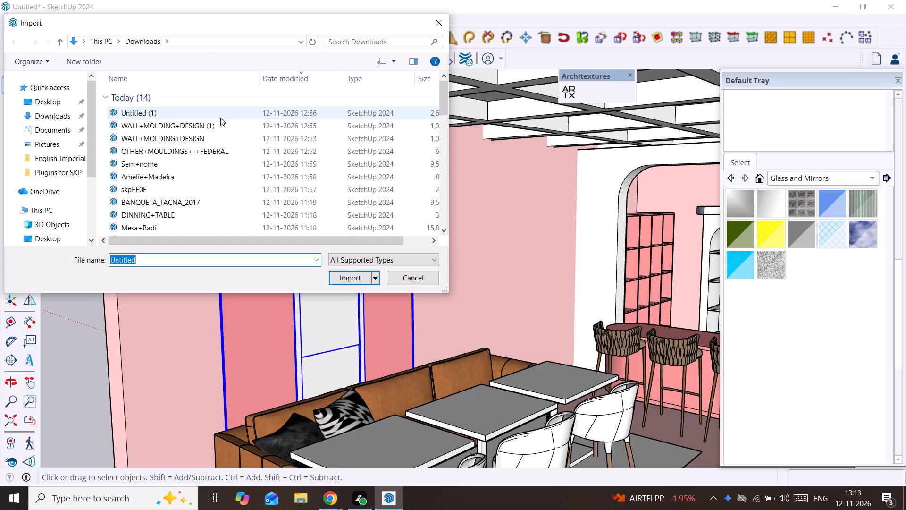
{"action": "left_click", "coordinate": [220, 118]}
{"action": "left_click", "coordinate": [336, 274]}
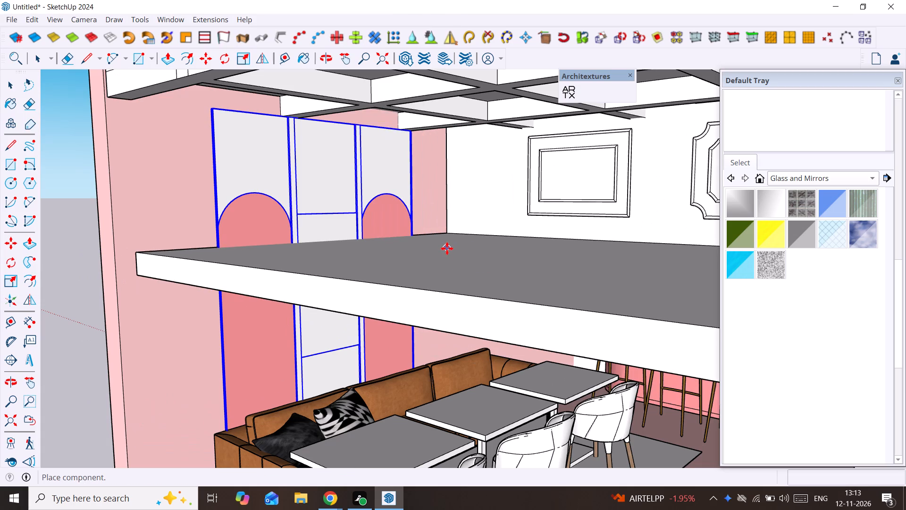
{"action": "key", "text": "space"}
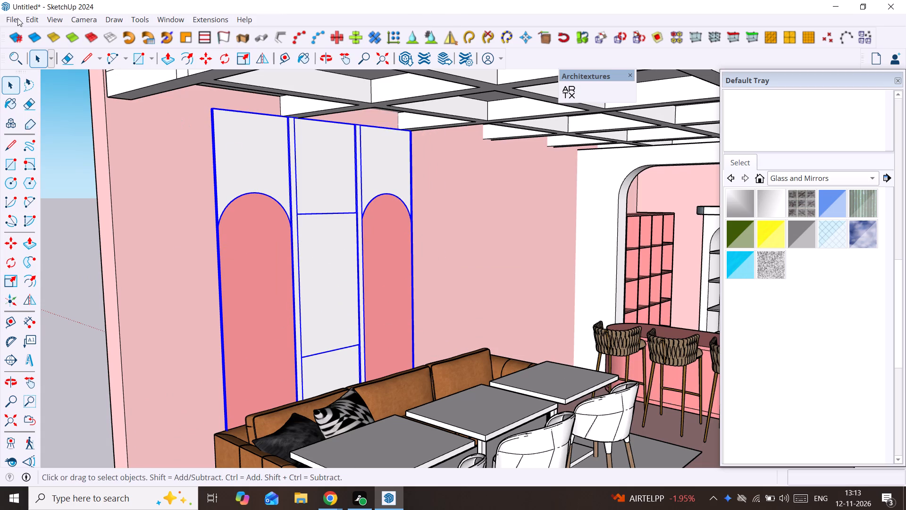
Import the WALL+MOLDING+DESIGN (1) model and place it outside the restaurant, near the interior reference image.
{"action": "left_click", "coordinate": [17, 17]}
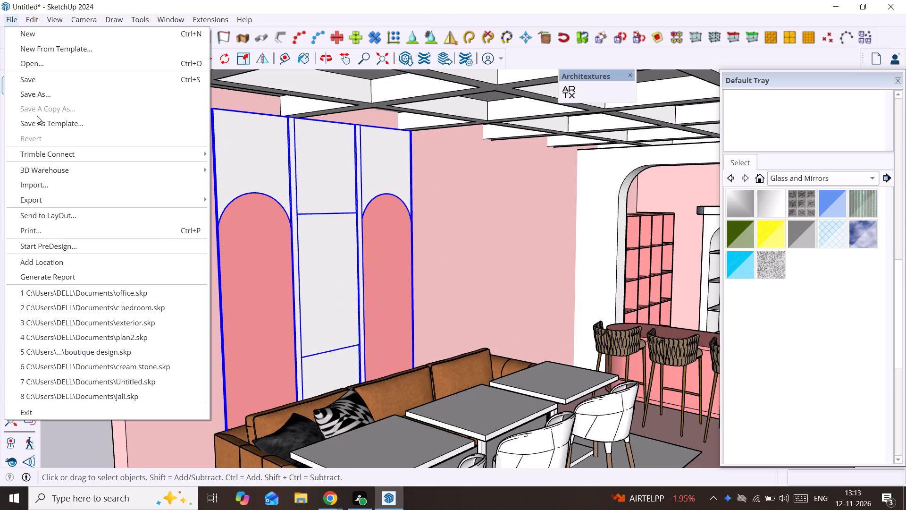
{"action": "left_click", "coordinate": [50, 182]}
{"action": "left_click", "coordinate": [270, 124]}
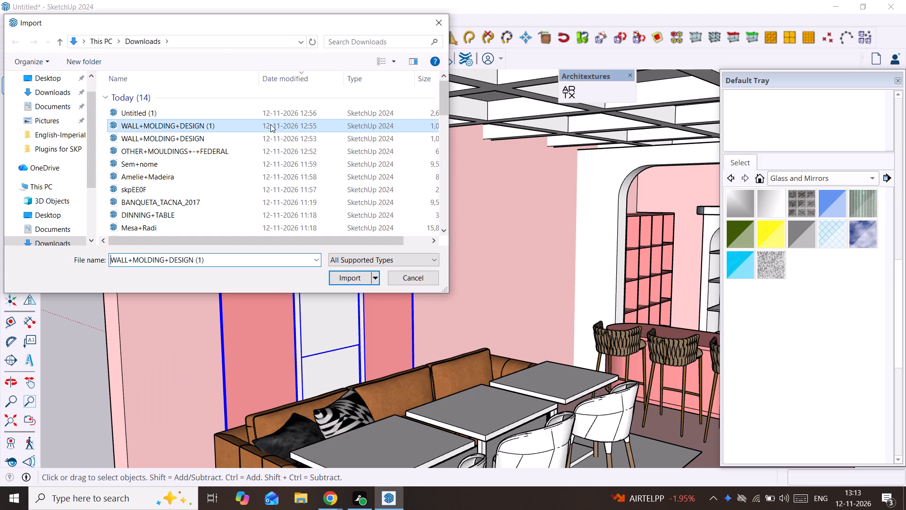
{"action": "left_click", "coordinate": [341, 273]}
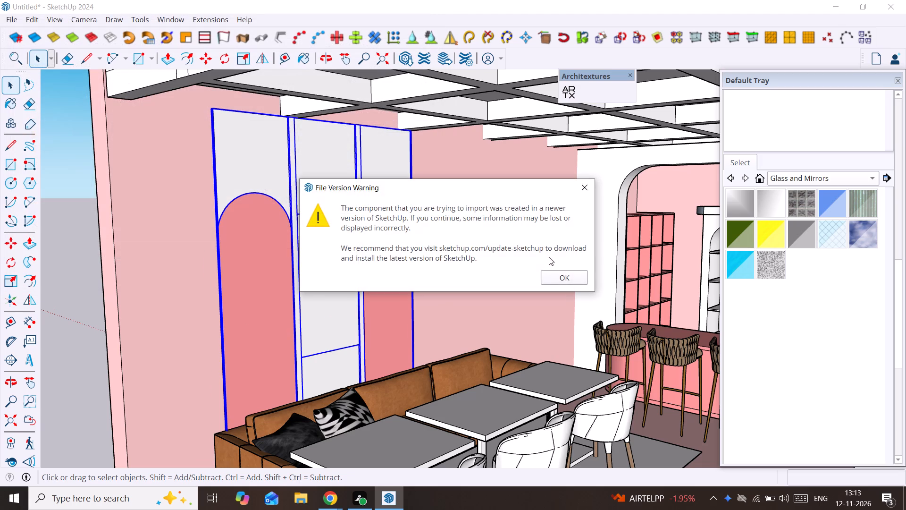
{"action": "left_click", "coordinate": [549, 274]}
{"action": "scroll", "coordinate": [549, 274], "scroll_direction": "down", "scroll_amount": 10}
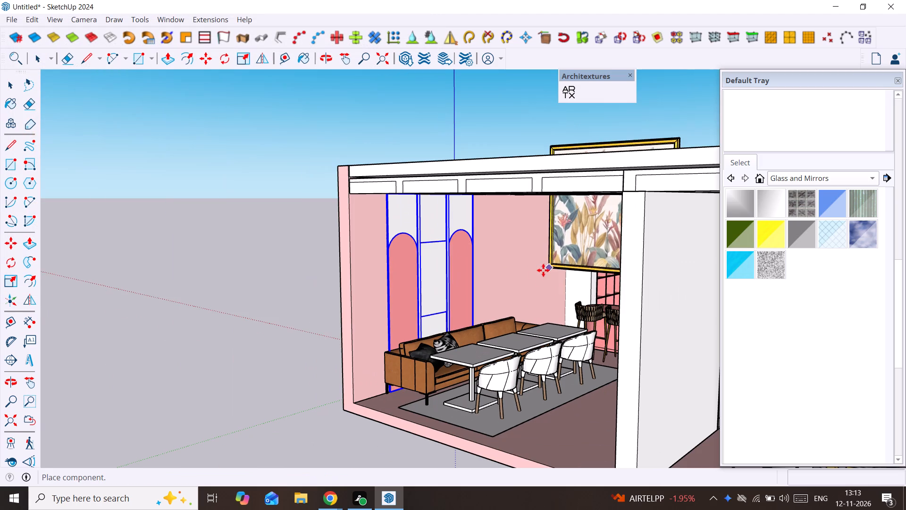
{"action": "scroll", "coordinate": [425, 321], "scroll_direction": "down", "scroll_amount": 6}
{"action": "scroll", "coordinate": [426, 319], "scroll_direction": "down", "scroll_amount": 18}
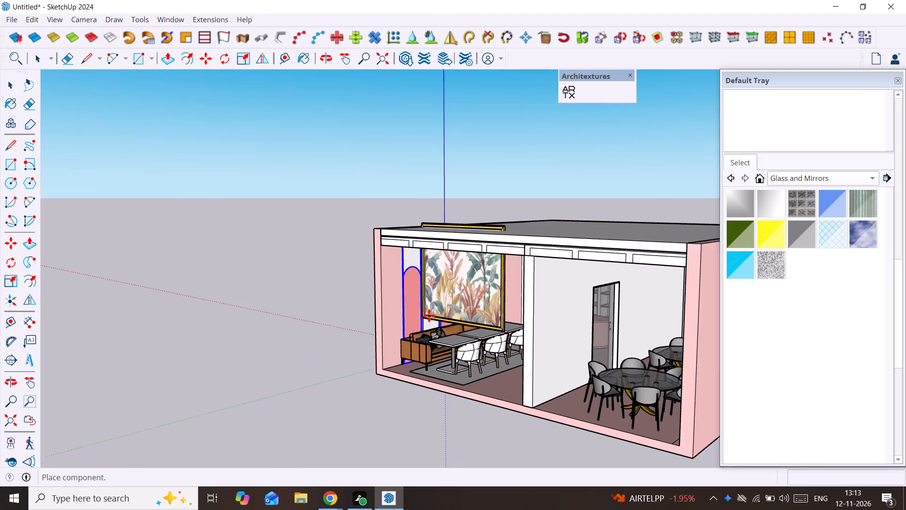
{"action": "scroll", "coordinate": [429, 315], "scroll_direction": "down", "scroll_amount": 17}
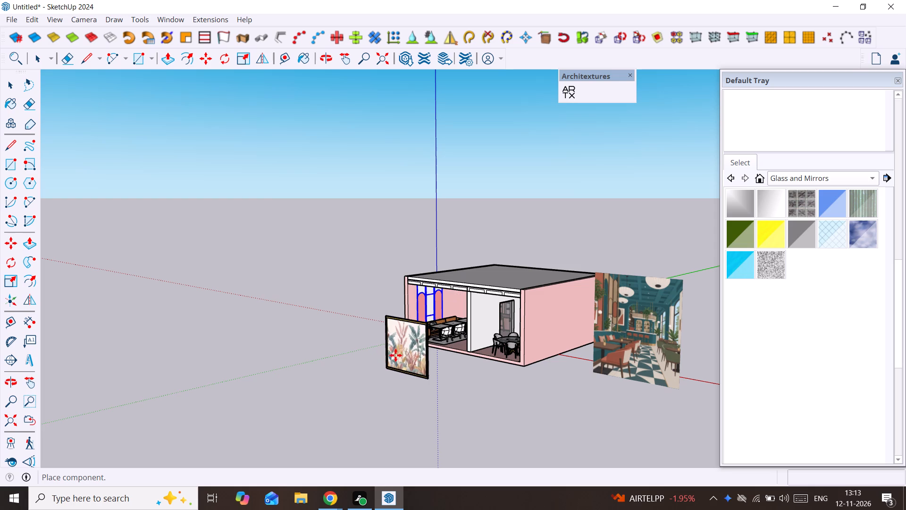
{"action": "middle_click_drag", "start_coordinate": [412, 358], "coordinate": [539, 356]}
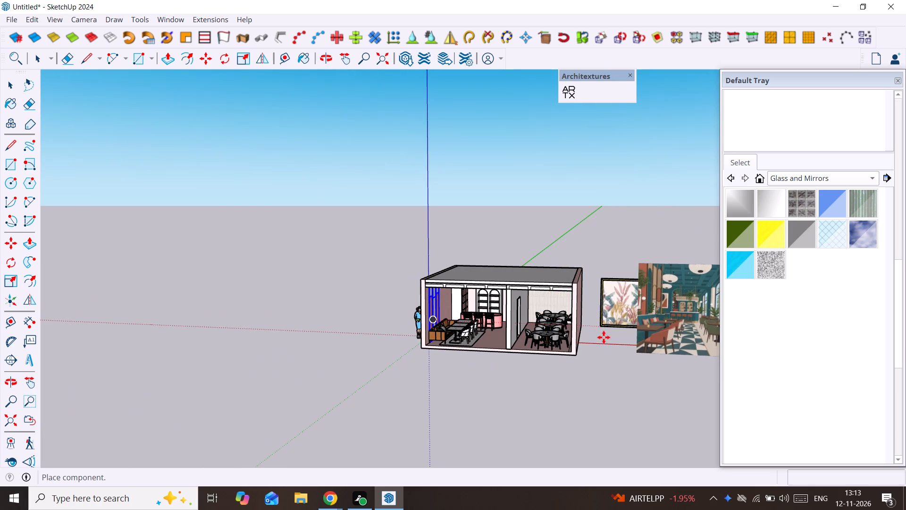
{"action": "left_click", "coordinate": [573, 381]}
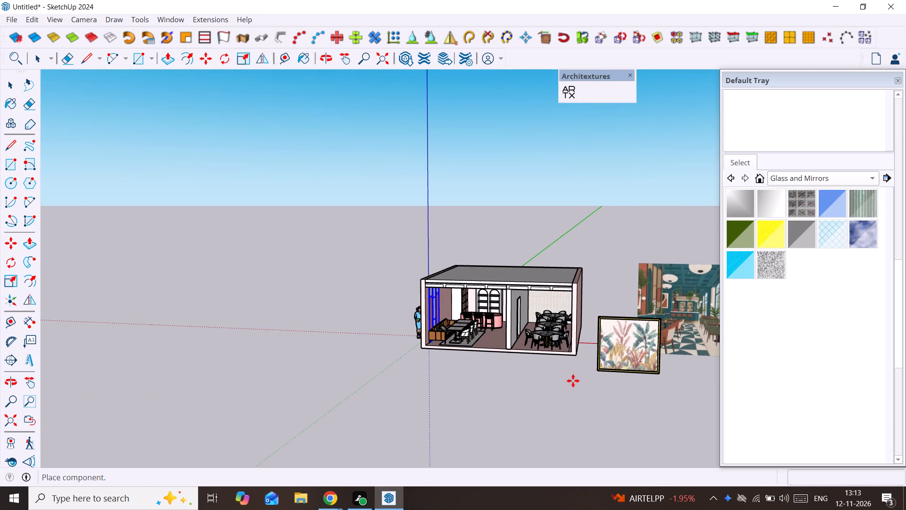
Scale the imported framed botanical artwork down uniformly to 0.71 from its upper corner.
{"action": "scroll", "coordinate": [657, 353], "scroll_direction": "up", "scroll_amount": 3}
{"action": "scroll", "coordinate": [593, 351], "scroll_direction": "up", "scroll_amount": 3}
{"action": "middle_click_drag", "start_coordinate": [596, 353], "coordinate": [634, 356]}
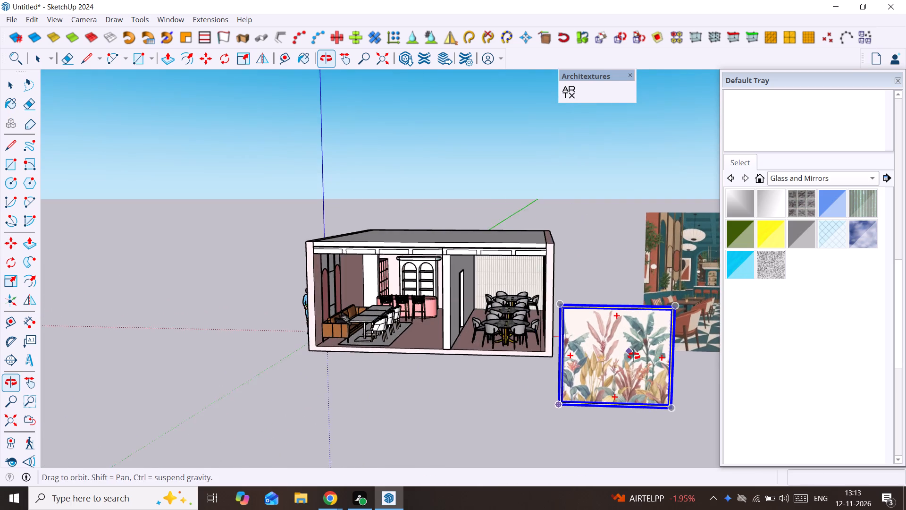
{"action": "middle_click_drag", "start_coordinate": [634, 356], "coordinate": [579, 339]}
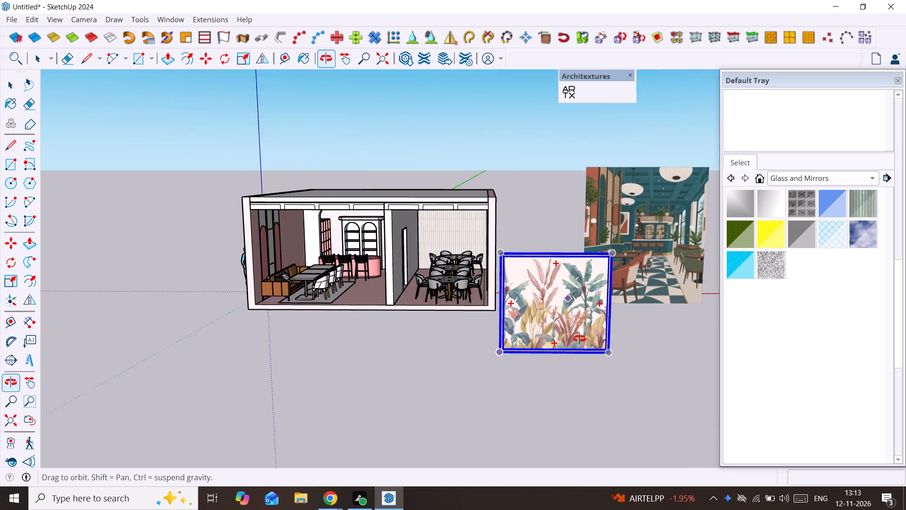
{"action": "middle_click_drag", "start_coordinate": [579, 339], "coordinate": [580, 340]}
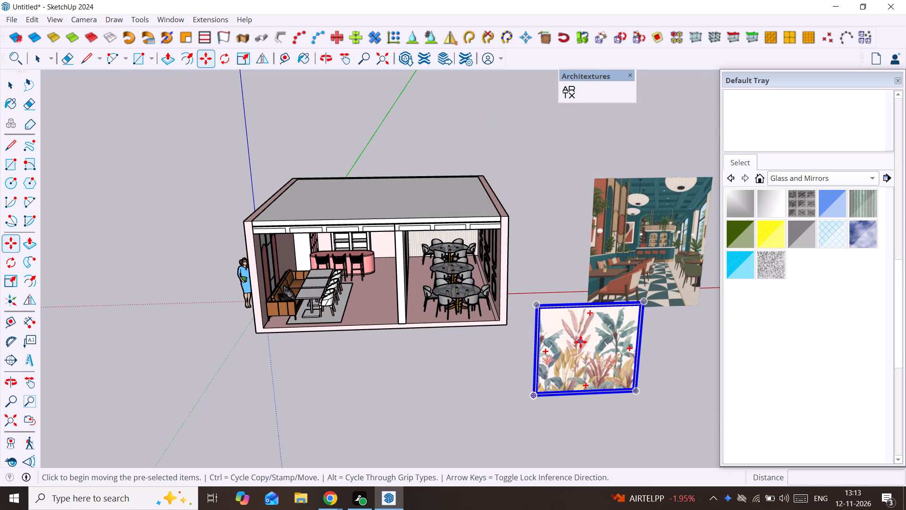
{"action": "key", "text": "s"}
{"action": "scroll", "coordinate": [625, 295], "scroll_direction": "up", "scroll_amount": 3}
{"action": "left_click_drag", "start_coordinate": [652, 307], "coordinate": [642, 316]}
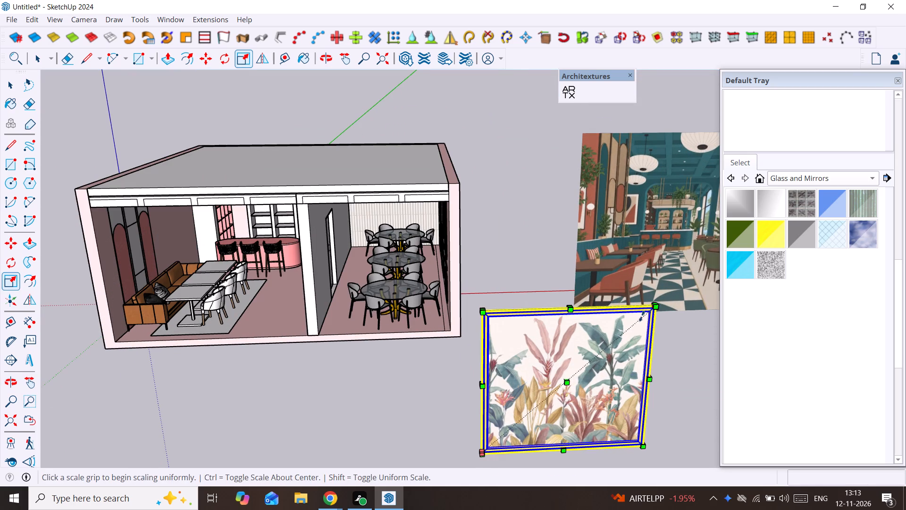
{"action": "left_click_drag", "start_coordinate": [642, 316], "coordinate": [605, 354]}
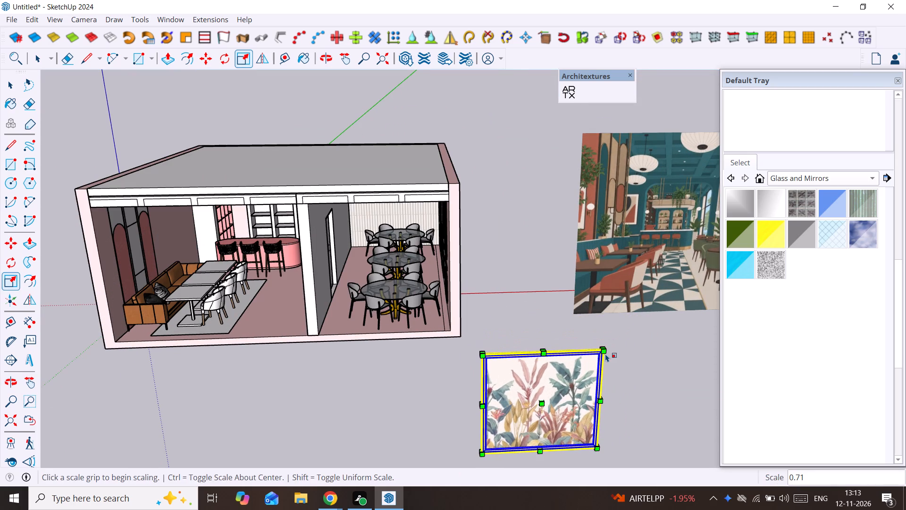
Rotate the framed botanical artwork 90 degrees about the vertical axis through its upper corner.
{"action": "key", "text": "q"}
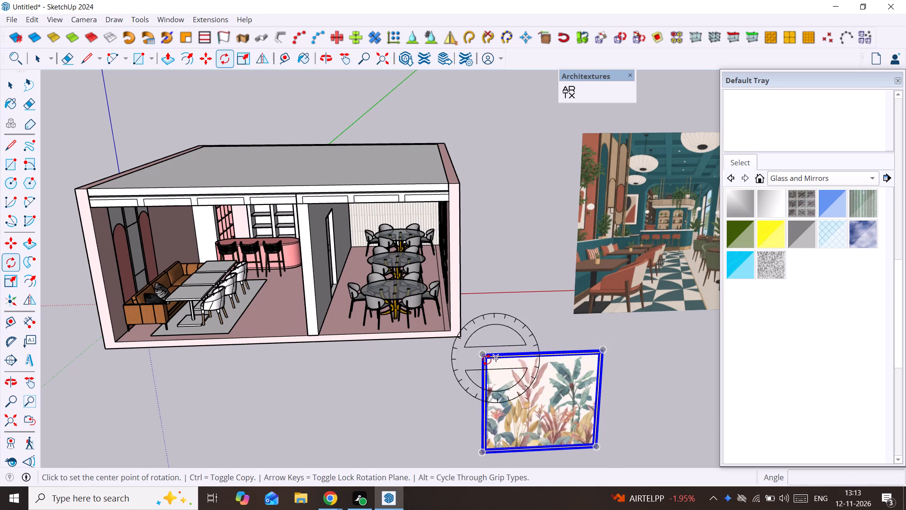
{"action": "key", "text": "Up"}
{"action": "left_click", "coordinate": [483, 361]}
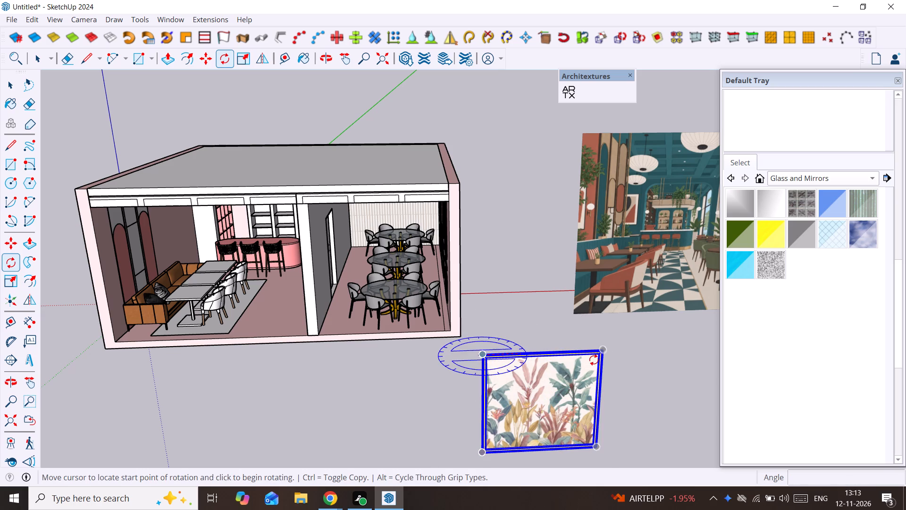
{"action": "left_click", "coordinate": [605, 351]}
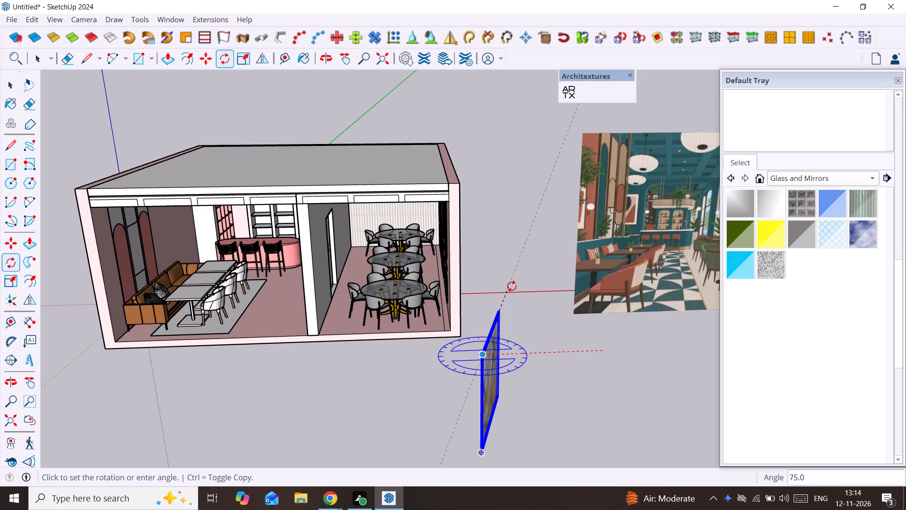
{"action": "type", "text": "90"}
{"action": "key", "text": "Return"}
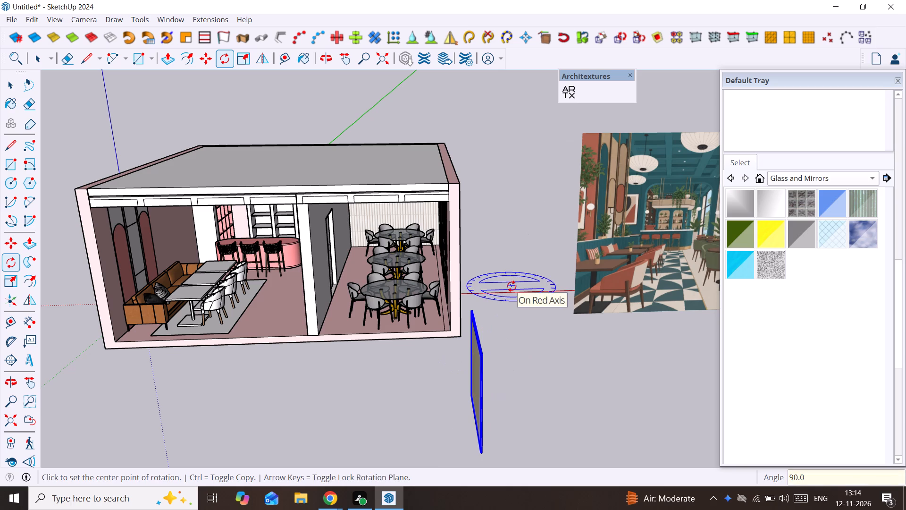
{"action": "key", "text": "space"}
Move the framed artwork by its lower corner onto the side wall above the sofa, beside the arched panels.
{"action": "middle_click_drag", "start_coordinate": [492, 336], "coordinate": [374, 335]}
{"action": "key", "text": "m"}
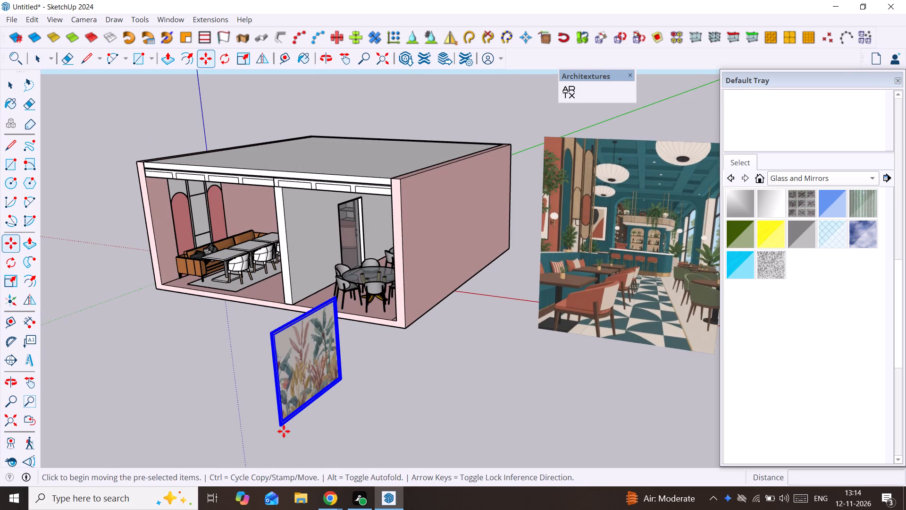
{"action": "left_click", "coordinate": [283, 427]}
{"action": "middle_click_drag", "start_coordinate": [233, 291], "coordinate": [304, 322]}
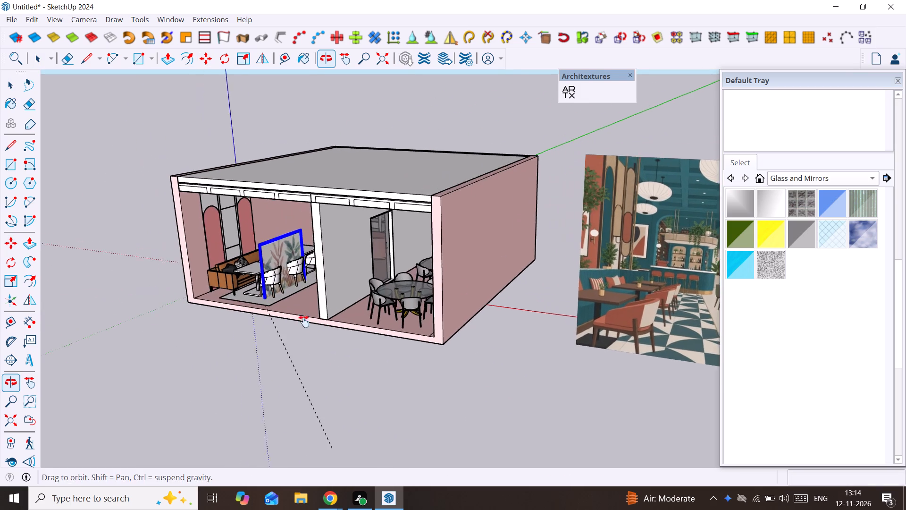
{"action": "middle_click_drag", "start_coordinate": [304, 322], "coordinate": [470, 323]}
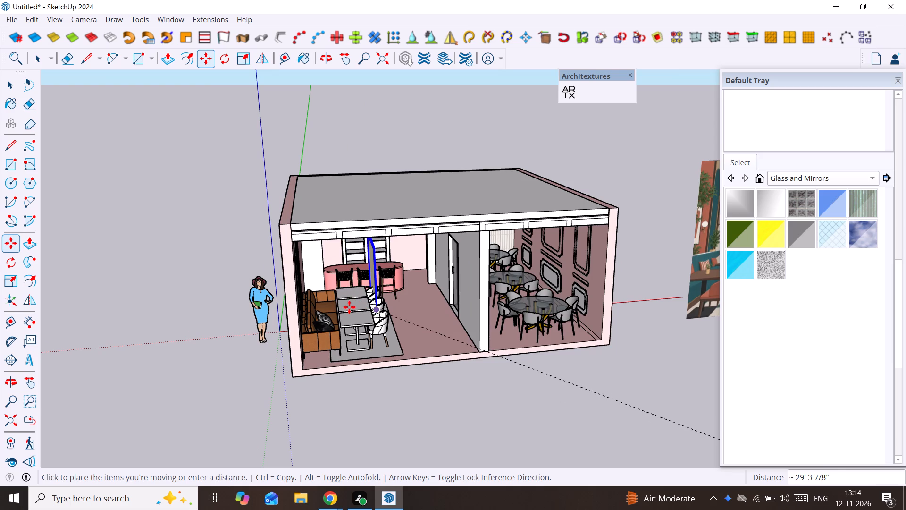
{"action": "scroll", "coordinate": [337, 303], "scroll_direction": "up", "scroll_amount": 10}
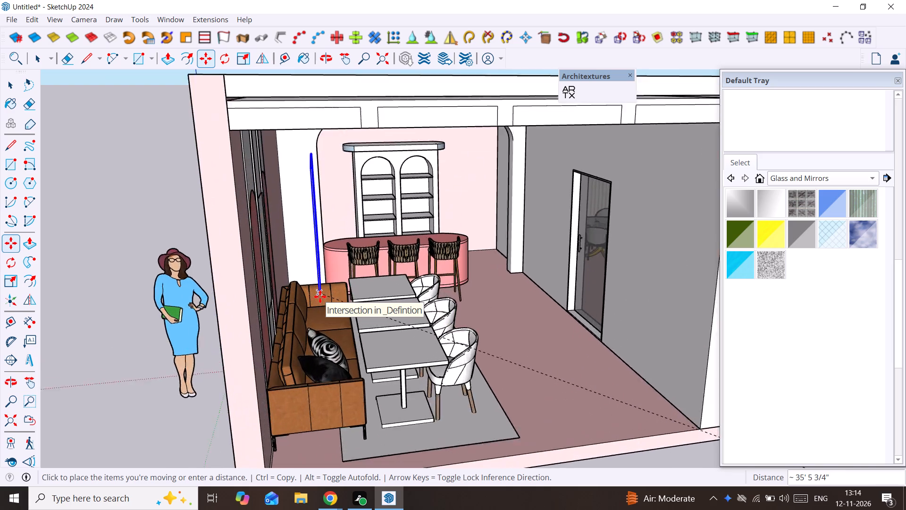
{"action": "scroll", "coordinate": [320, 297], "scroll_direction": "up", "scroll_amount": 1}
{"action": "middle_click_drag", "start_coordinate": [319, 297], "coordinate": [243, 295]}
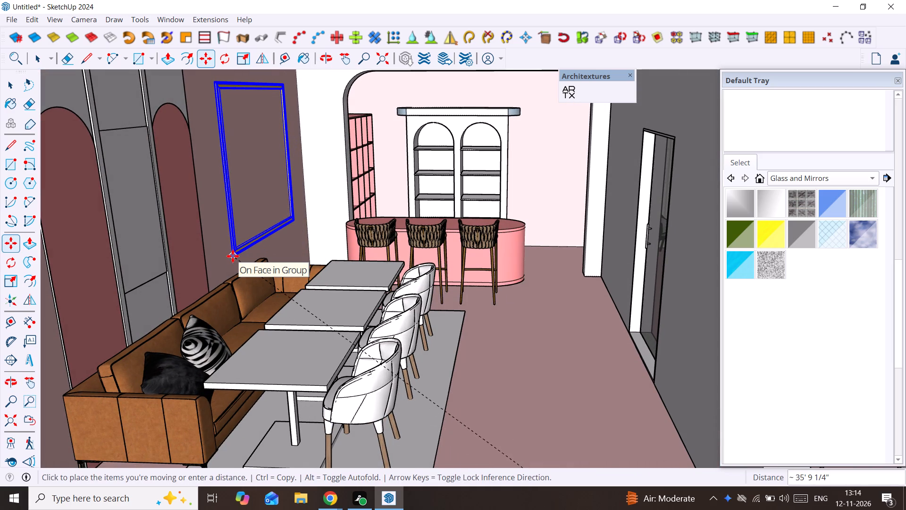
{"action": "left_click", "coordinate": [233, 256]}
Shift the framed artwork about 13/16" along the red axis out of the side wall, and deselect it.
{"action": "scroll", "coordinate": [233, 256], "scroll_direction": "up", "scroll_amount": 11}
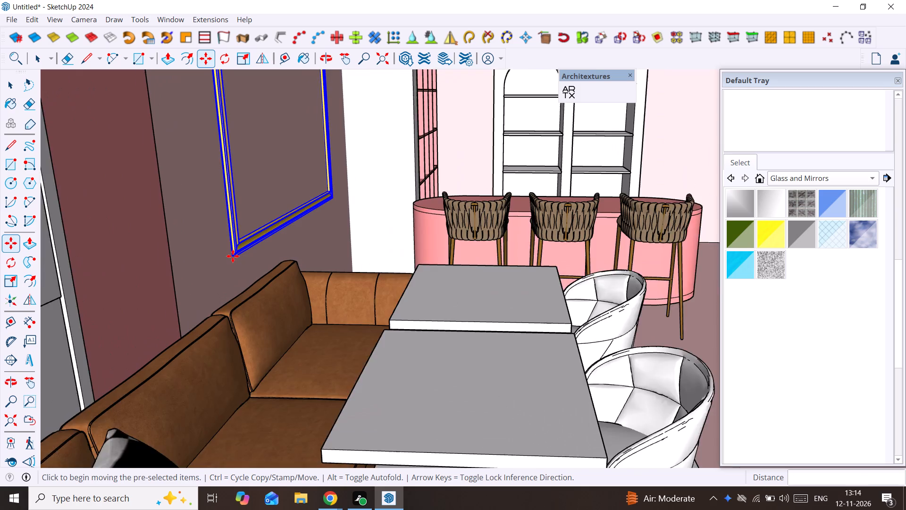
{"action": "left_click", "coordinate": [233, 256]}
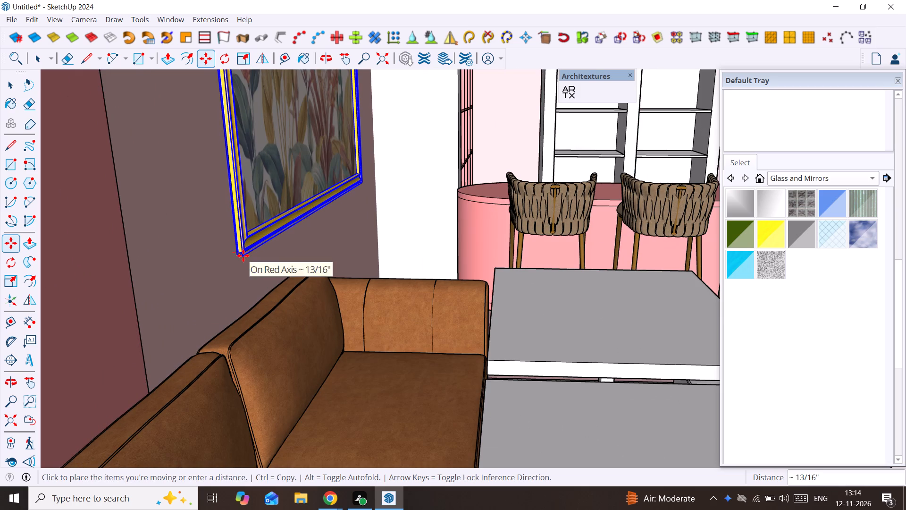
{"action": "left_click", "coordinate": [243, 255]}
{"action": "scroll", "coordinate": [244, 256], "scroll_direction": "down", "scroll_amount": 17}
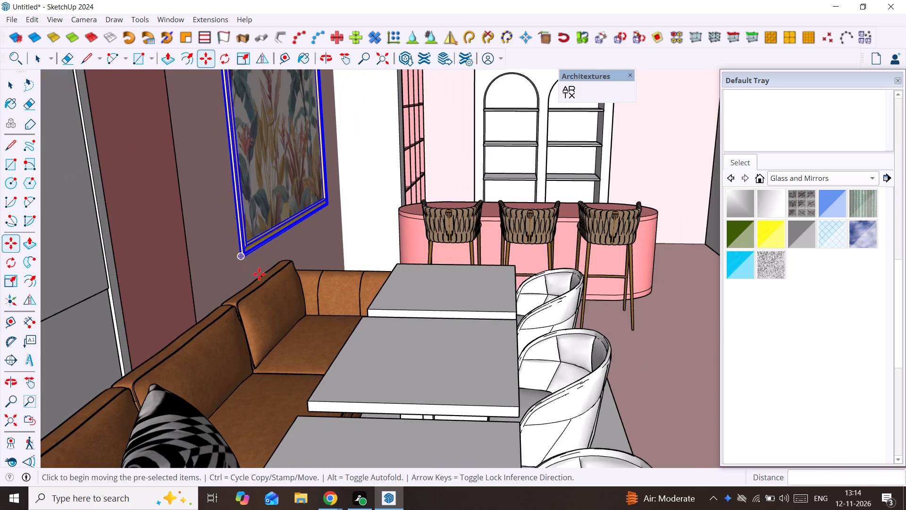
{"action": "scroll", "coordinate": [265, 279], "scroll_direction": "down", "scroll_amount": 20}
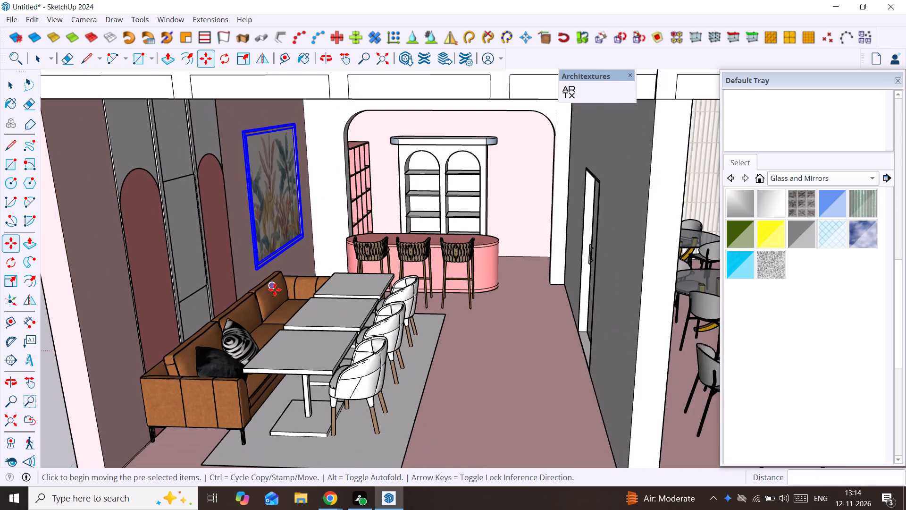
{"action": "scroll", "coordinate": [275, 289], "scroll_direction": "down", "scroll_amount": 5}
{"action": "key", "text": "space"}
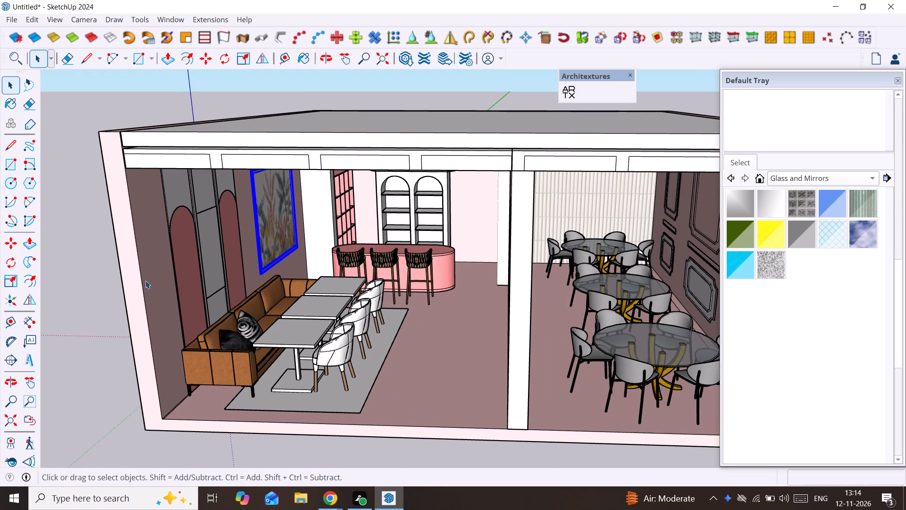
{"action": "left_click", "coordinate": [107, 273]}
Examine the restaurant model from the open front and compare it with the interior reference image.
{"action": "scroll", "coordinate": [263, 293], "scroll_direction": "down", "scroll_amount": 4}
{"action": "middle_click_drag", "start_coordinate": [284, 293], "coordinate": [195, 253]}
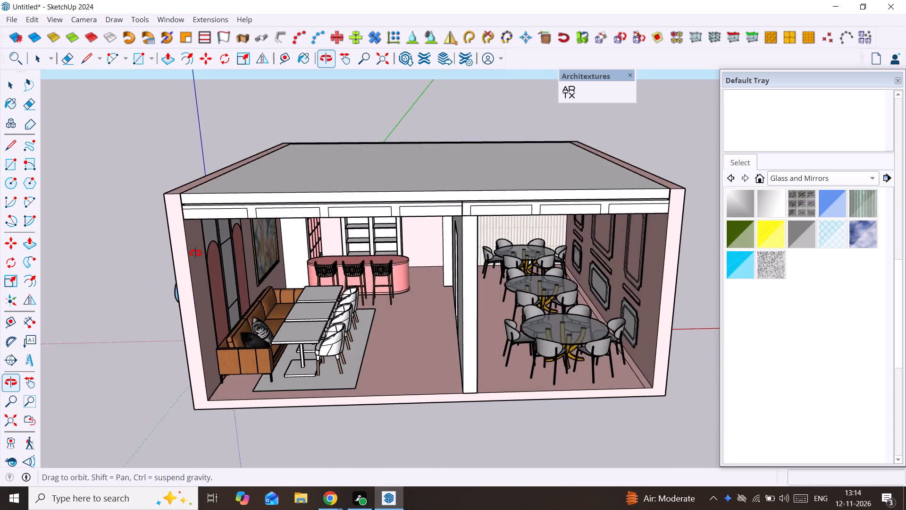
{"action": "middle_click_drag", "start_coordinate": [195, 253], "coordinate": [268, 262]}
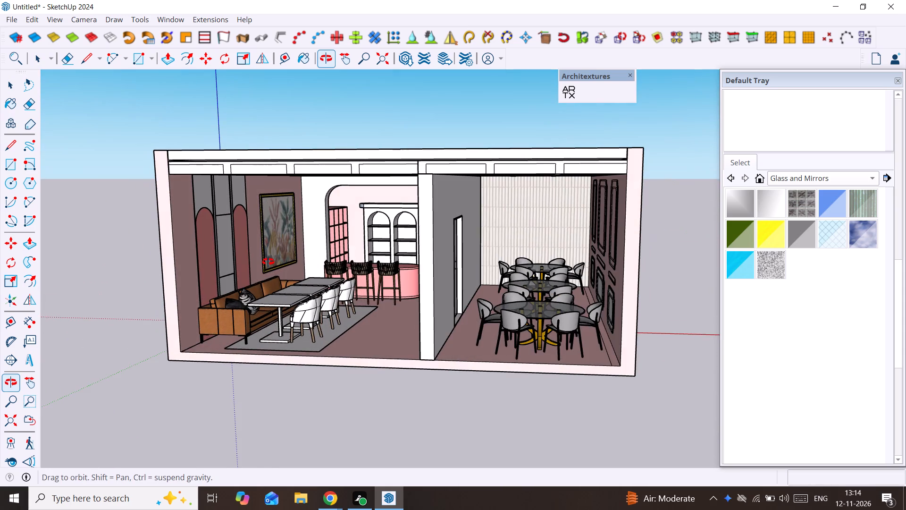
{"action": "middle_click_drag", "start_coordinate": [268, 262], "coordinate": [419, 266]}
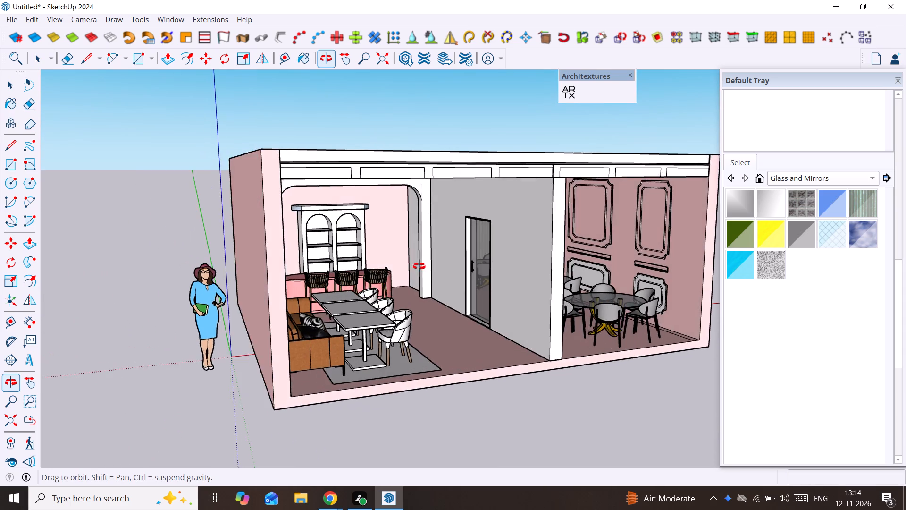
{"action": "middle_click_drag", "start_coordinate": [419, 266], "coordinate": [362, 282]}
{"action": "scroll", "coordinate": [362, 282], "scroll_direction": "down", "scroll_amount": 3}
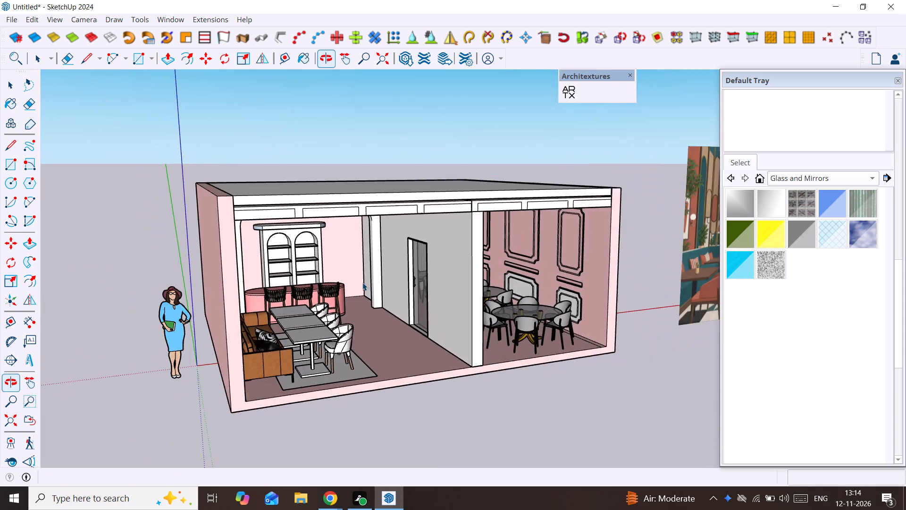
{"action": "scroll", "coordinate": [362, 282], "scroll_direction": "down", "scroll_amount": 4}
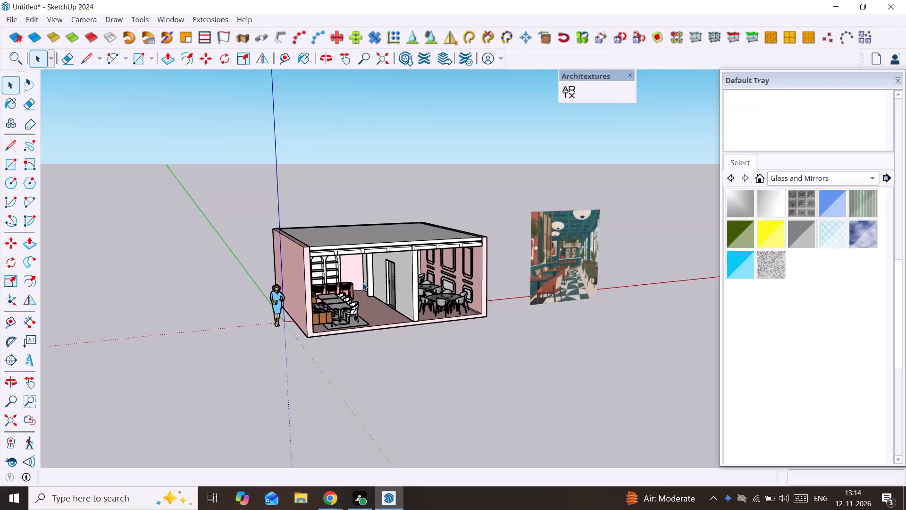
{"action": "scroll", "coordinate": [577, 249], "scroll_direction": "up", "scroll_amount": 10}
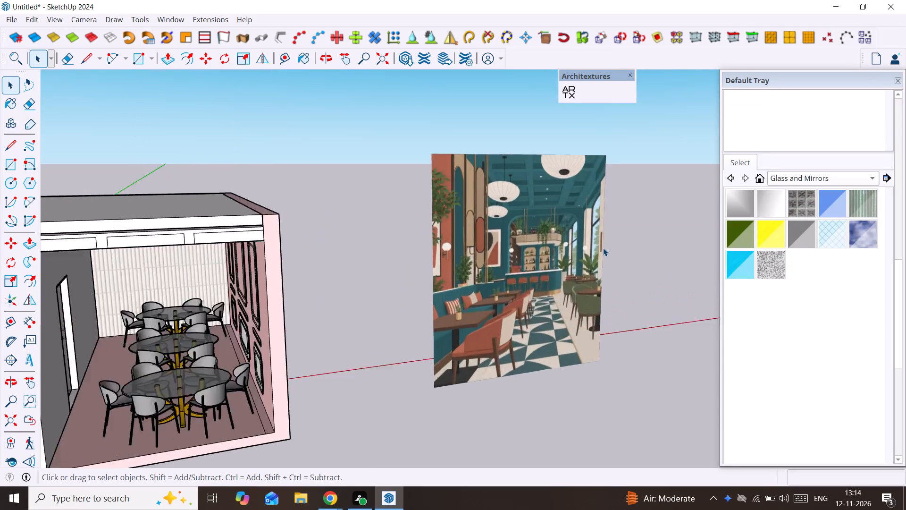
{"action": "scroll", "coordinate": [603, 248], "scroll_direction": "up", "scroll_amount": 6}
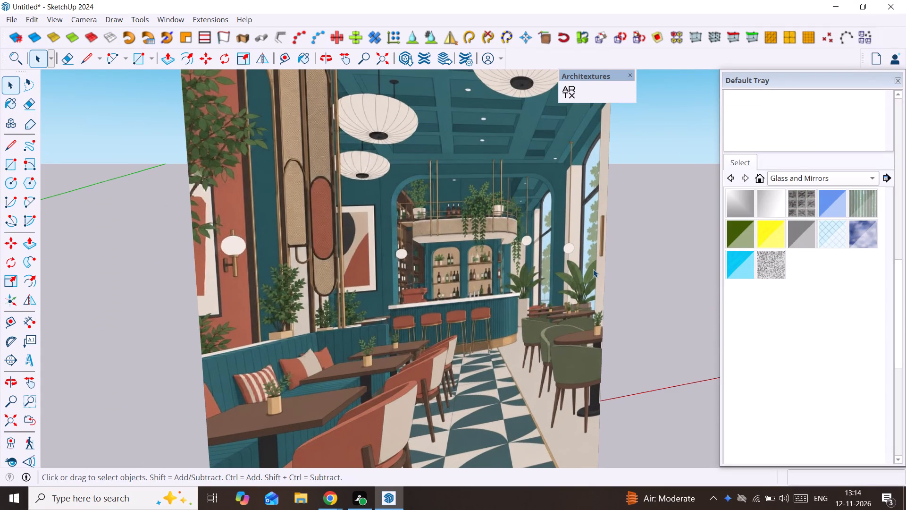
{"action": "scroll", "coordinate": [593, 269], "scroll_direction": "down", "scroll_amount": 3}
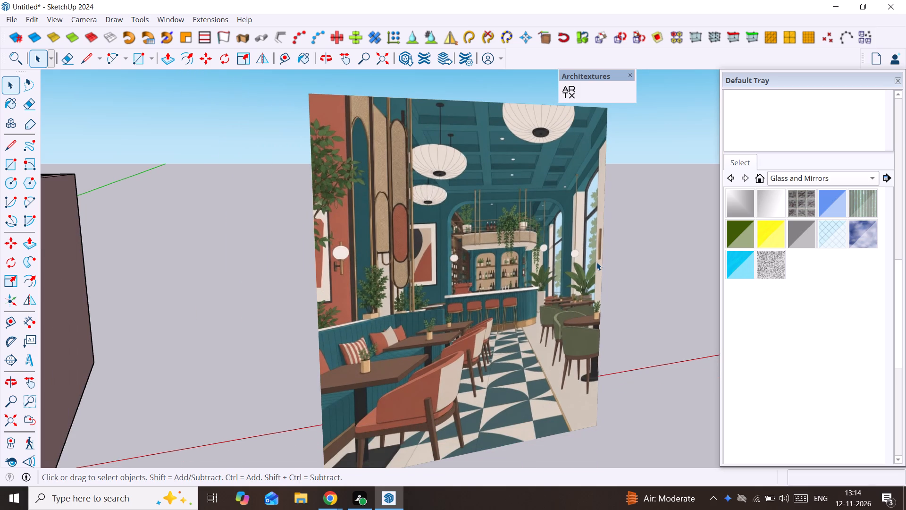
{"action": "scroll", "coordinate": [469, 300], "scroll_direction": "down", "scroll_amount": 5}
{"action": "middle_click_drag", "start_coordinate": [335, 324], "coordinate": [623, 276]}
{"action": "middle_click_drag", "start_coordinate": [236, 318], "coordinate": [316, 304], "text": "shift"}
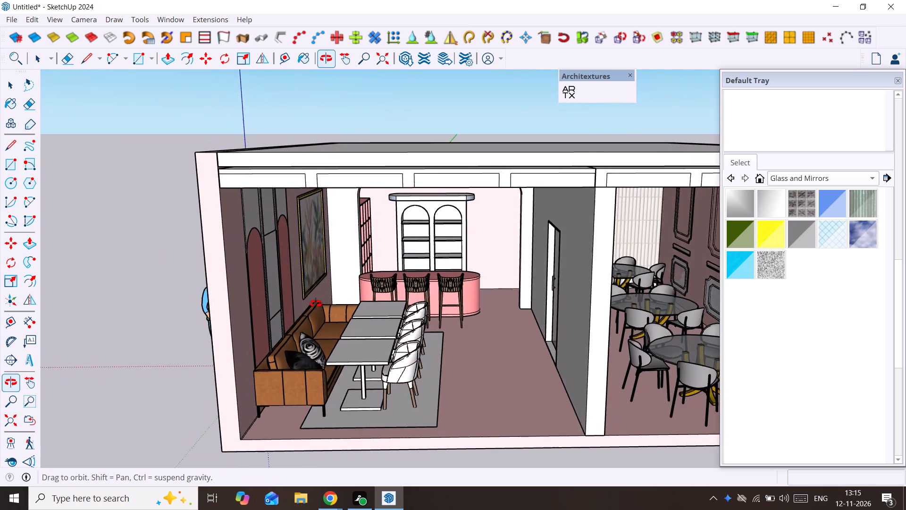
{"action": "middle_click_drag", "start_coordinate": [316, 304], "coordinate": [310, 305], "text": "shift"}
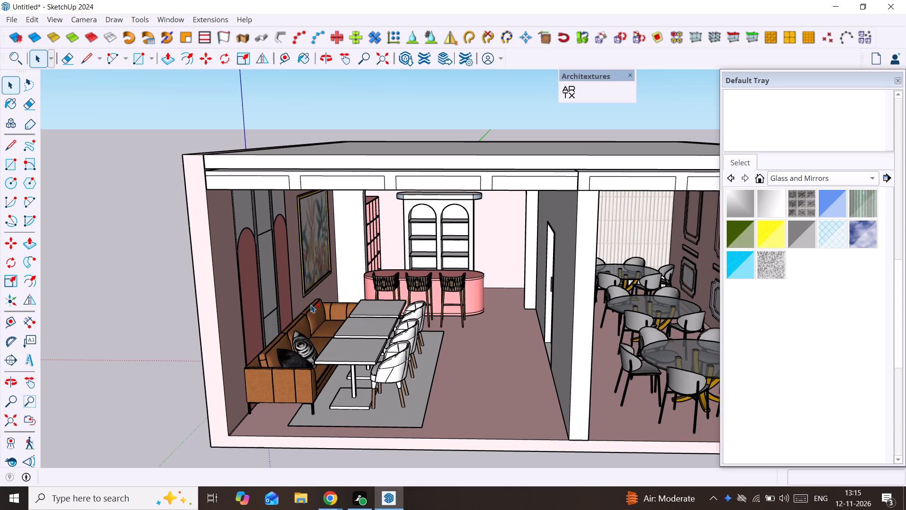
{"action": "middle_click", "coordinate": [310, 305]}
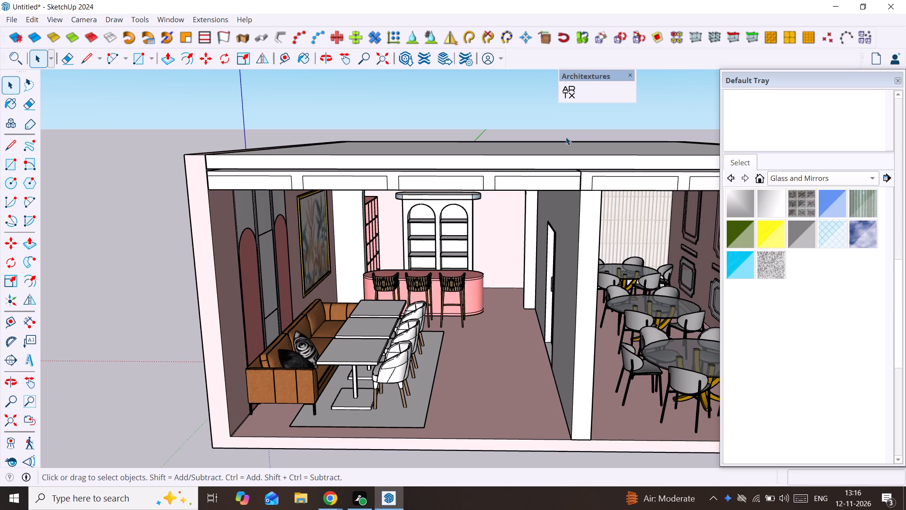
Delete the central rectangular face of the middle wall panel between the two arched panels behind the sofa.
{"action": "middle_click_drag", "start_coordinate": [440, 307], "coordinate": [384, 302]}
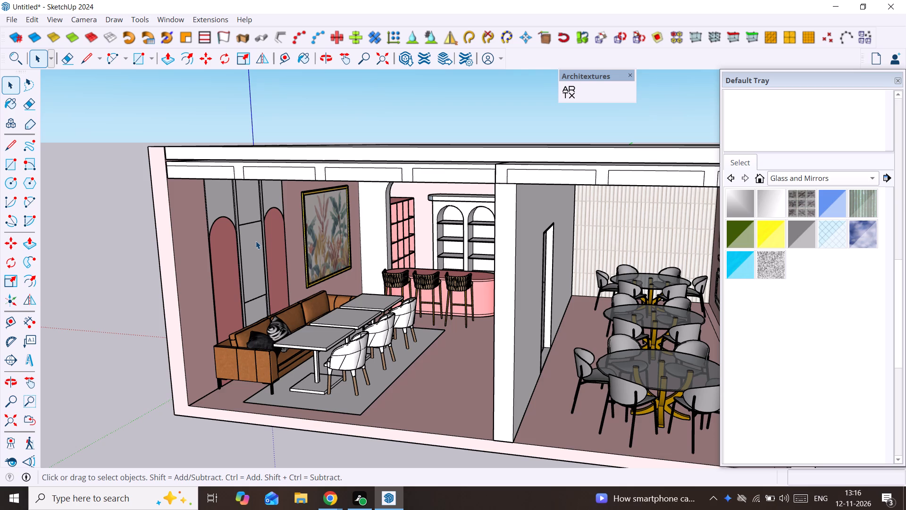
{"action": "left_click", "coordinate": [256, 241]}
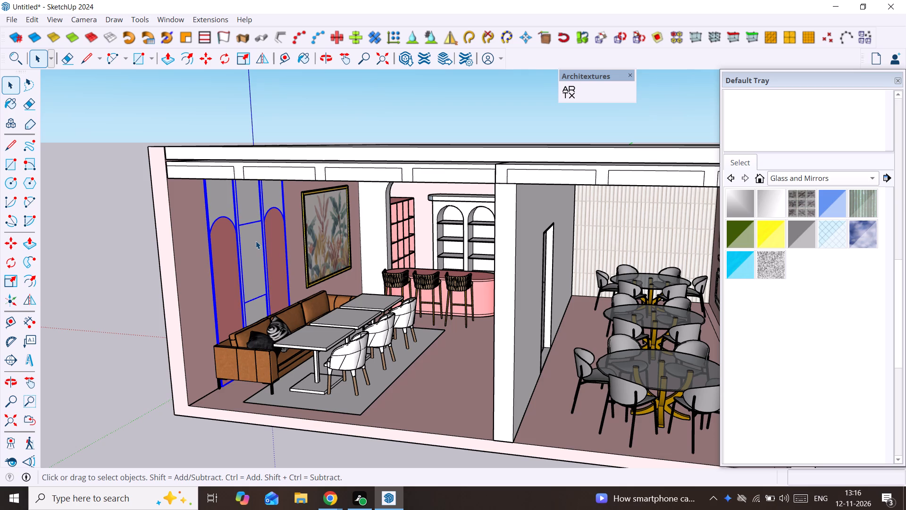
{"action": "double_click", "coordinate": [256, 241]}
{"action": "scroll", "coordinate": [256, 241], "scroll_direction": "up", "scroll_amount": 5}
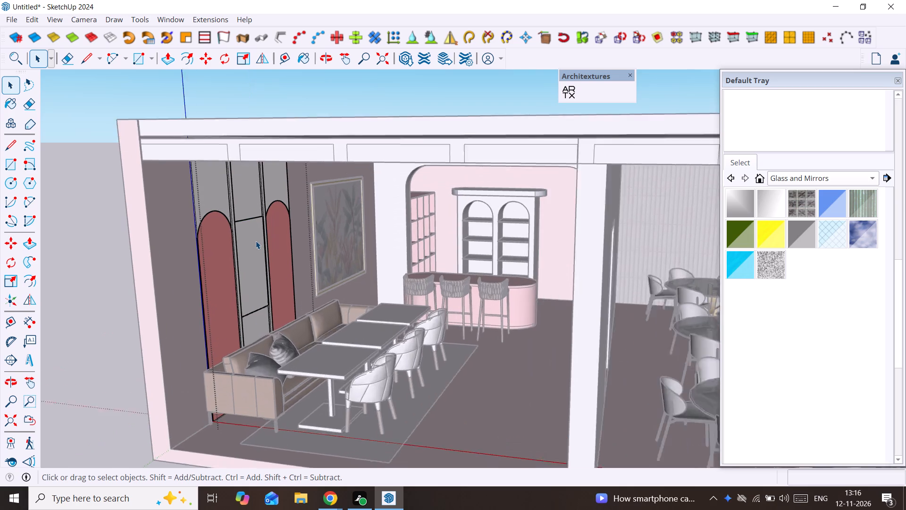
{"action": "scroll", "coordinate": [251, 238], "scroll_direction": "up", "scroll_amount": 7}
{"action": "left_click", "coordinate": [251, 223]}
{"action": "triple_click", "coordinate": [251, 223]}
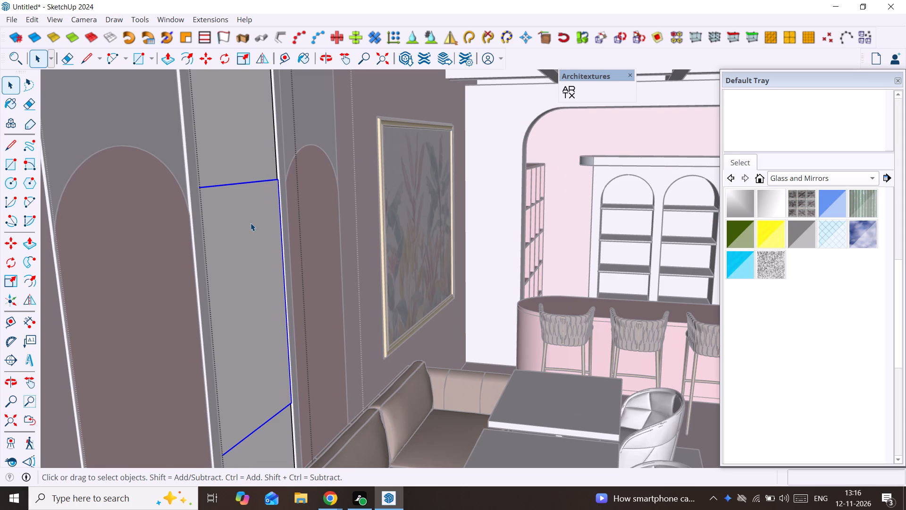
{"action": "key", "text": "Delete"}
{"action": "scroll", "coordinate": [251, 223], "scroll_direction": "down", "scroll_amount": 12}
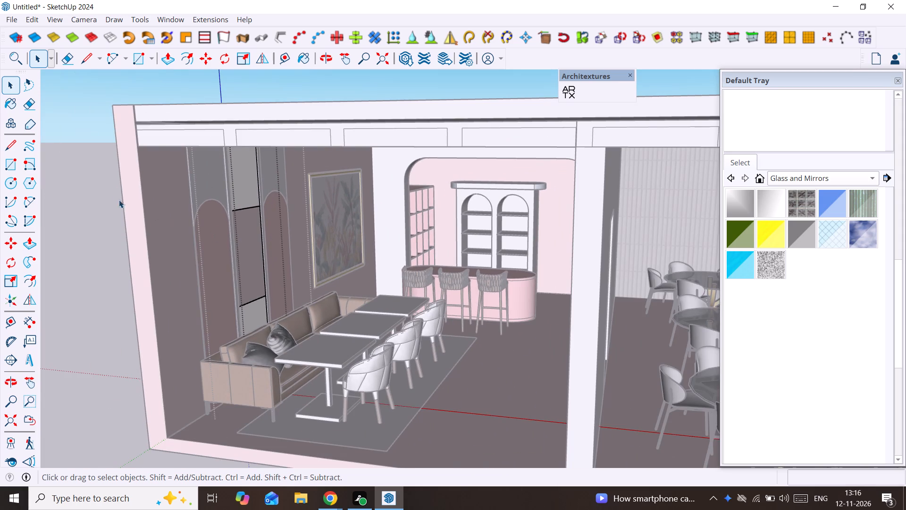
{"action": "left_click", "coordinate": [100, 190]}
Delete the remaining middle wall panel around the rectangular opening between the two arched panels behind the sofa.
{"action": "scroll", "coordinate": [176, 228], "scroll_direction": "up", "scroll_amount": 2}
{"action": "scroll", "coordinate": [240, 225], "scroll_direction": "up", "scroll_amount": 6}
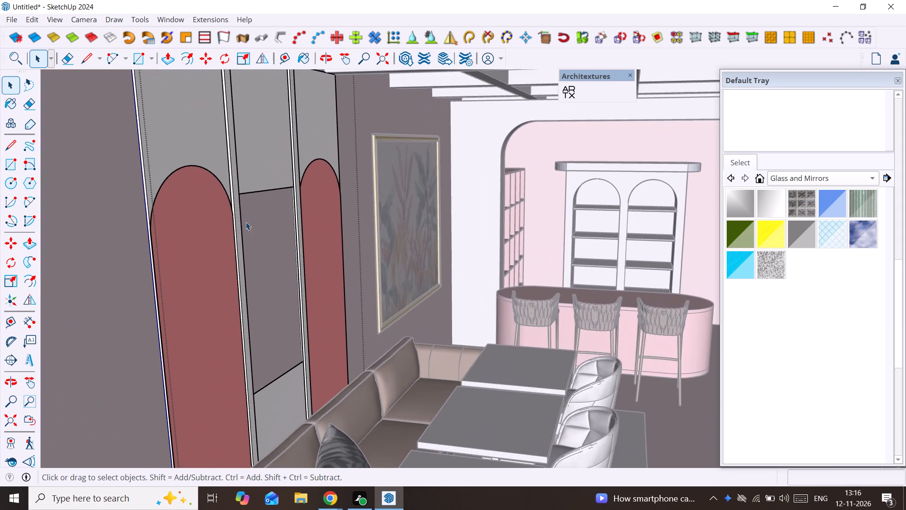
{"action": "middle_click_drag", "start_coordinate": [261, 211], "coordinate": [272, 189], "text": "shift"}
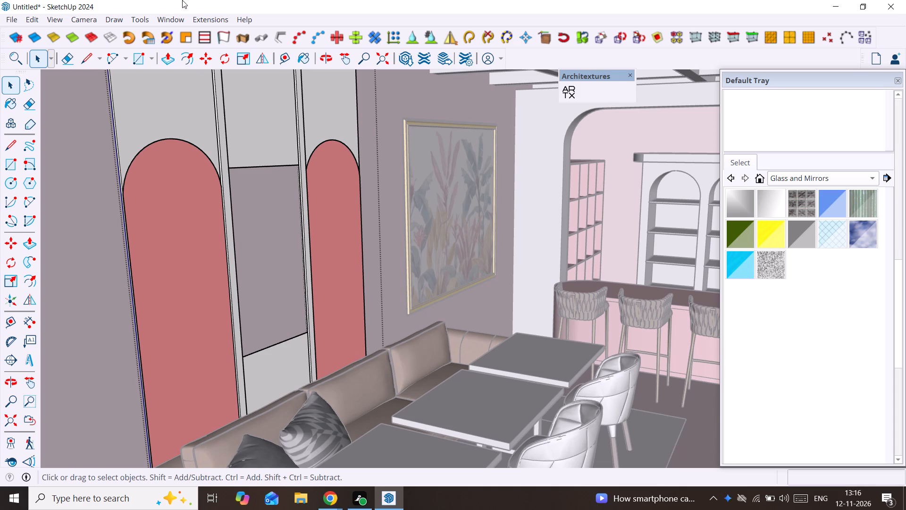
{"action": "double_click", "coordinate": [263, 108]}
{"action": "scroll", "coordinate": [268, 161], "scroll_direction": "up", "scroll_amount": 4}
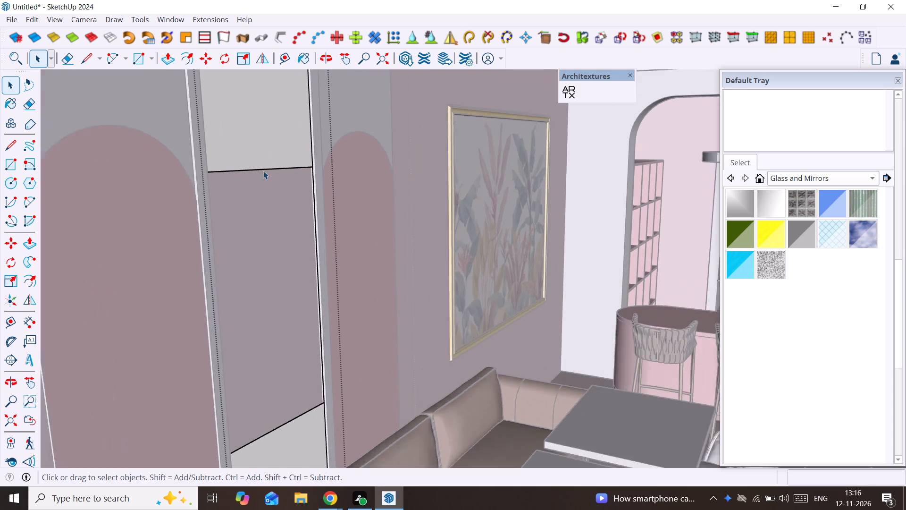
{"action": "scroll", "coordinate": [263, 171], "scroll_direction": "up", "scroll_amount": 6}
{"action": "middle_click_drag", "start_coordinate": [254, 169], "coordinate": [245, 107]}
{"action": "scroll", "coordinate": [337, 112], "scroll_direction": "up", "scroll_amount": 3}
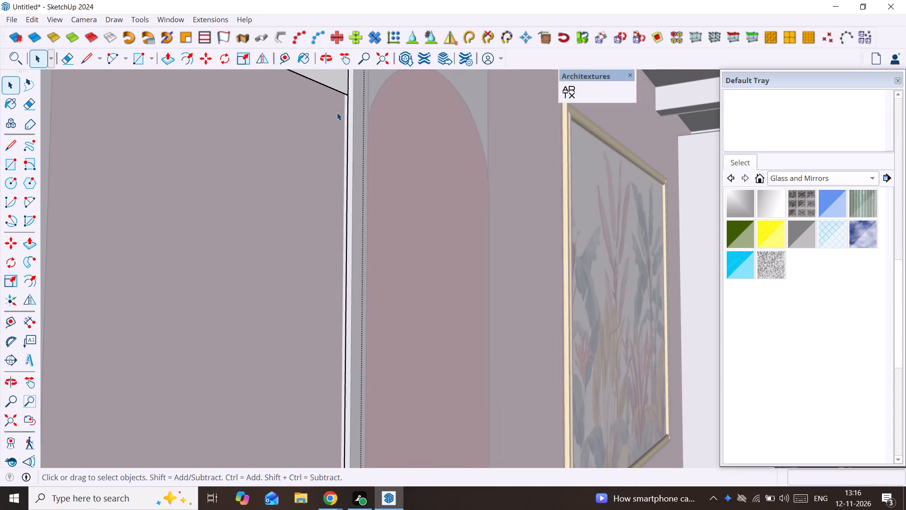
{"action": "middle_click_drag", "start_coordinate": [337, 112], "coordinate": [368, 112]}
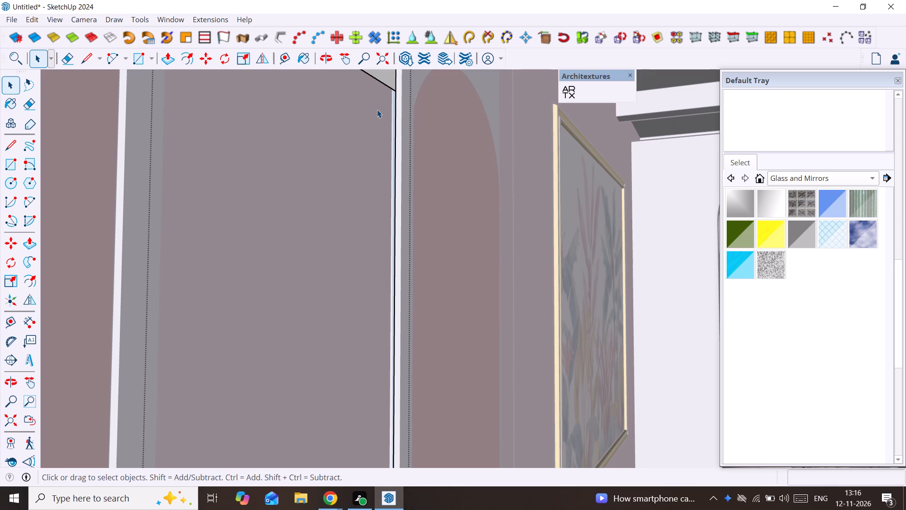
{"action": "scroll", "coordinate": [377, 110], "scroll_direction": "down", "scroll_amount": 17}
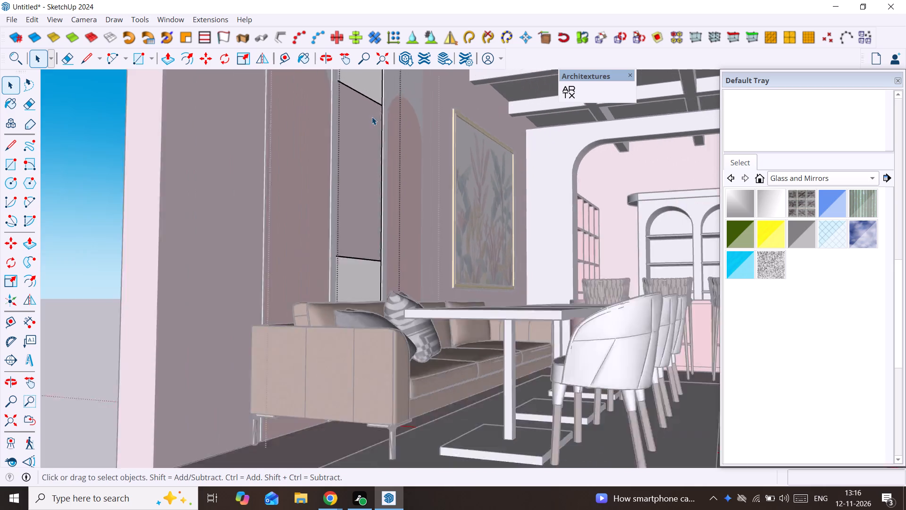
{"action": "scroll", "coordinate": [371, 120], "scroll_direction": "down", "scroll_amount": 4}
{"action": "middle_click_drag", "start_coordinate": [363, 137], "coordinate": [325, 229], "text": "shift"}
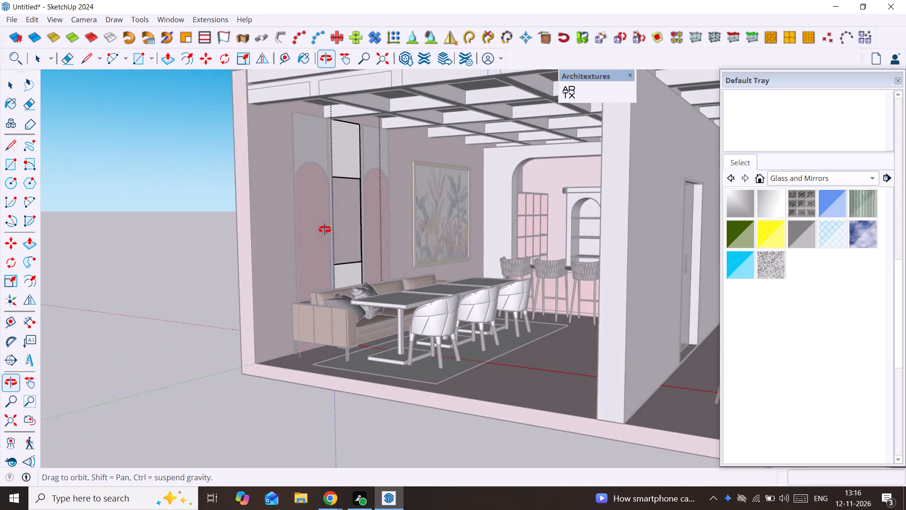
{"action": "left_click", "coordinate": [119, 161]}
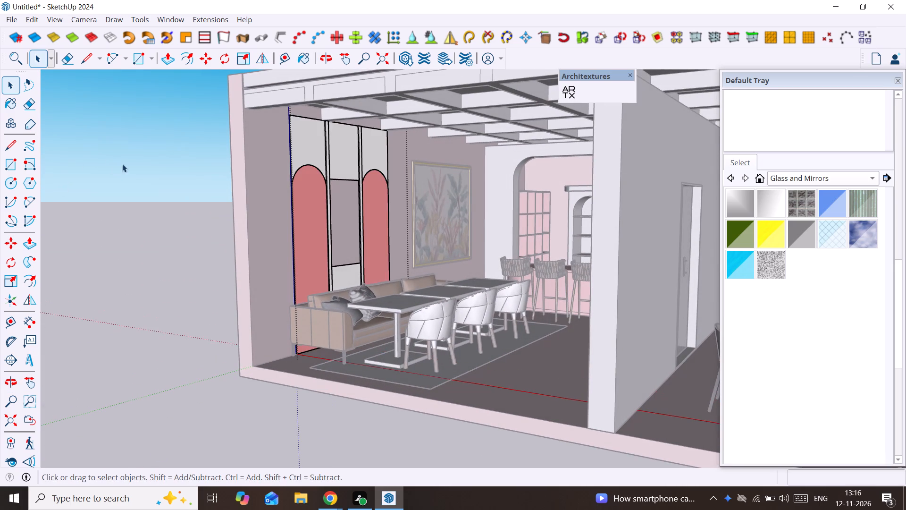
{"action": "left_click", "coordinate": [143, 186]}
{"action": "double_click", "coordinate": [351, 147]}
{"action": "left_click", "coordinate": [349, 150]}
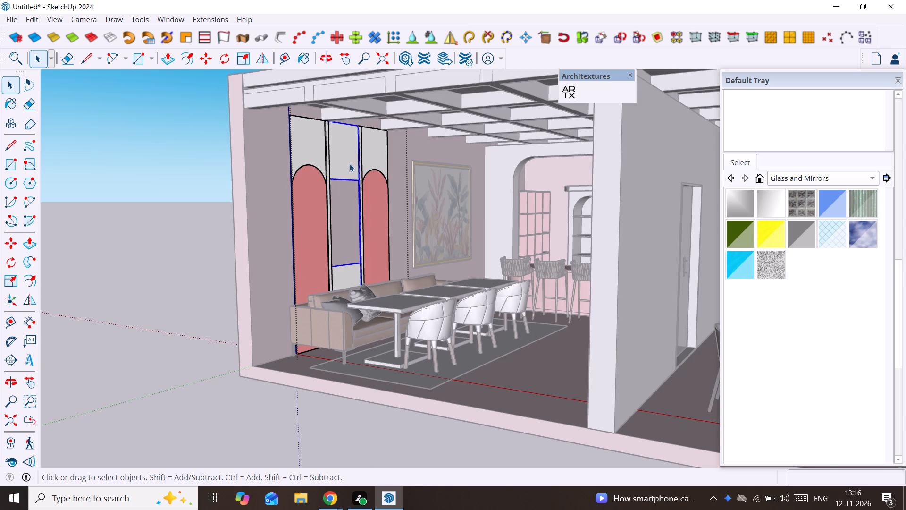
{"action": "scroll", "coordinate": [349, 163], "scroll_direction": "up", "scroll_amount": 5}
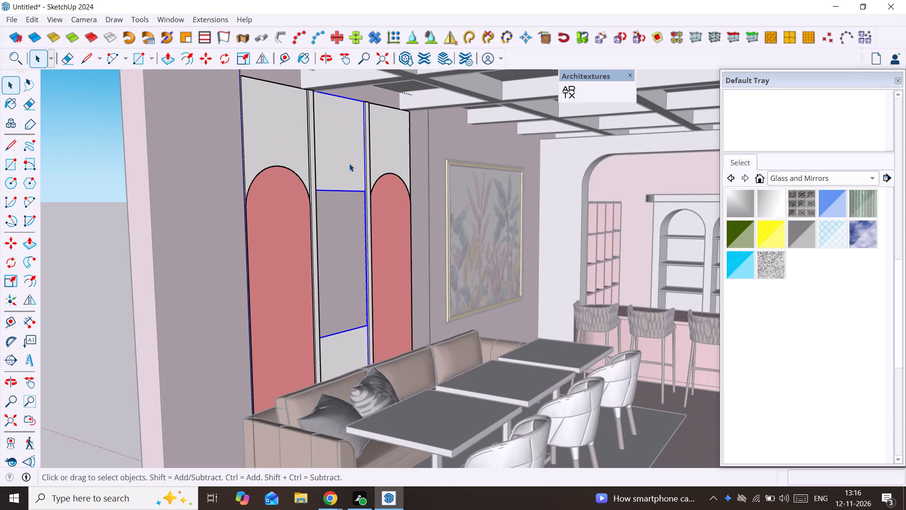
{"action": "key", "text": "Delete"}
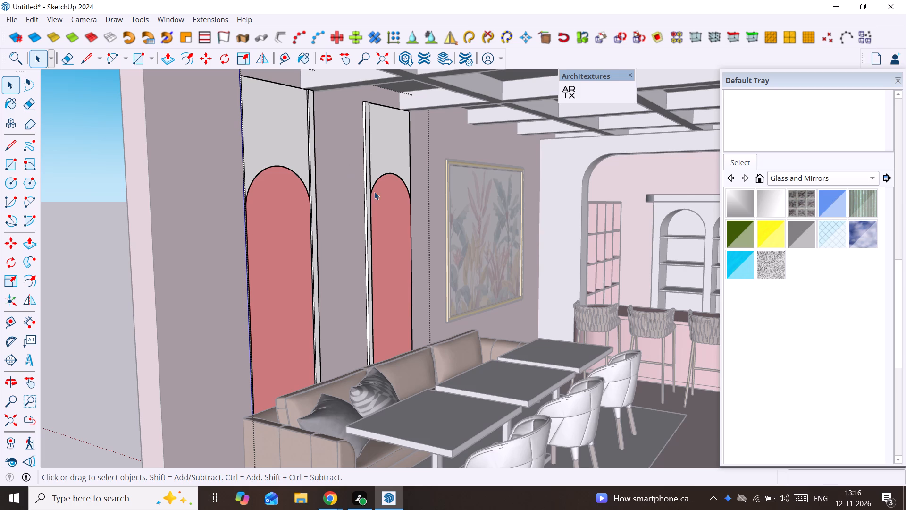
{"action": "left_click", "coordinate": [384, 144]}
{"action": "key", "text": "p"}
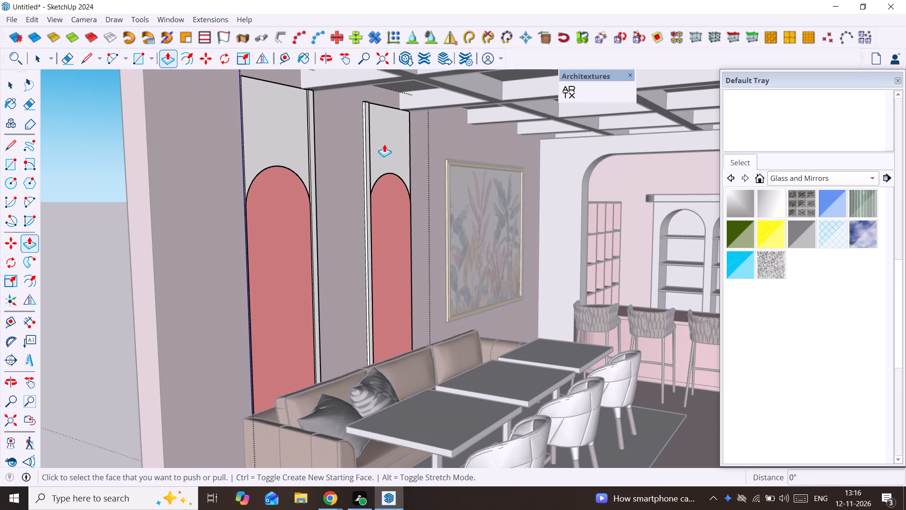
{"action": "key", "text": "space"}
Copy the arched panel nearest the artwork 2' 2 9/16" along the green axis into the middle gap, and deselect it.
{"action": "left_click", "coordinate": [390, 139]}
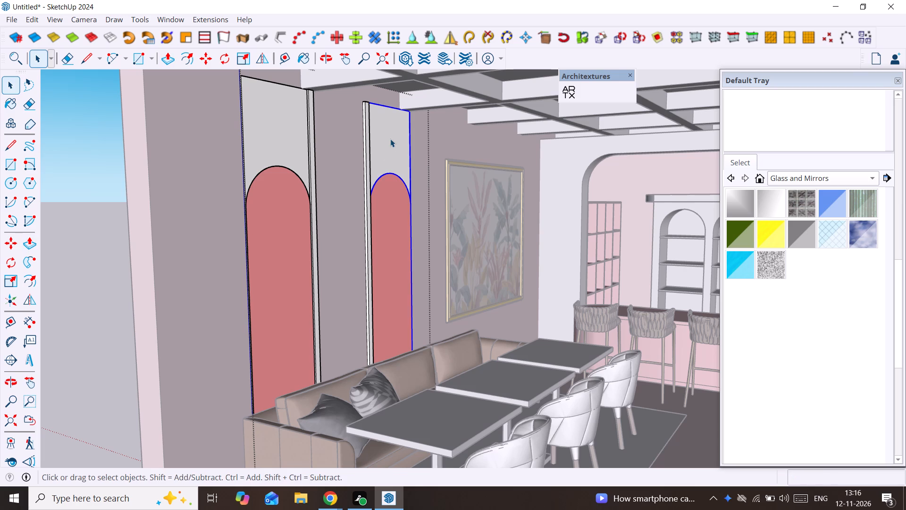
{"action": "key", "text": "m"}
{"action": "scroll", "coordinate": [388, 136], "scroll_direction": "up", "scroll_amount": 4}
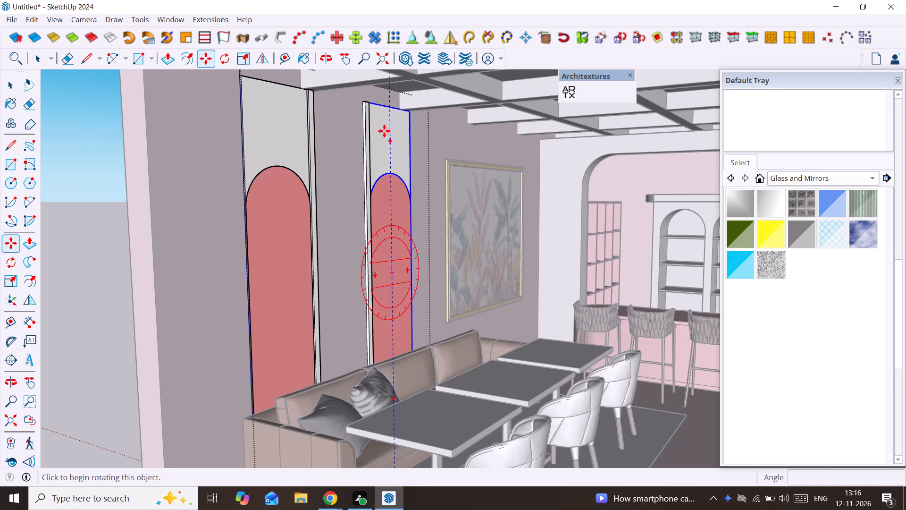
{"action": "left_click", "coordinate": [419, 104]}
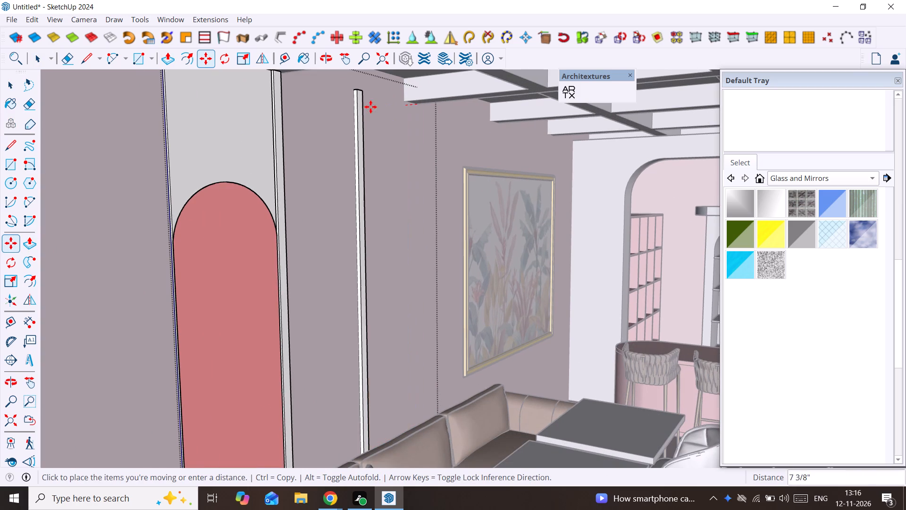
{"action": "scroll", "coordinate": [350, 98], "scroll_direction": "up", "scroll_amount": 4}
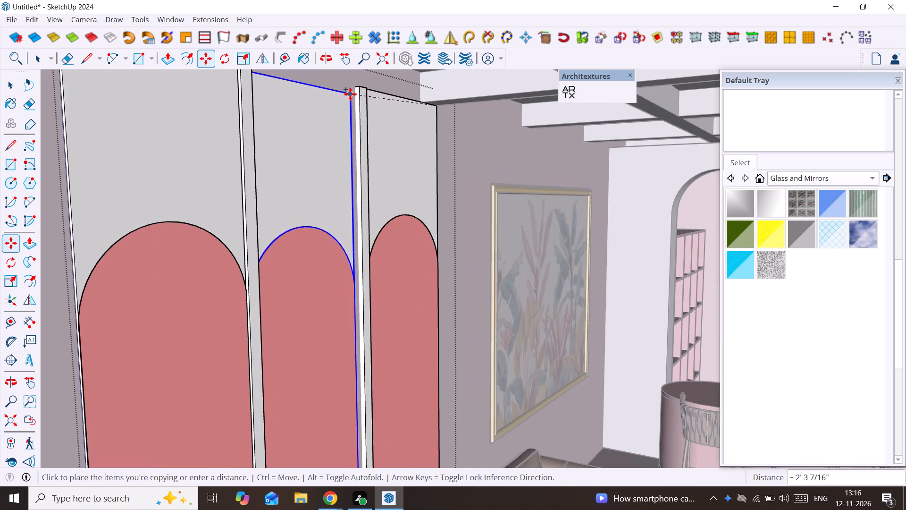
{"action": "scroll", "coordinate": [350, 94], "scroll_direction": "up", "scroll_amount": 2}
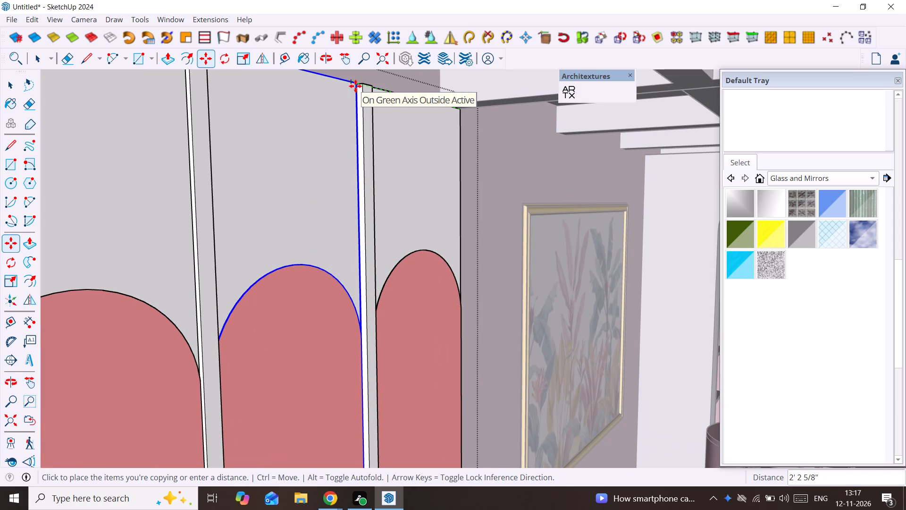
{"action": "left_click", "coordinate": [356, 85]}
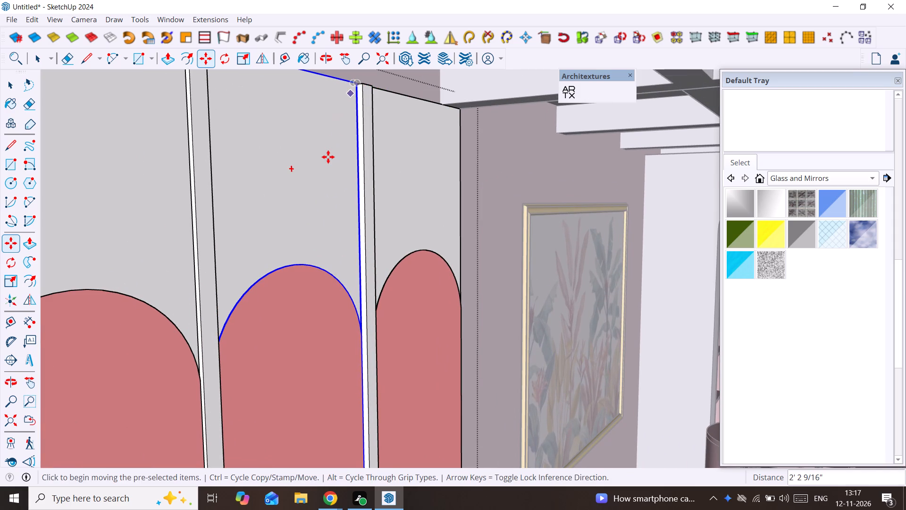
{"action": "scroll", "coordinate": [328, 157], "scroll_direction": "down", "scroll_amount": 20}
{"action": "scroll", "coordinate": [328, 157], "scroll_direction": "down", "scroll_amount": 8}
{"action": "key", "text": "space"}
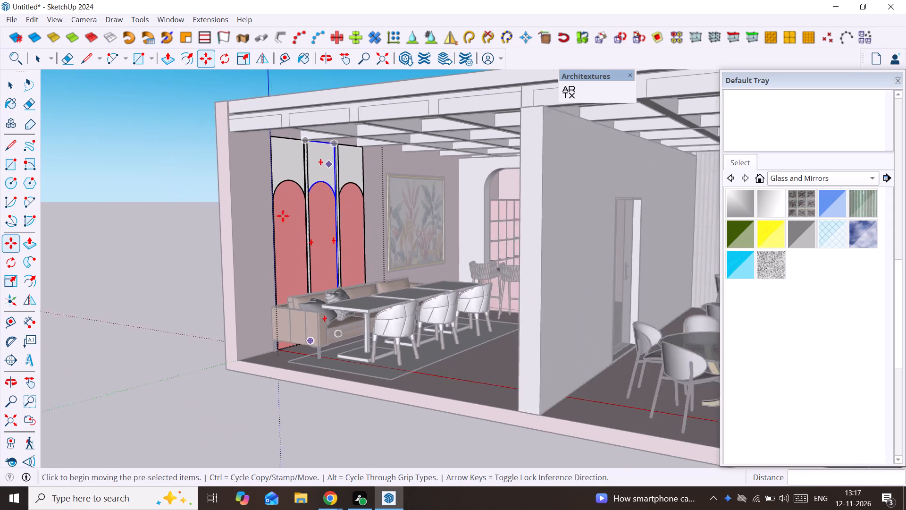
{"action": "left_click", "coordinate": [180, 217]}
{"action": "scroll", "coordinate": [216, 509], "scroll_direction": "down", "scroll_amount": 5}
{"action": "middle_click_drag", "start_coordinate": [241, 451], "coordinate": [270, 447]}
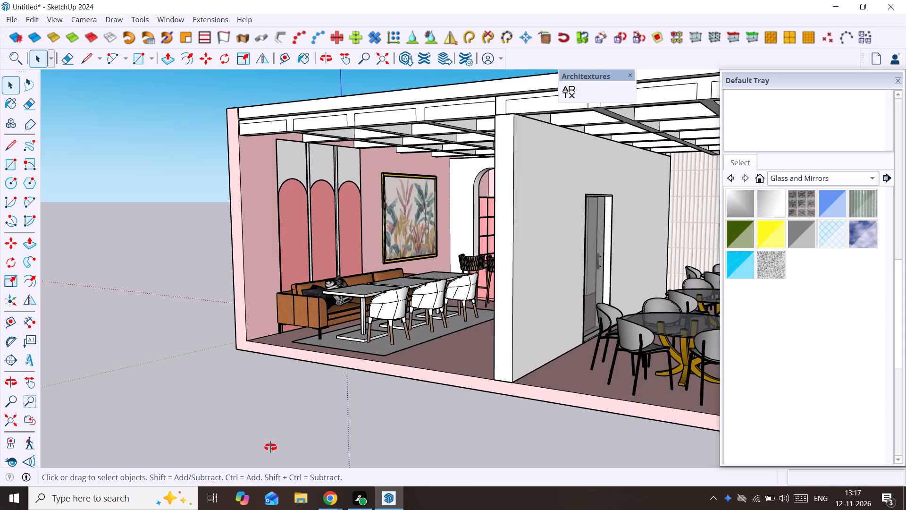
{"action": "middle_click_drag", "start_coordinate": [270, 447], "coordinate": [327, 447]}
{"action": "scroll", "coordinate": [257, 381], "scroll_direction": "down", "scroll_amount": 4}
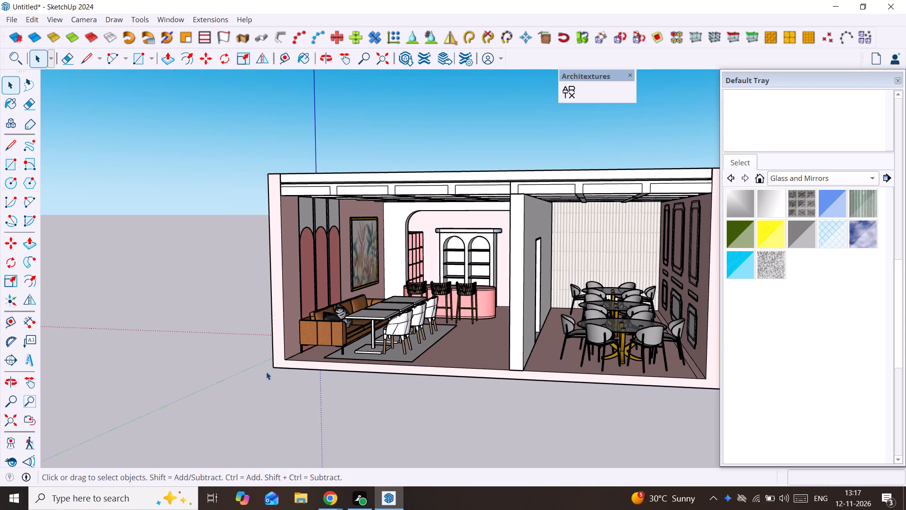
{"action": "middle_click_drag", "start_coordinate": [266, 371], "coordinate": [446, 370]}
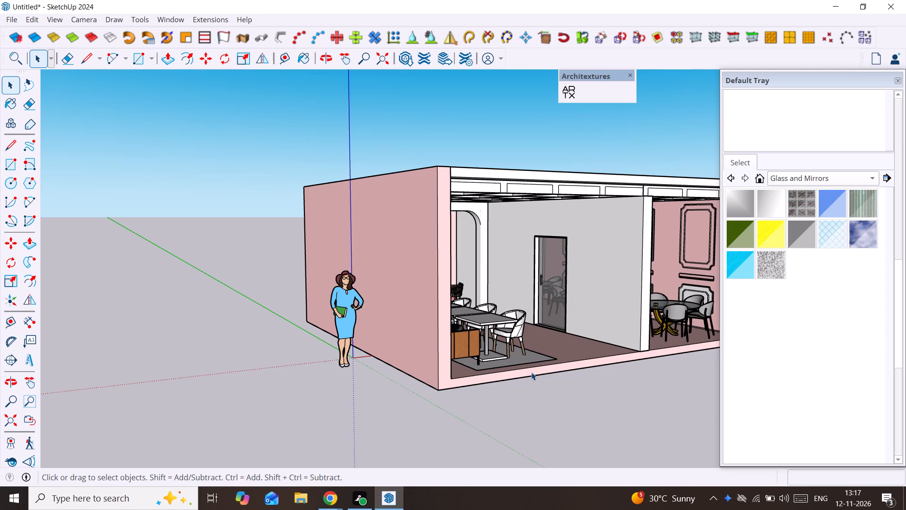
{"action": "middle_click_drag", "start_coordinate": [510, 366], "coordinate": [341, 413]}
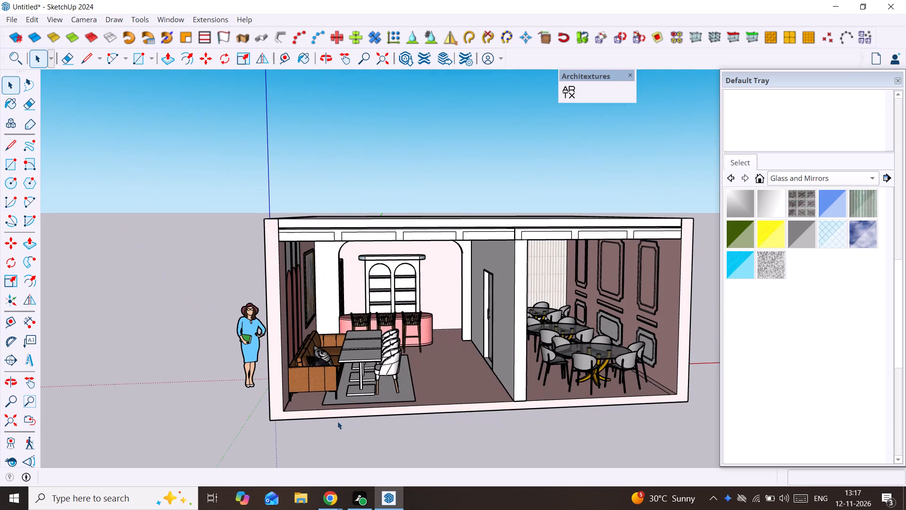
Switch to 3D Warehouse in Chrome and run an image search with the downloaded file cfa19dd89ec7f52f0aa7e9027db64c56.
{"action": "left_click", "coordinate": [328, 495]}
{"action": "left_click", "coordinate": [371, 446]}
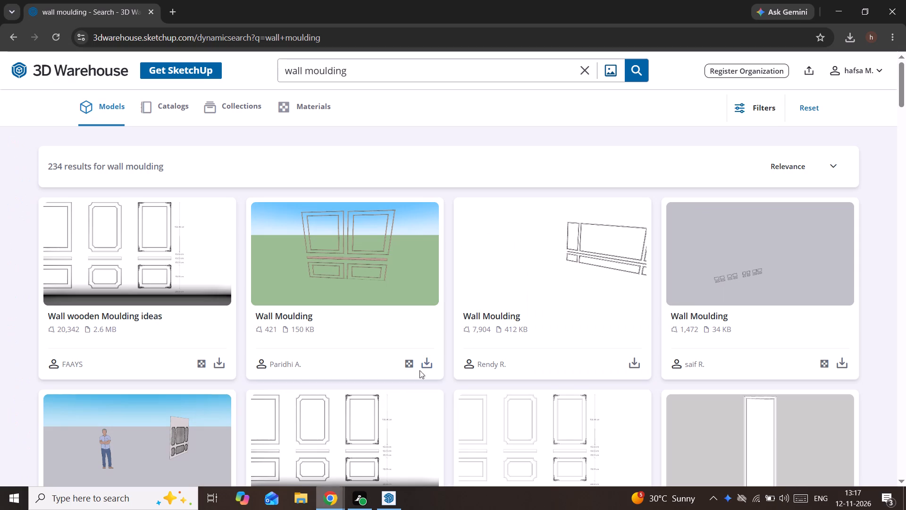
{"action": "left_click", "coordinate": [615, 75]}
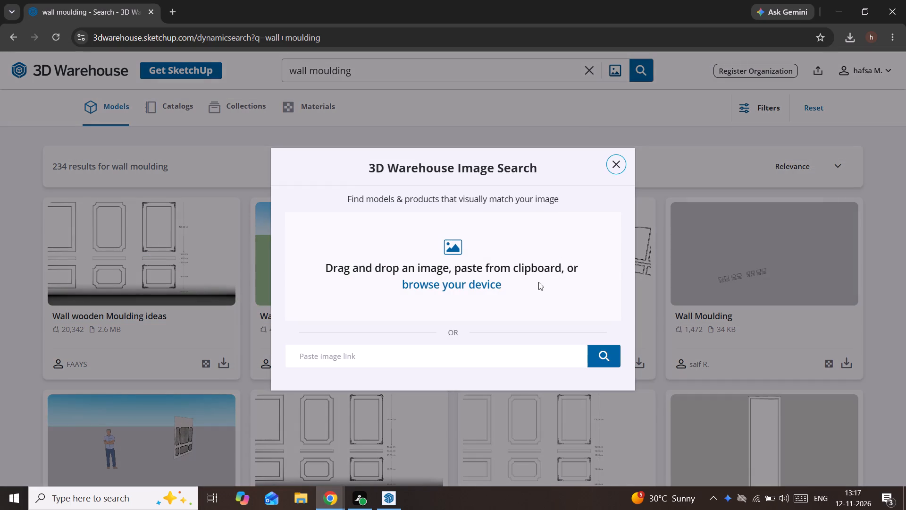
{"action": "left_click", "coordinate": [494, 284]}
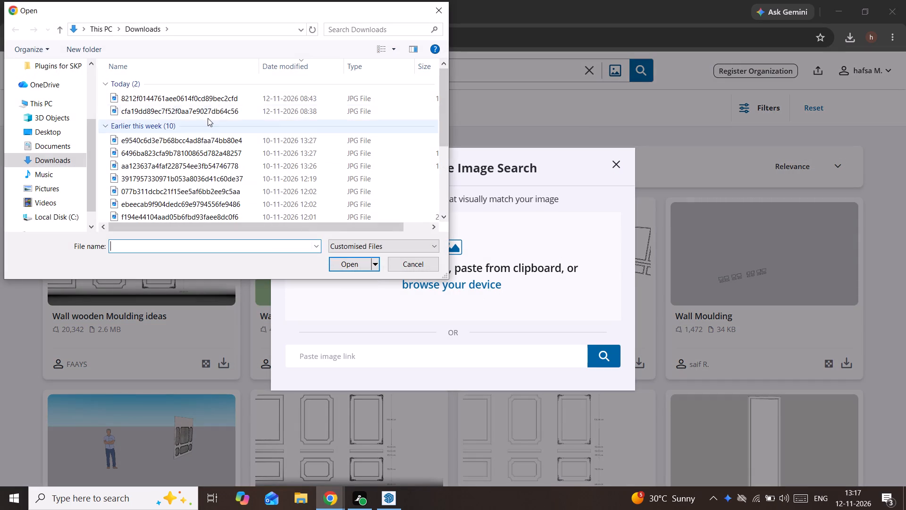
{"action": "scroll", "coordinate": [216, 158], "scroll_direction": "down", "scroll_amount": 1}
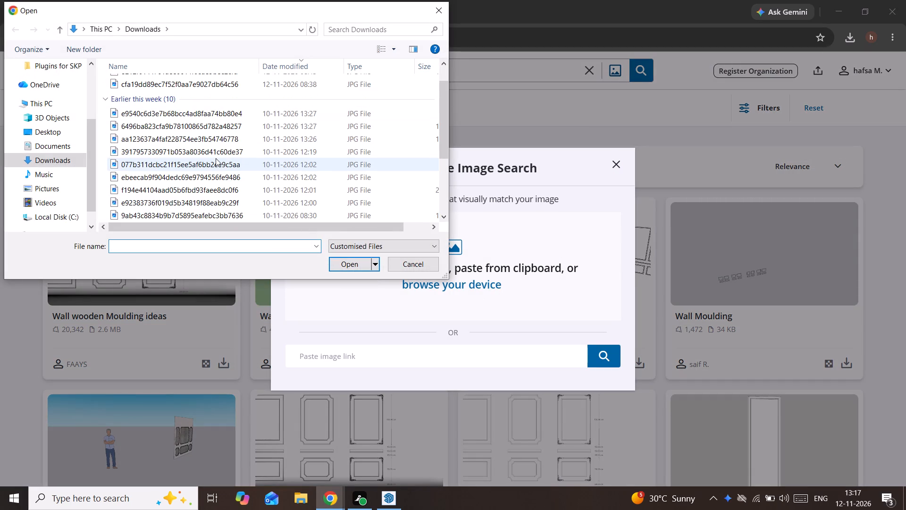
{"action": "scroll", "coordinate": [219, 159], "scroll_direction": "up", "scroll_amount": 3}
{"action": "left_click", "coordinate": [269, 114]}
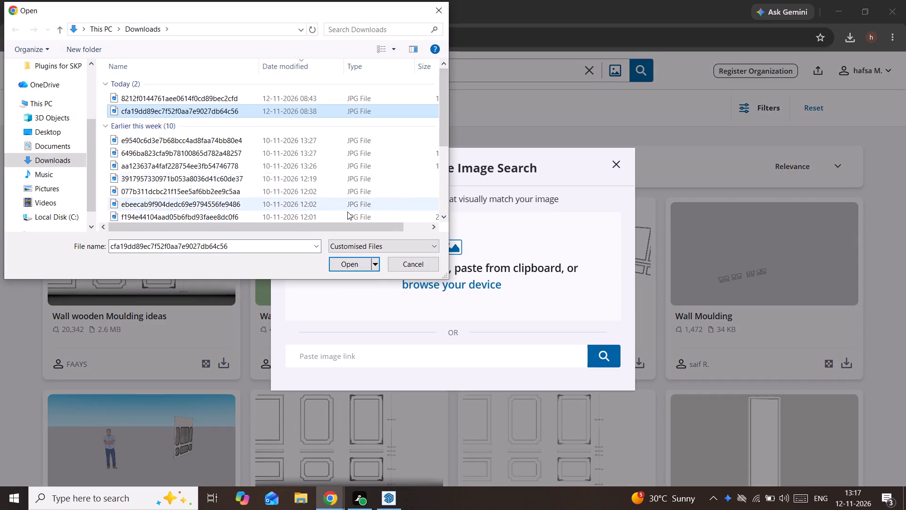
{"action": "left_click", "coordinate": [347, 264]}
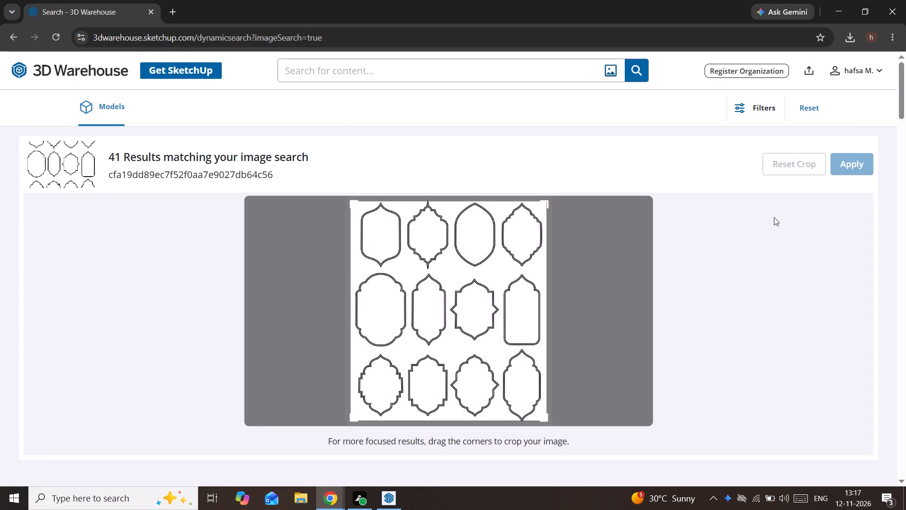
Run a new 3D Warehouse image search with the restaurant reference image 8212f0144761aee0614f0cd89bec2cfd from Downloads.
{"action": "left_click", "coordinate": [612, 70]}
{"action": "left_click", "coordinate": [481, 283]}
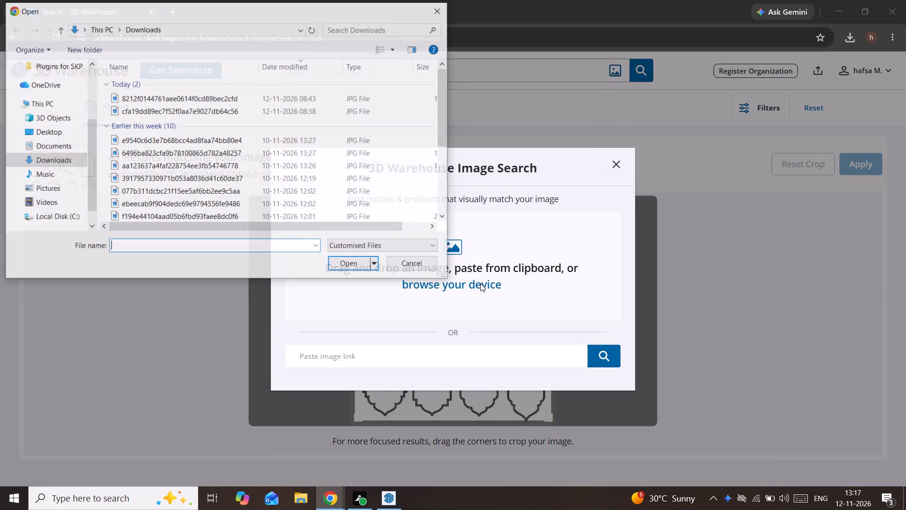
{"action": "left_click", "coordinate": [318, 103]}
{"action": "left_click", "coordinate": [347, 257]}
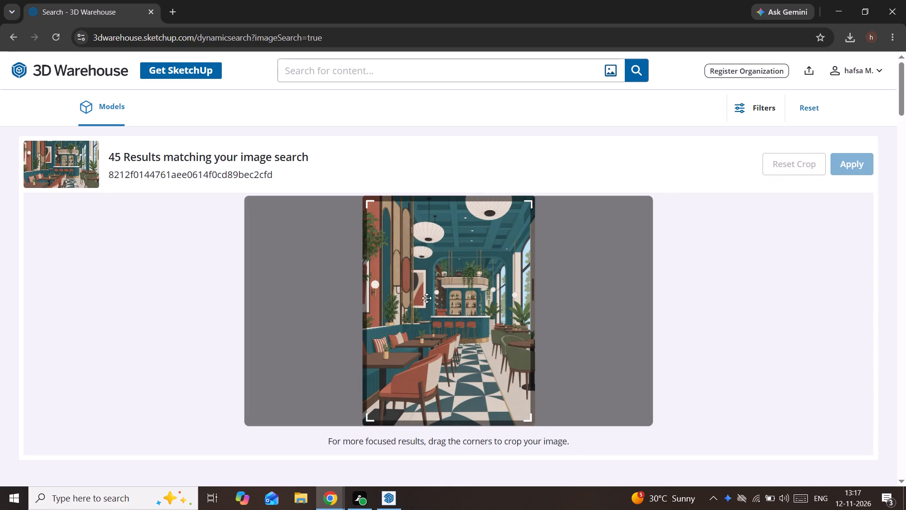
Crop the reference image to the two white ribbed pendant lamps beside the wall column and apply the crop to the image search.
{"action": "scroll", "coordinate": [415, 235], "scroll_direction": "up", "scroll_amount": 8}
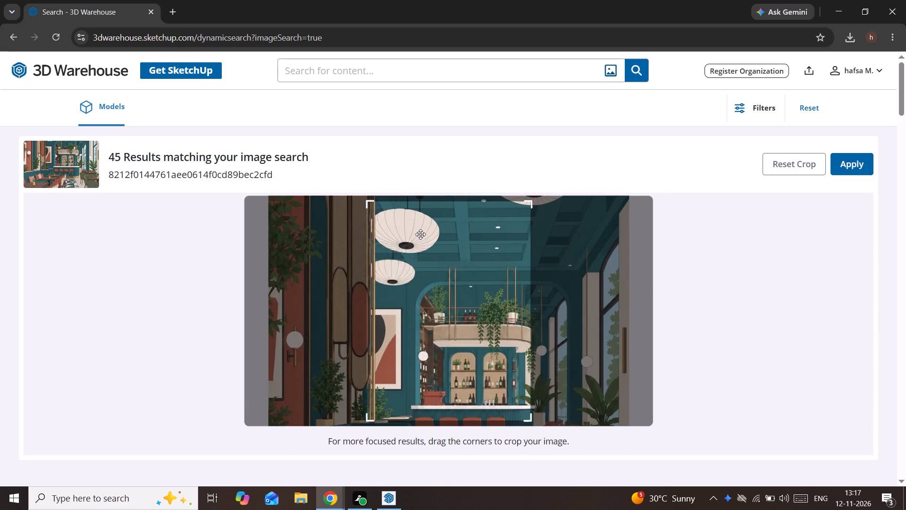
{"action": "scroll", "coordinate": [420, 234], "scroll_direction": "up", "scroll_amount": 3}
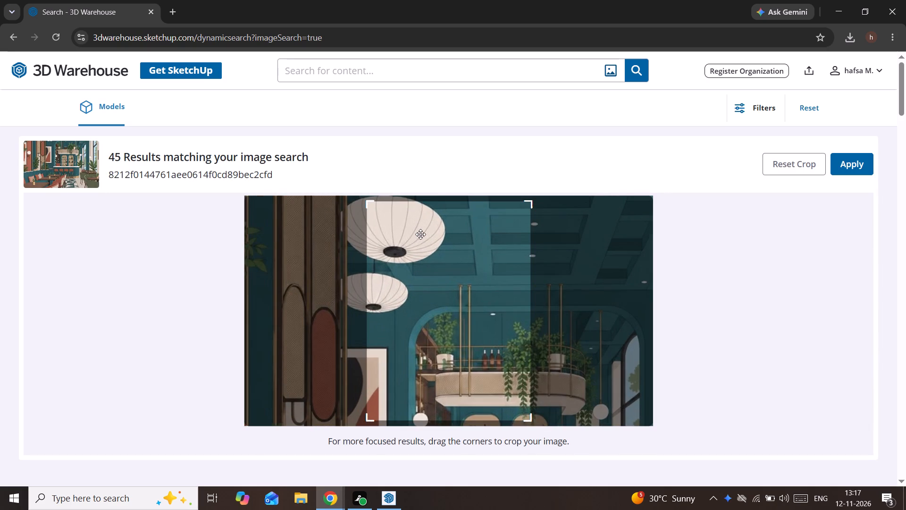
{"action": "middle_click_drag", "start_coordinate": [420, 234], "coordinate": [469, 247]}
{"action": "left_click_drag", "start_coordinate": [528, 204], "coordinate": [510, 211]}
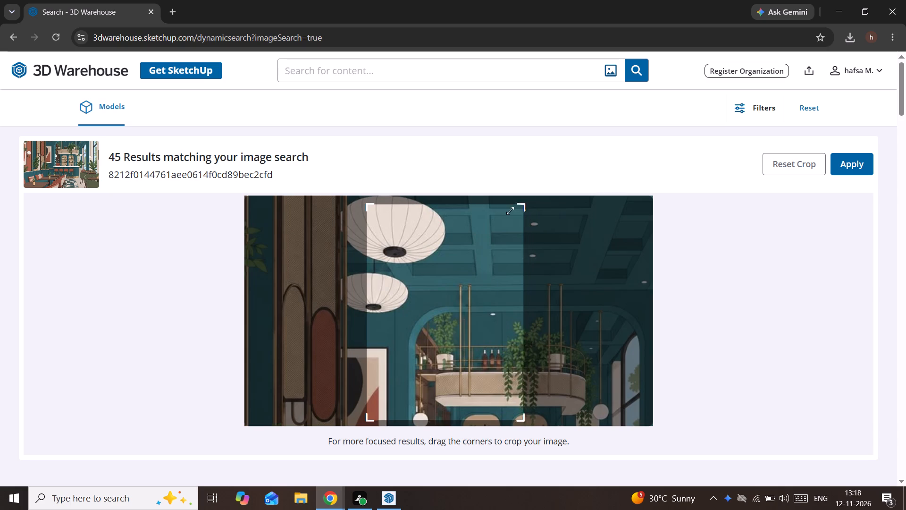
{"action": "left_click_drag", "start_coordinate": [510, 211], "coordinate": [457, 217]}
{"action": "left_click_drag", "start_coordinate": [365, 215], "coordinate": [340, 198]}
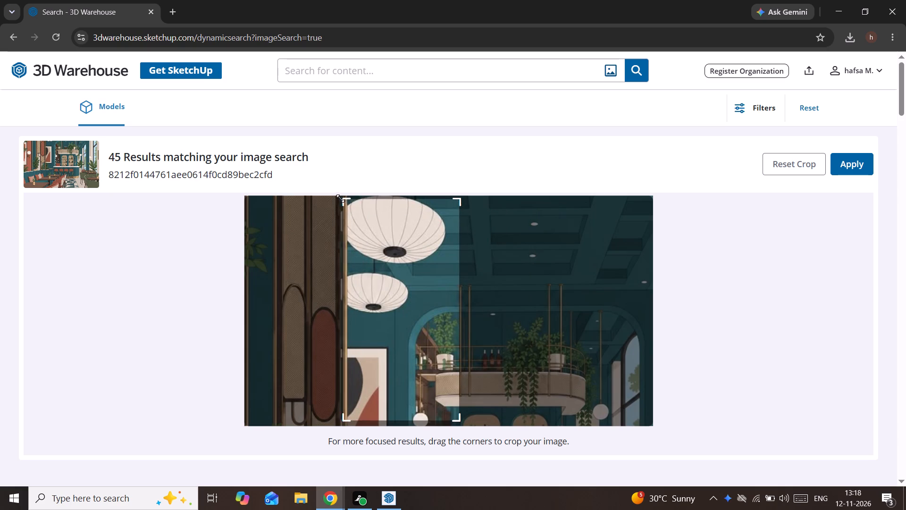
{"action": "left_click_drag", "start_coordinate": [340, 198], "coordinate": [337, 197]}
{"action": "left_click_drag", "start_coordinate": [460, 420], "coordinate": [449, 400]}
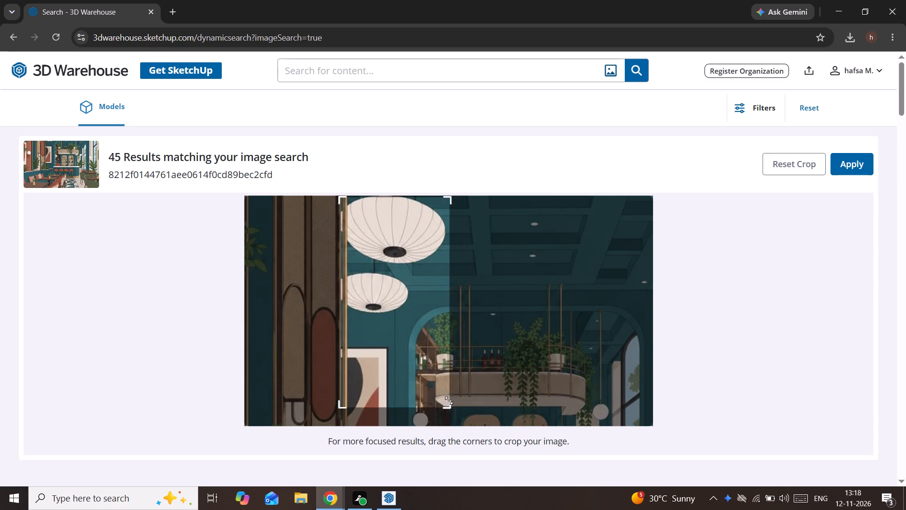
{"action": "left_click_drag", "start_coordinate": [449, 400], "coordinate": [463, 322]}
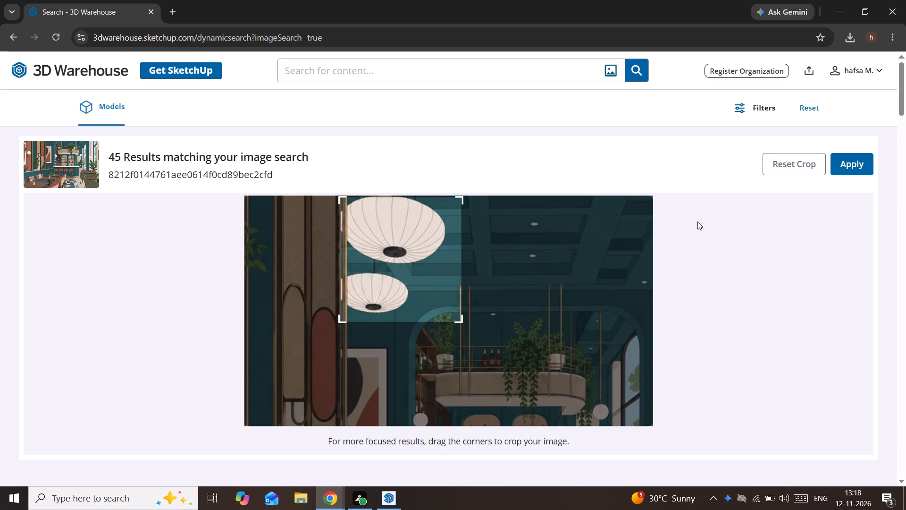
{"action": "left_click", "coordinate": [847, 157]}
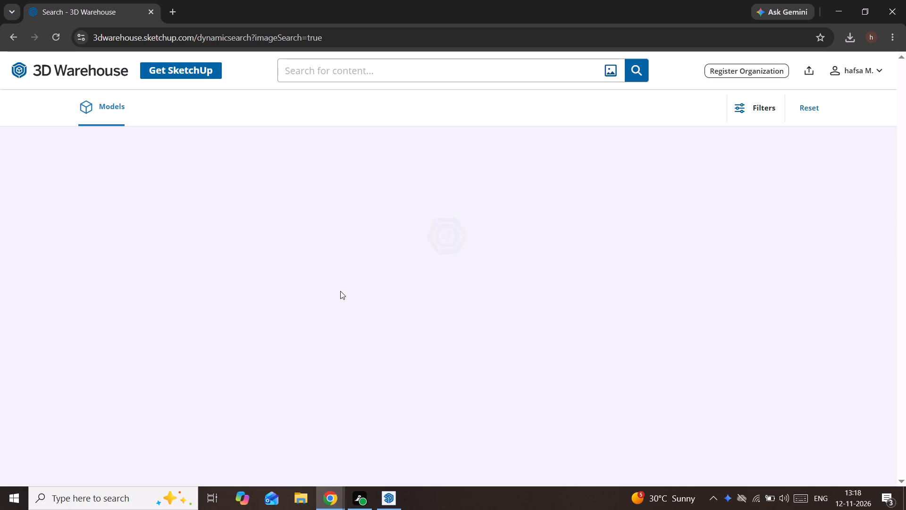
Try to download the pendant model named Lamp as a SketchUp file, unlock more daily downloads and decline the subscription offer.
{"action": "scroll", "coordinate": [340, 291], "scroll_direction": "down", "scroll_amount": 5}
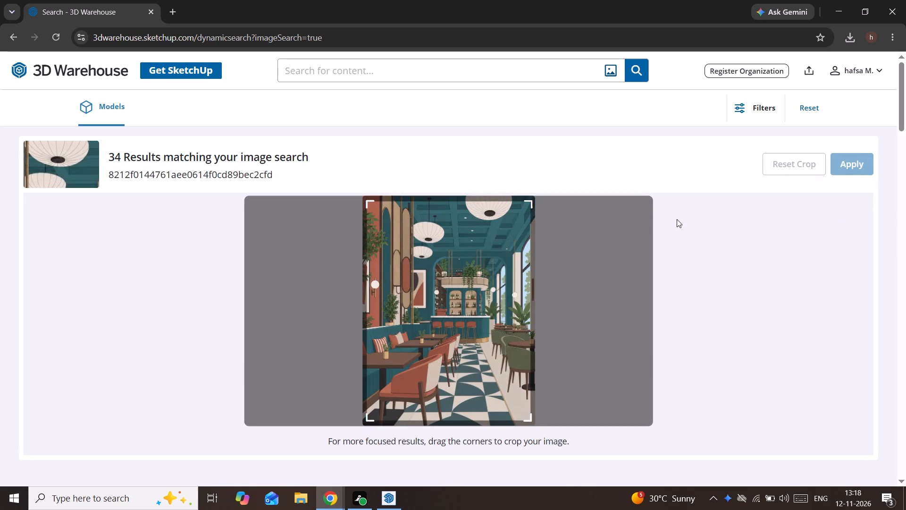
{"action": "scroll", "coordinate": [724, 246], "scroll_direction": "down", "scroll_amount": 4}
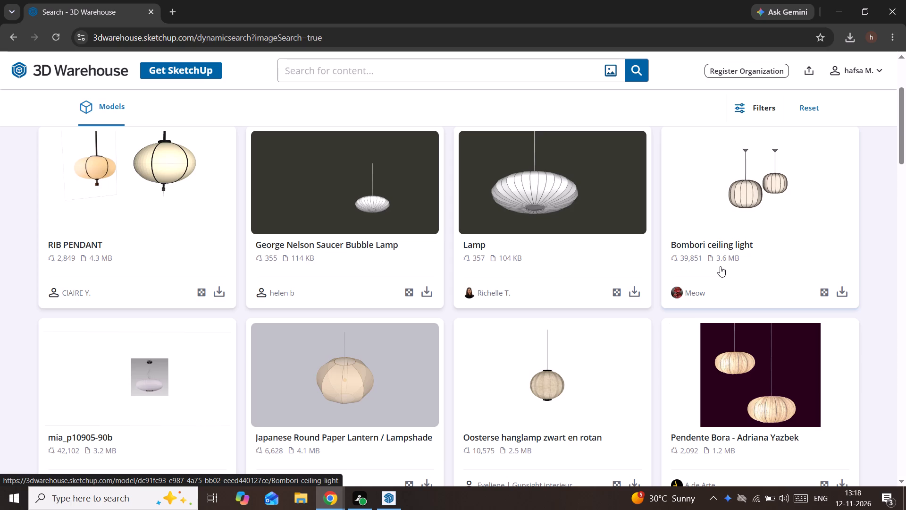
{"action": "left_click", "coordinate": [640, 289]}
{"action": "left_click", "coordinate": [648, 313]}
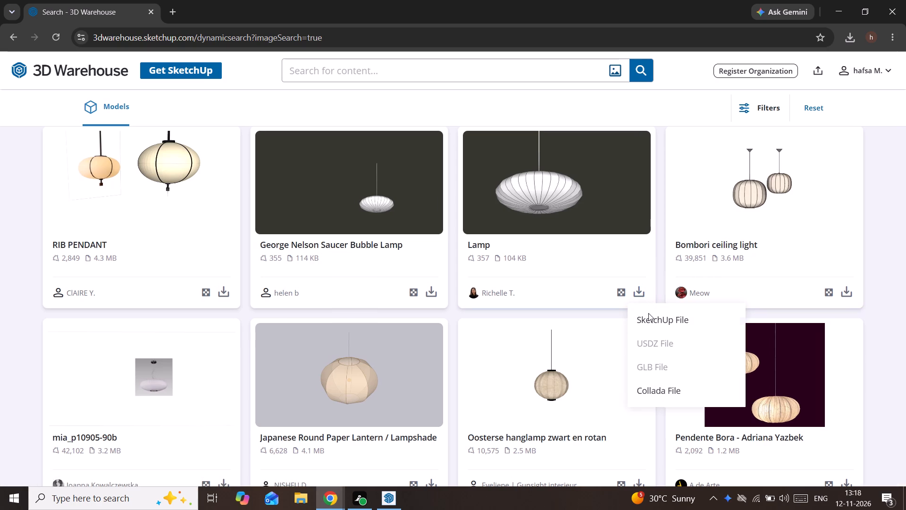
{"action": "scroll", "coordinate": [578, 314], "scroll_direction": "down", "scroll_amount": 4}
{"action": "scroll", "coordinate": [751, 290], "scroll_direction": "down", "scroll_amount": 4}
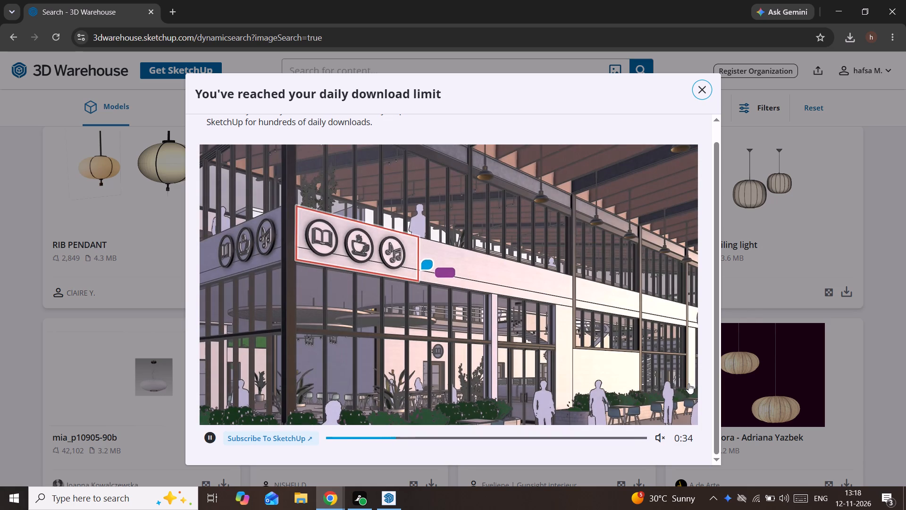
{"action": "left_click", "coordinate": [683, 408]}
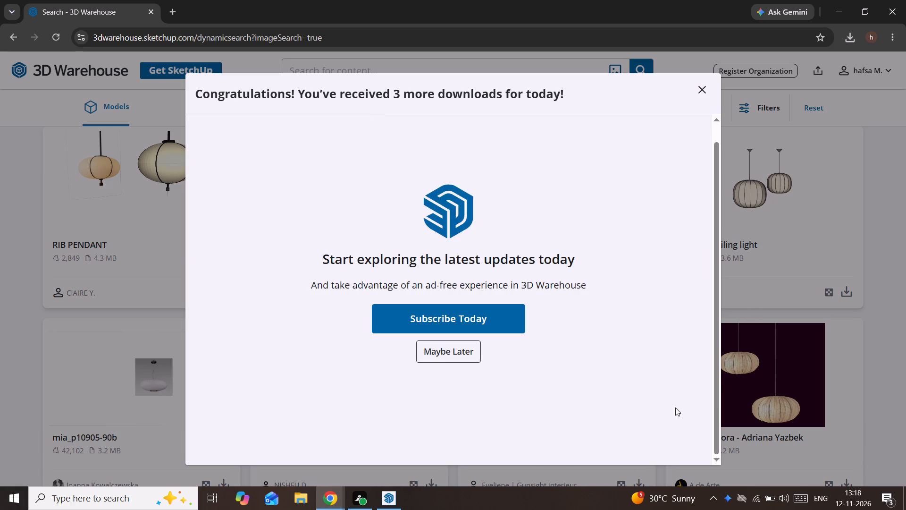
{"action": "left_click", "coordinate": [461, 350]}
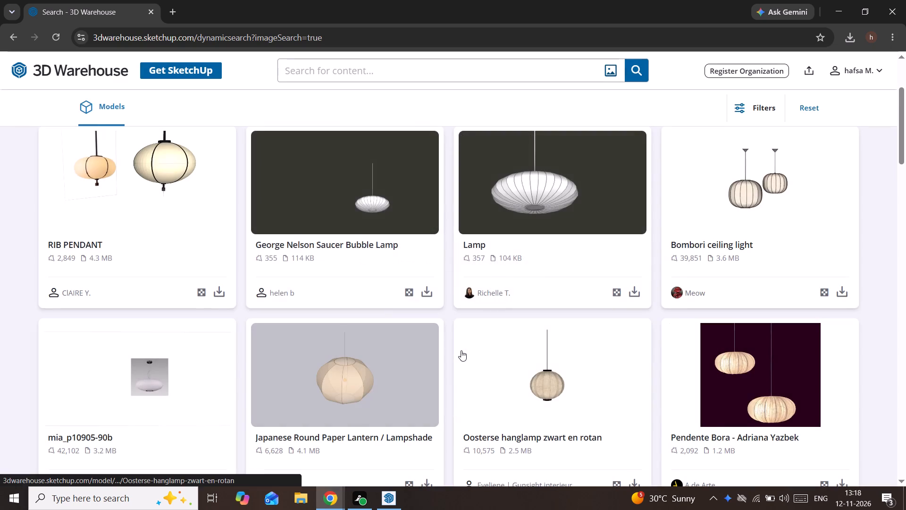
Download the Bolia lampen pendant model as a SketchUp file, browse the remaining lamp results and switch back to SketchUp.
{"action": "scroll", "coordinate": [461, 350], "scroll_direction": "down", "scroll_amount": 7}
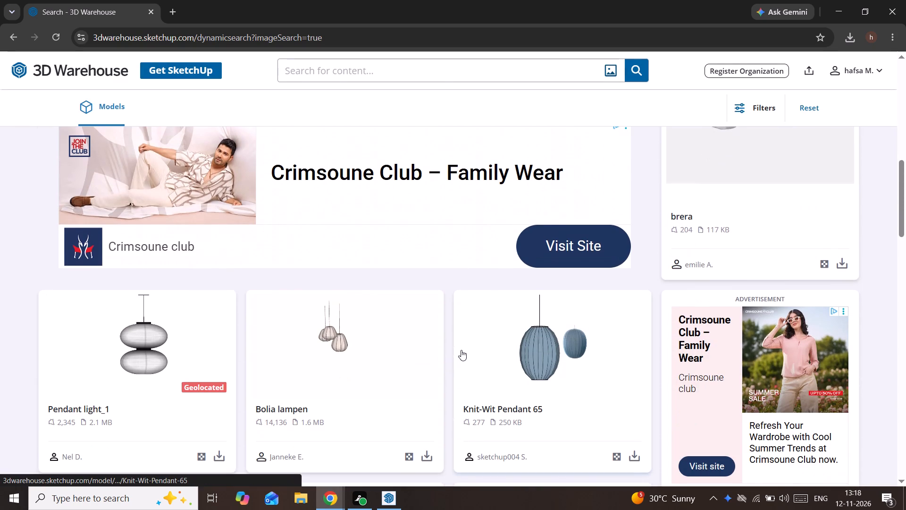
{"action": "scroll", "coordinate": [461, 350], "scroll_direction": "down", "scroll_amount": 1}
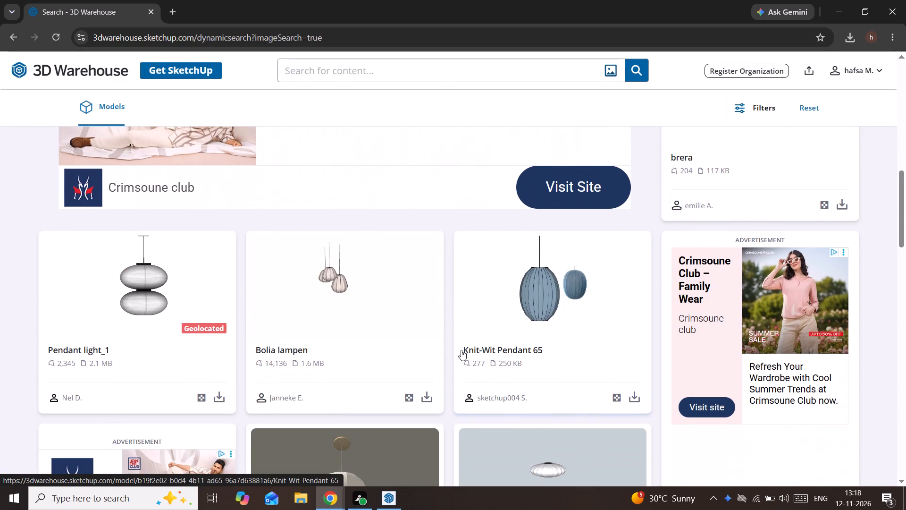
{"action": "left_click", "coordinate": [432, 395]}
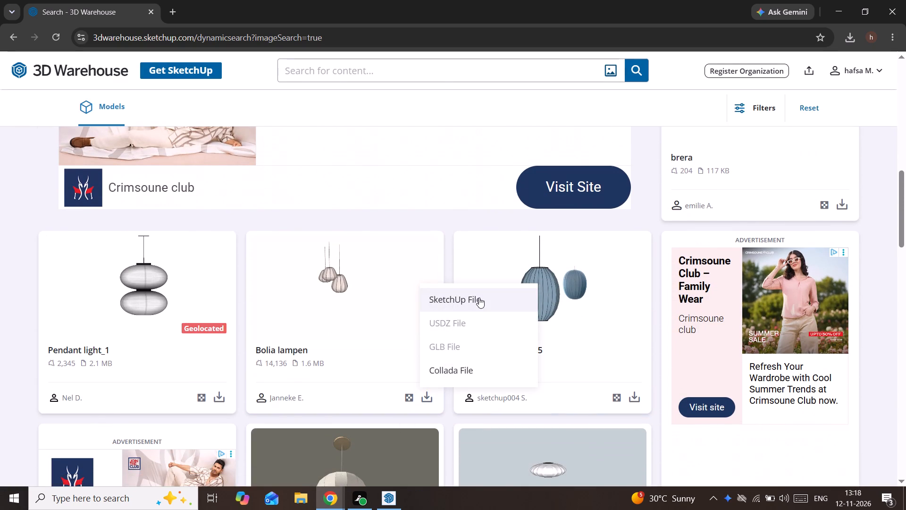
{"action": "left_click", "coordinate": [479, 297]}
{"action": "scroll", "coordinate": [478, 302], "scroll_direction": "down", "scroll_amount": 3}
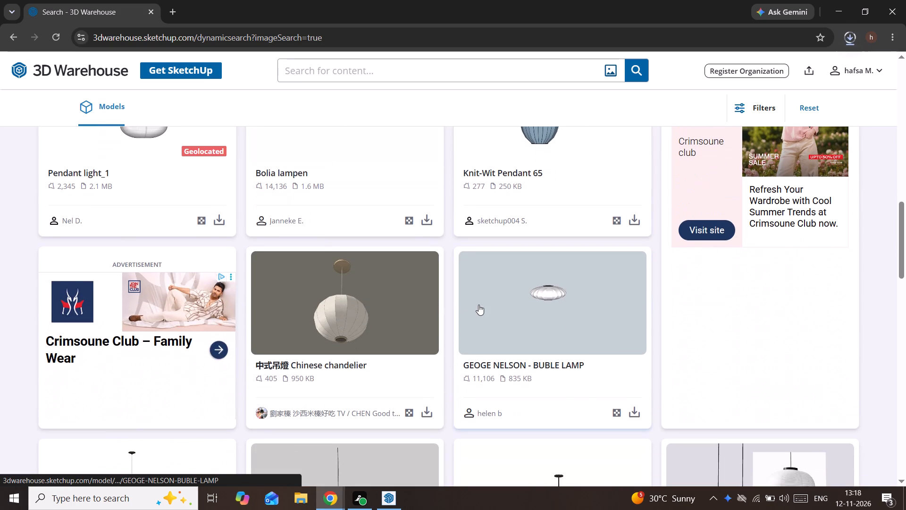
{"action": "scroll", "coordinate": [454, 381], "scroll_direction": "down", "scroll_amount": 2}
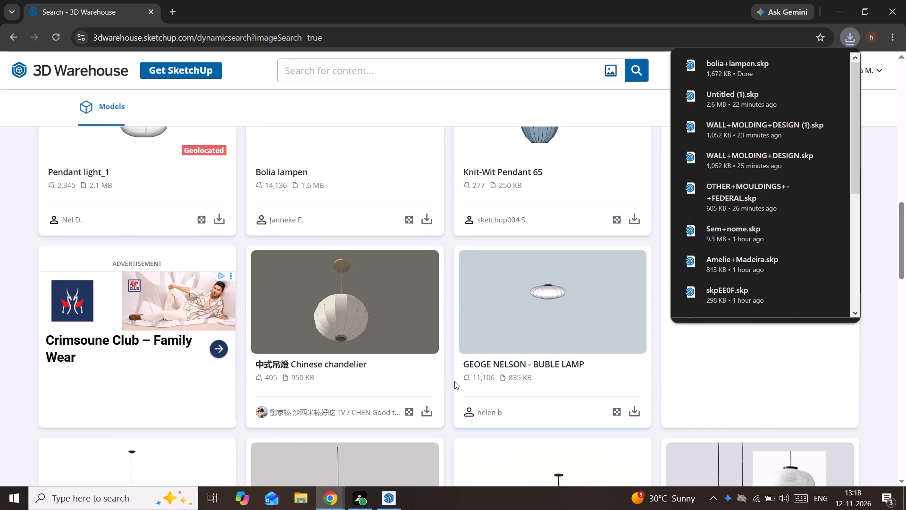
{"action": "scroll", "coordinate": [454, 381], "scroll_direction": "down", "scroll_amount": 1}
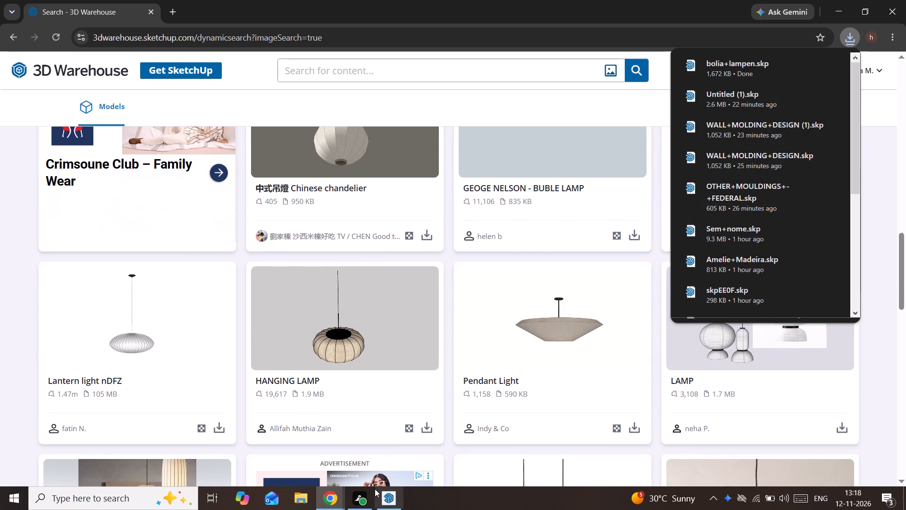
{"action": "left_click", "coordinate": [389, 501]}
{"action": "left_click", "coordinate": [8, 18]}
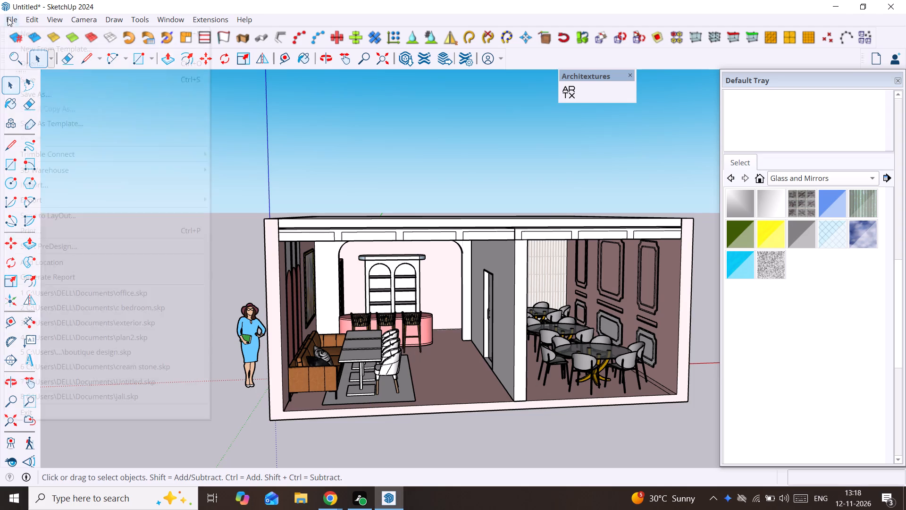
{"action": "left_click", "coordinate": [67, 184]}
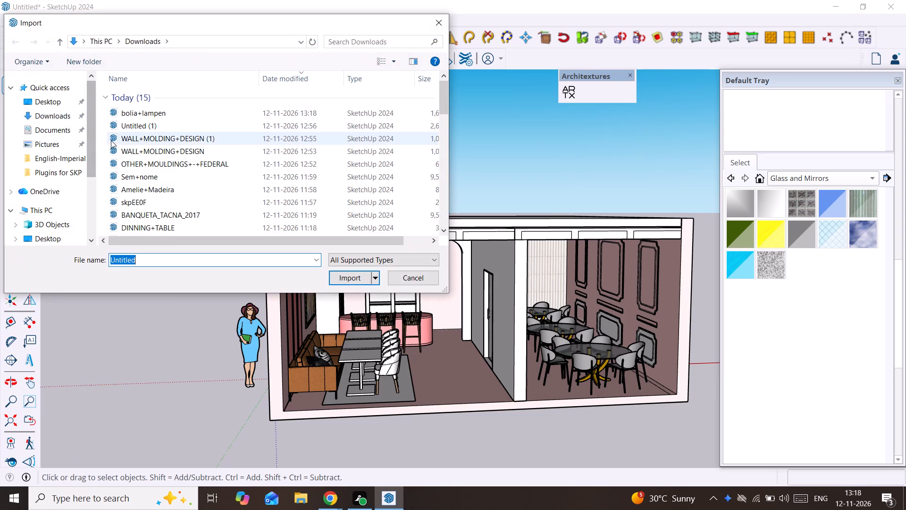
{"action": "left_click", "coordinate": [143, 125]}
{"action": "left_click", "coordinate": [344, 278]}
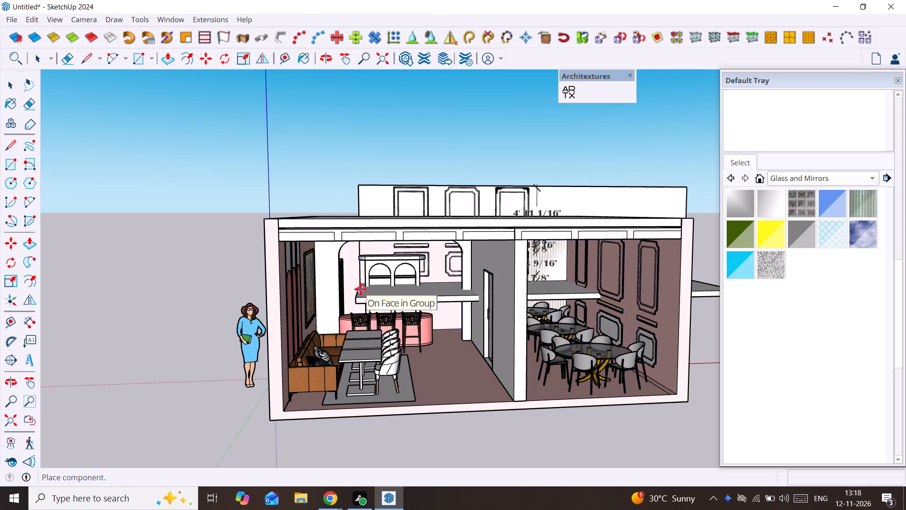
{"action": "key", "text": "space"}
Import the bolia+lampen file from Downloads and place the pendant cluster in front of the arched bar shelving.
{"action": "left_click", "coordinate": [13, 21]}
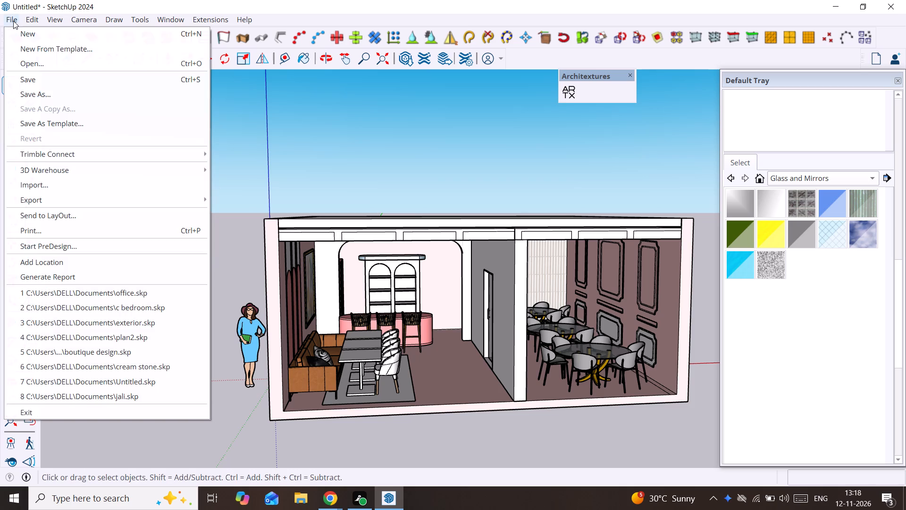
{"action": "left_click", "coordinate": [107, 181]}
{"action": "scroll", "coordinate": [209, 113], "scroll_direction": "up", "scroll_amount": 3}
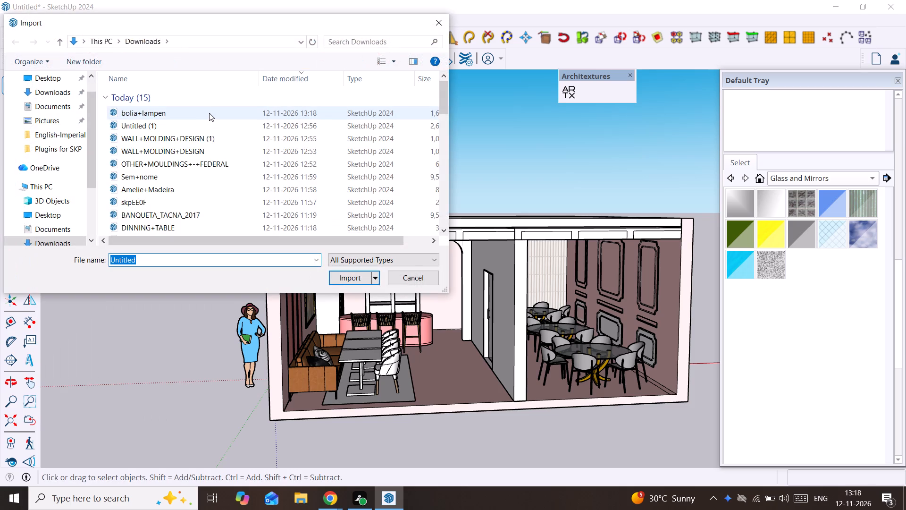
{"action": "left_click", "coordinate": [212, 112]}
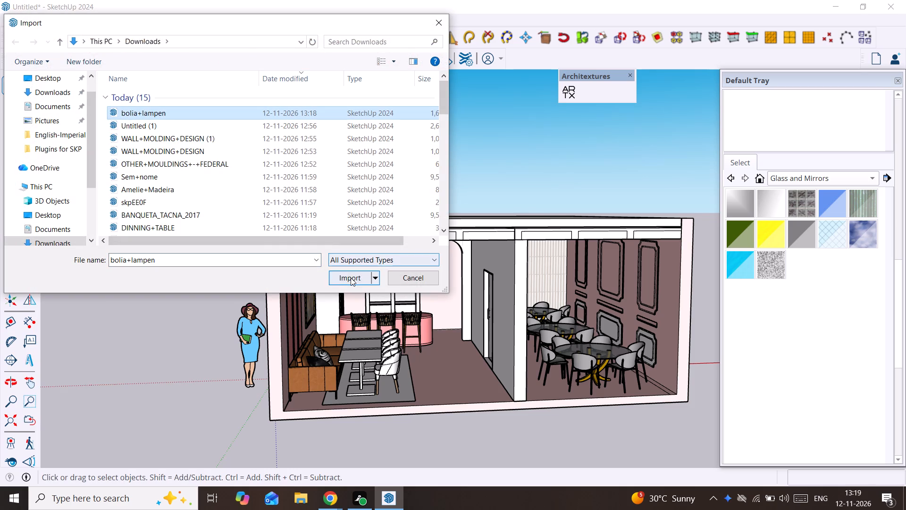
{"action": "left_click", "coordinate": [351, 278]}
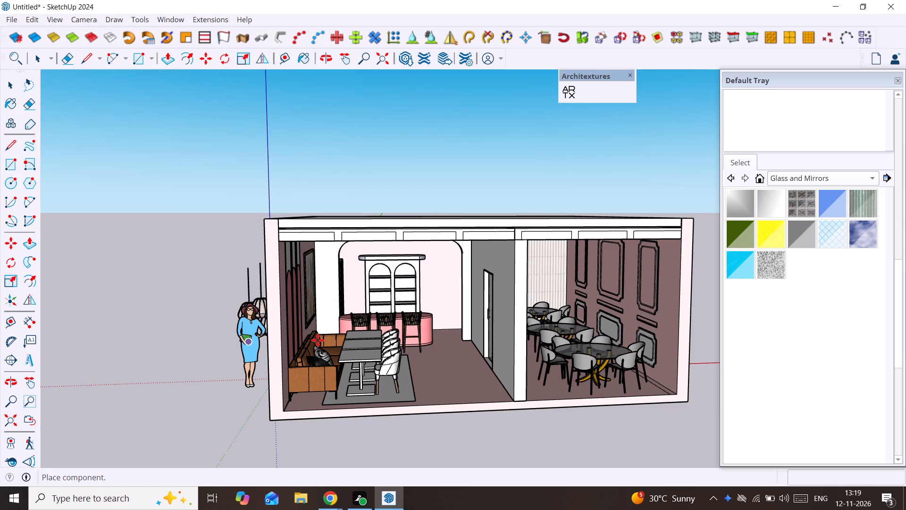
{"action": "left_click", "coordinate": [388, 272]}
Move the pendant lamp cluster forward from the bar to the front part of the sofa dining area, below the coffered ceiling.
{"action": "scroll", "coordinate": [413, 228], "scroll_direction": "up", "scroll_amount": 3}
{"action": "middle_click_drag", "start_coordinate": [410, 223], "coordinate": [353, 169]}
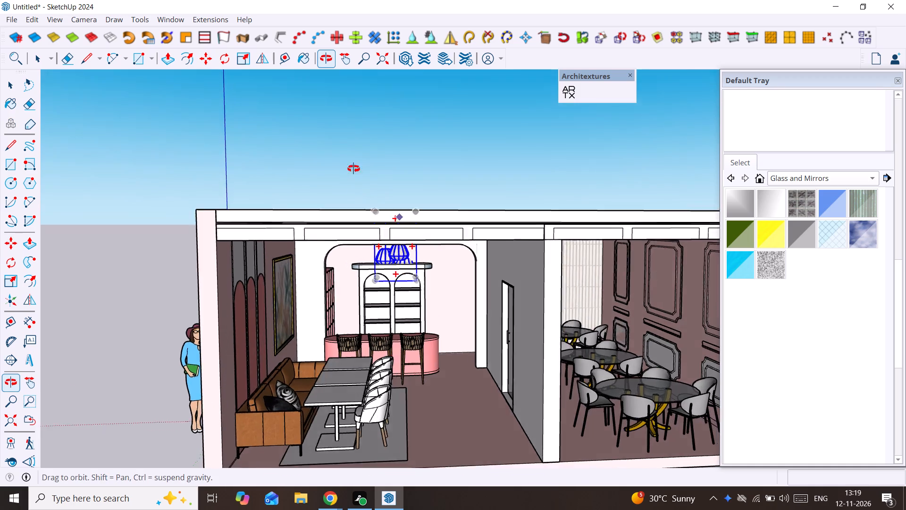
{"action": "middle_click_drag", "start_coordinate": [353, 169], "coordinate": [435, 380]}
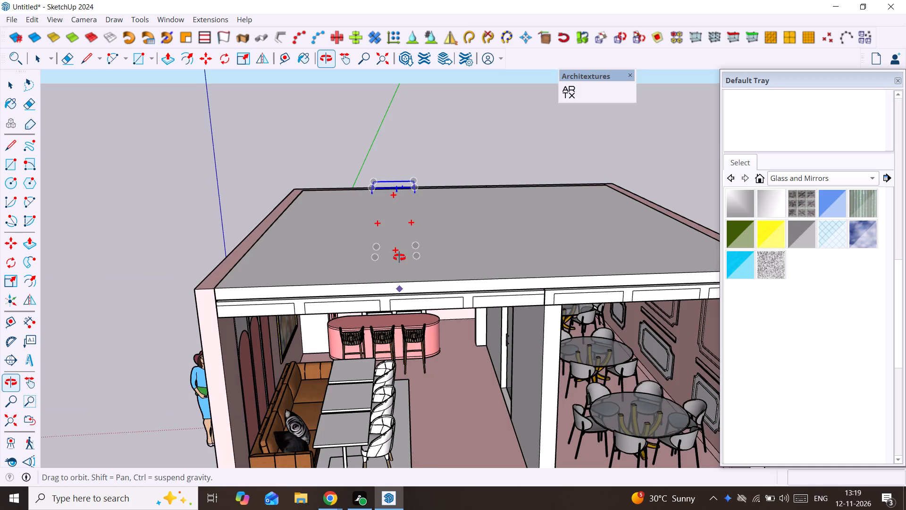
{"action": "left_click", "coordinate": [372, 148]}
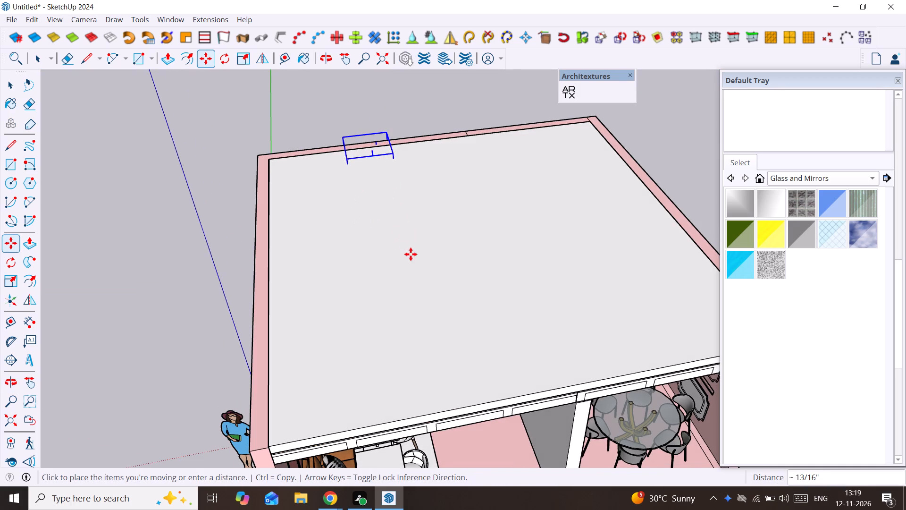
{"action": "left_click", "coordinate": [425, 296]}
Examine the pendant cluster's position against the ceiling beams, dining tables and bar from several angles.
{"action": "middle_click_drag", "start_coordinate": [427, 302], "coordinate": [329, 70]}
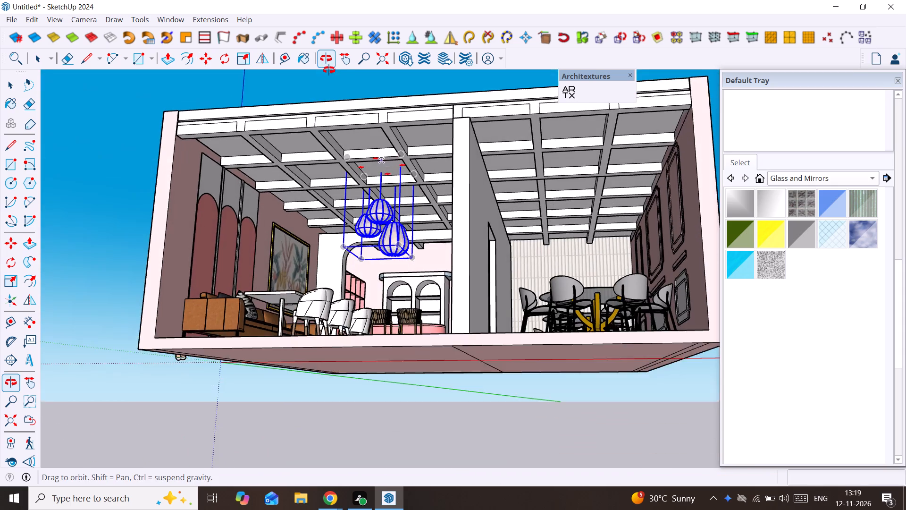
{"action": "middle_click_drag", "start_coordinate": [329, 70], "coordinate": [351, 77]}
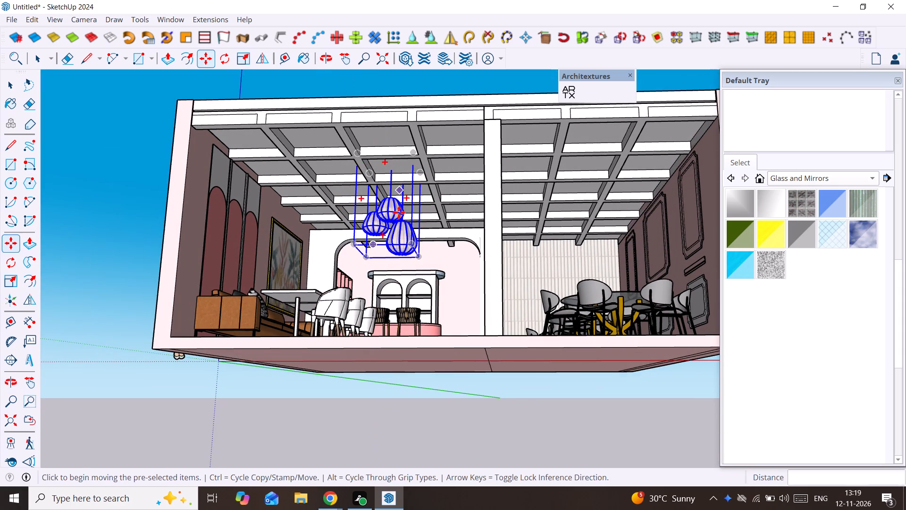
{"action": "scroll", "coordinate": [399, 212], "scroll_direction": "up", "scroll_amount": 3}
{"action": "middle_click_drag", "start_coordinate": [399, 213], "coordinate": [447, 263]}
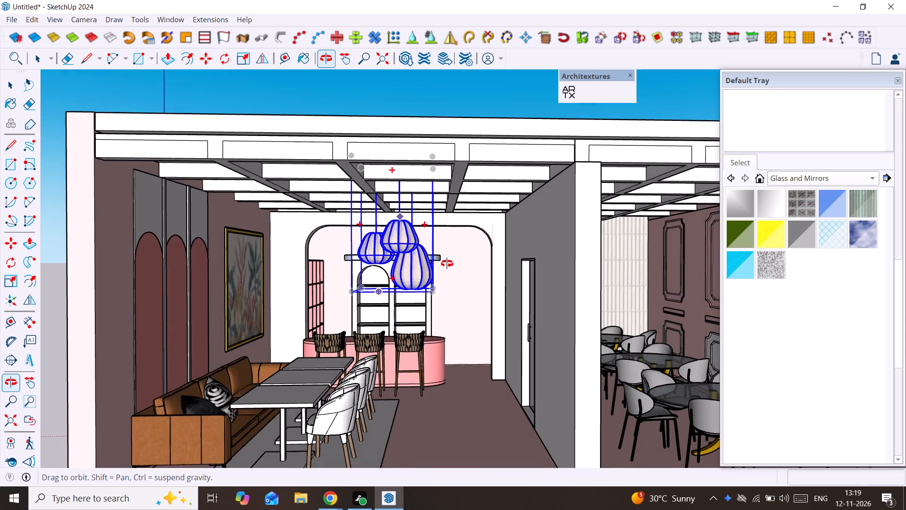
{"action": "middle_click_drag", "start_coordinate": [447, 263], "coordinate": [447, 259]}
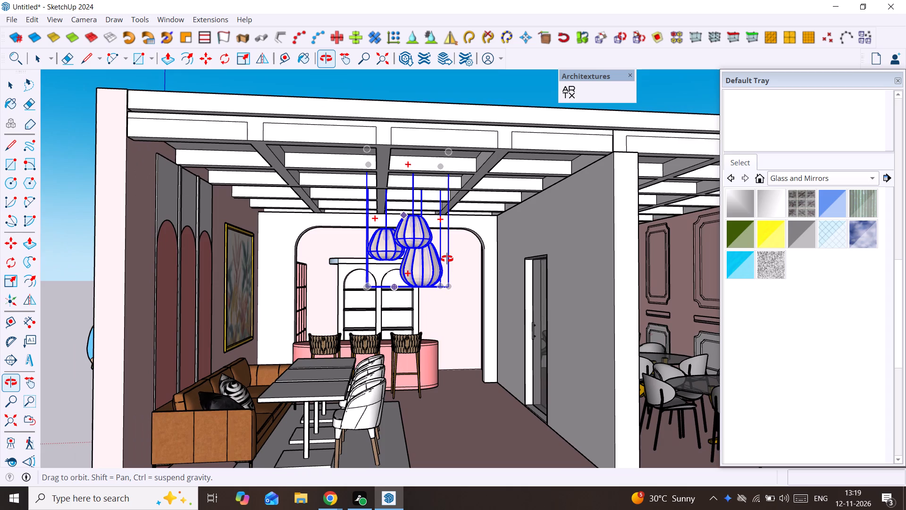
{"action": "middle_click_drag", "start_coordinate": [447, 259], "coordinate": [445, 257]}
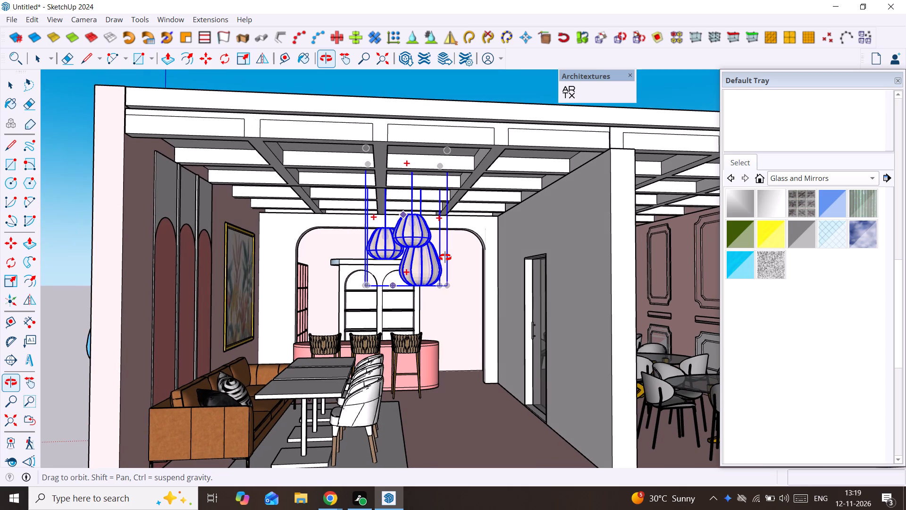
{"action": "middle_click_drag", "start_coordinate": [445, 257], "coordinate": [319, 260]}
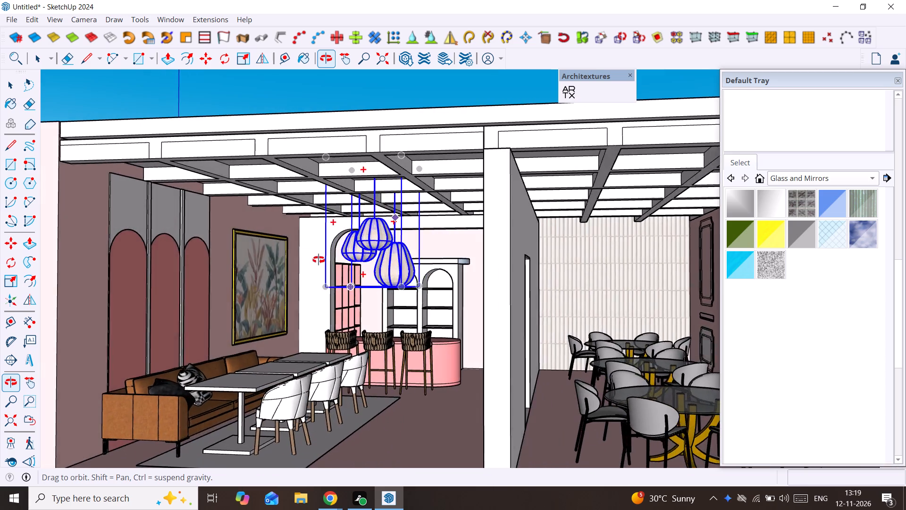
Examine how the pendant cluster sits in the dining area, from outside the building and from close up below the ceiling beams.
{"action": "middle_click_drag", "start_coordinate": [319, 260], "coordinate": [309, 260]}
{"action": "scroll", "coordinate": [309, 260], "scroll_direction": "down", "scroll_amount": 11}
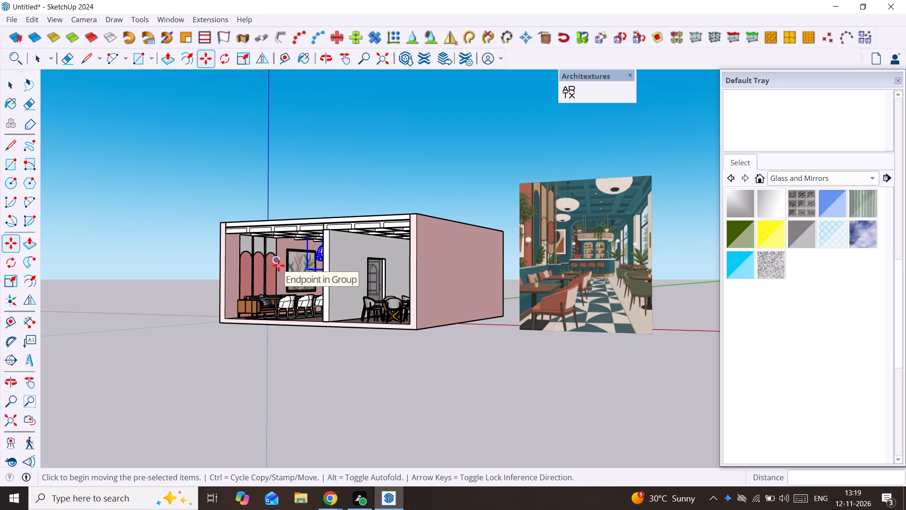
{"action": "scroll", "coordinate": [266, 264], "scroll_direction": "up", "scroll_amount": 7}
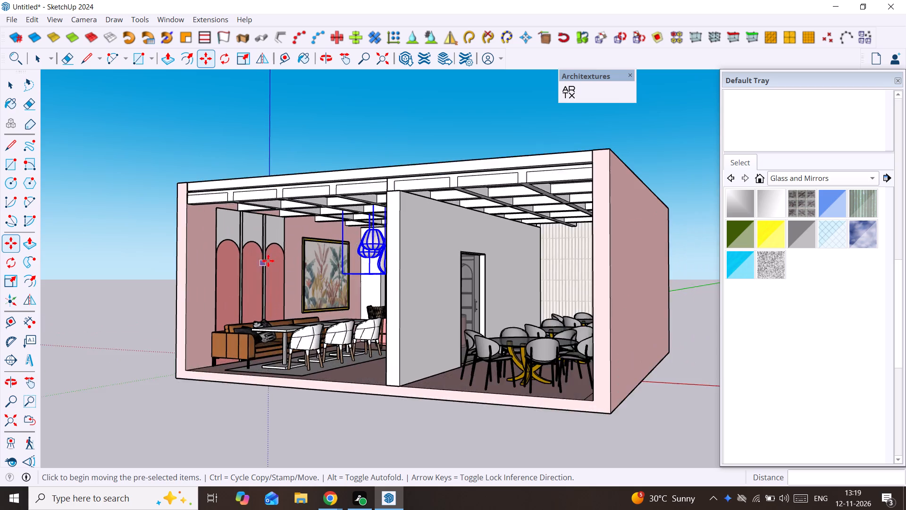
{"action": "scroll", "coordinate": [268, 261], "scroll_direction": "up", "scroll_amount": 2}
{"action": "middle_click_drag", "start_coordinate": [270, 261], "coordinate": [398, 239]}
{"action": "scroll", "coordinate": [431, 217], "scroll_direction": "up", "scroll_amount": 4}
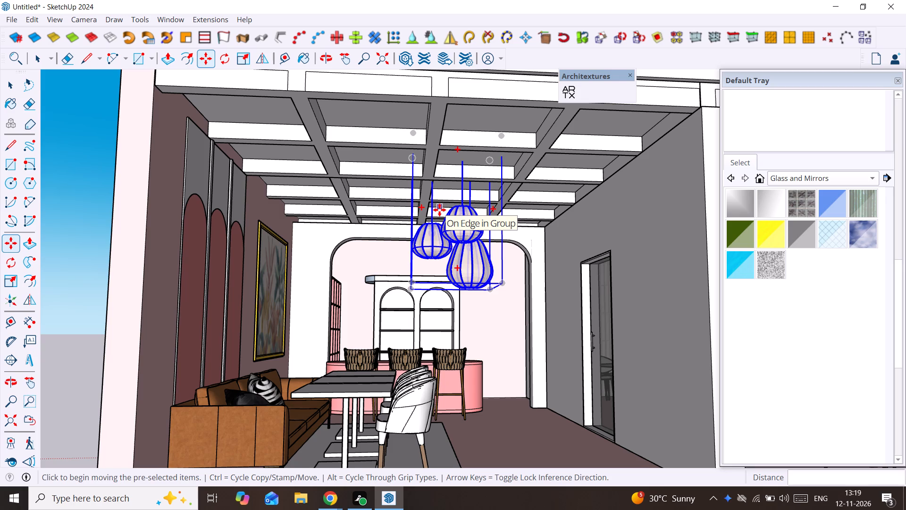
Switch to 3D Warehouse in Chrome, download the Chinese chandelier model as a SketchUp file and browse the remaining lamp results.
{"action": "left_click", "coordinate": [335, 502]}
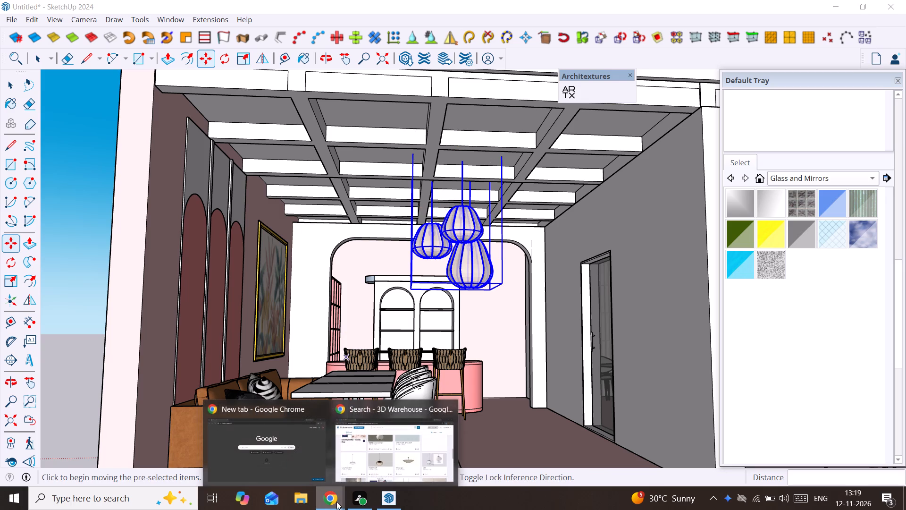
{"action": "left_click", "coordinate": [372, 460]}
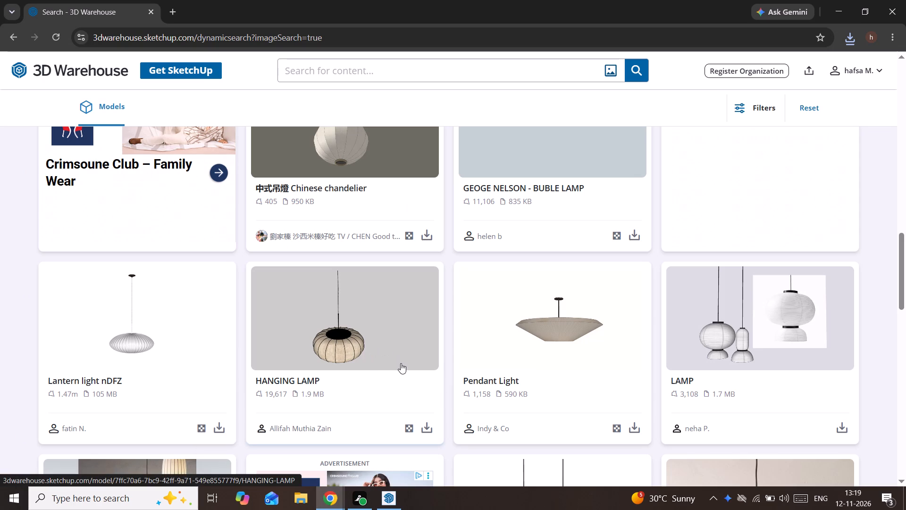
{"action": "left_click", "coordinate": [432, 237]}
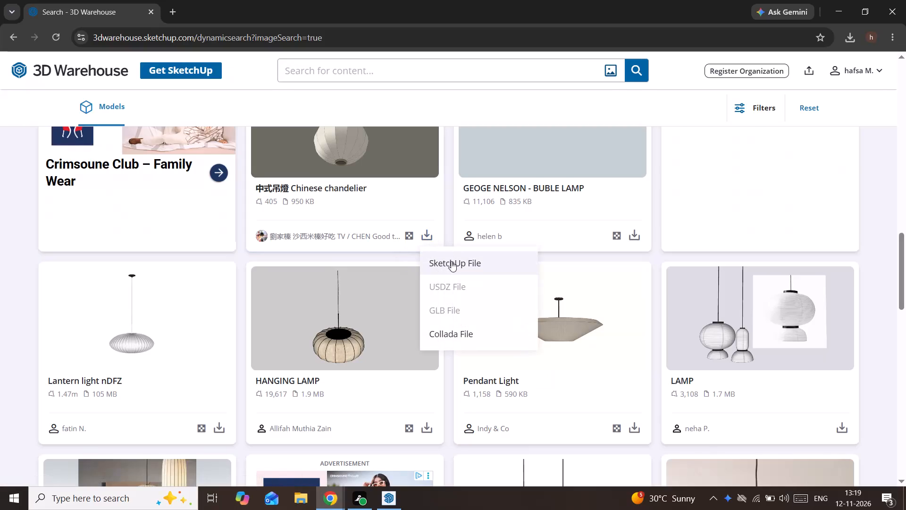
{"action": "left_click", "coordinate": [451, 263]}
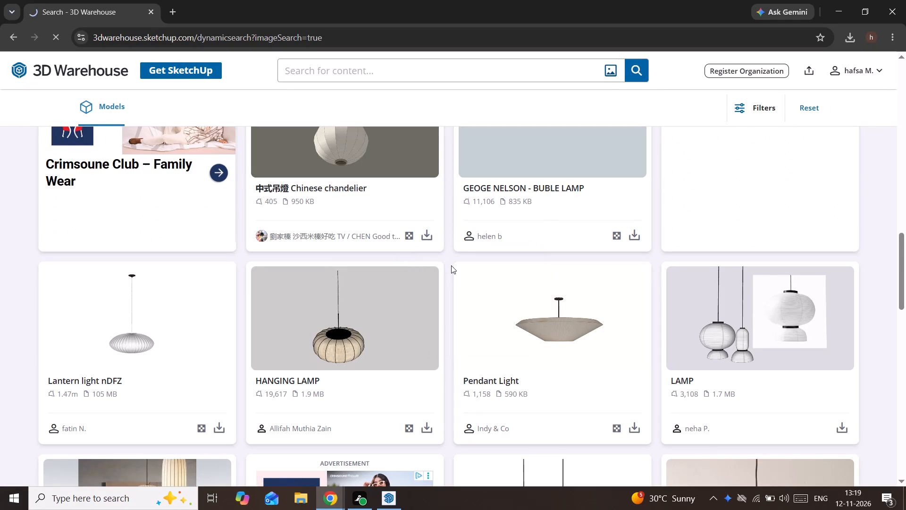
{"action": "scroll", "coordinate": [451, 270], "scroll_direction": "up", "scroll_amount": 2}
{"action": "scroll", "coordinate": [451, 270], "scroll_direction": "down", "scroll_amount": 9}
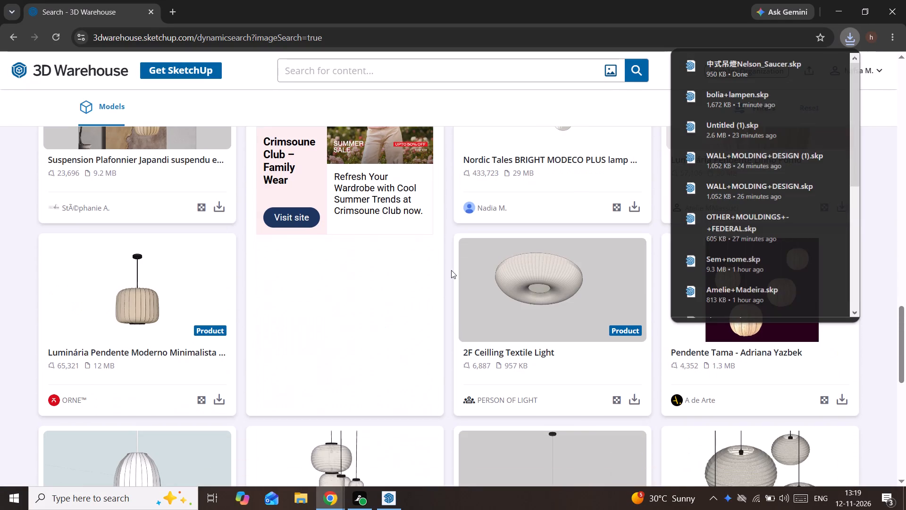
{"action": "scroll", "coordinate": [451, 270], "scroll_direction": "down", "scroll_amount": 8}
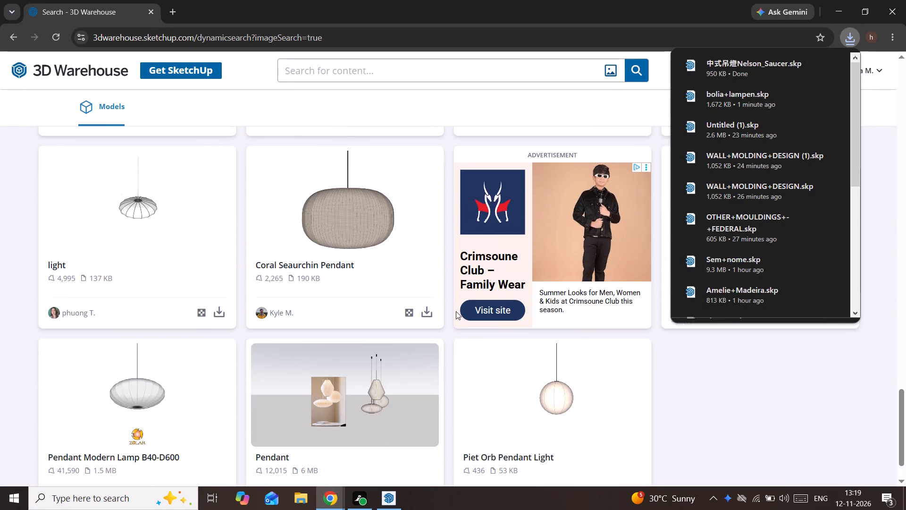
Back in SketchUp, import the 中式吊燈Nelson_Saucer file from Downloads and place the lantern pendant in front of the bar.
{"action": "left_click", "coordinate": [388, 501]}
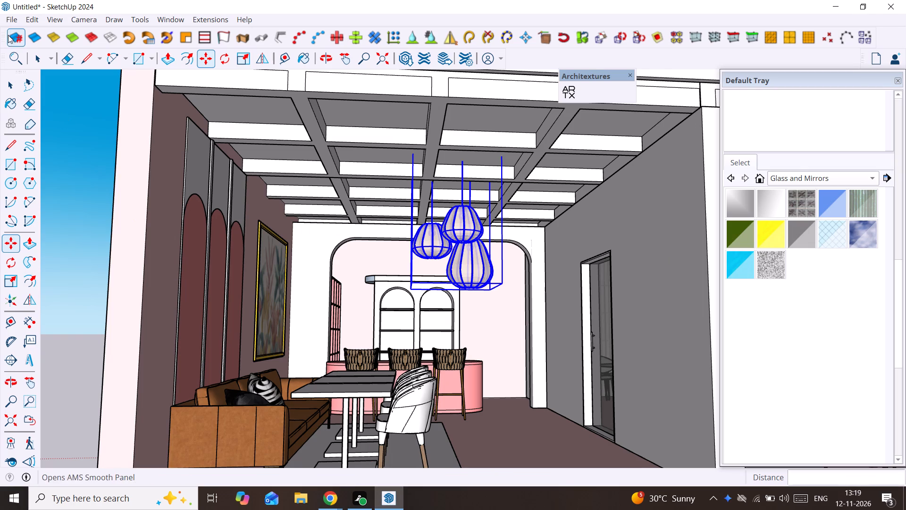
{"action": "left_click", "coordinate": [10, 23]}
{"action": "left_click", "coordinate": [74, 187]}
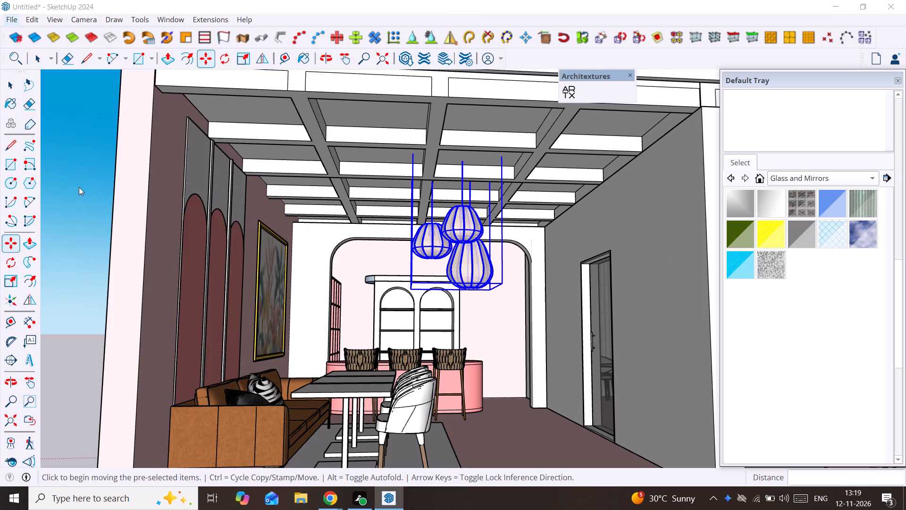
{"action": "left_click", "coordinate": [189, 115]}
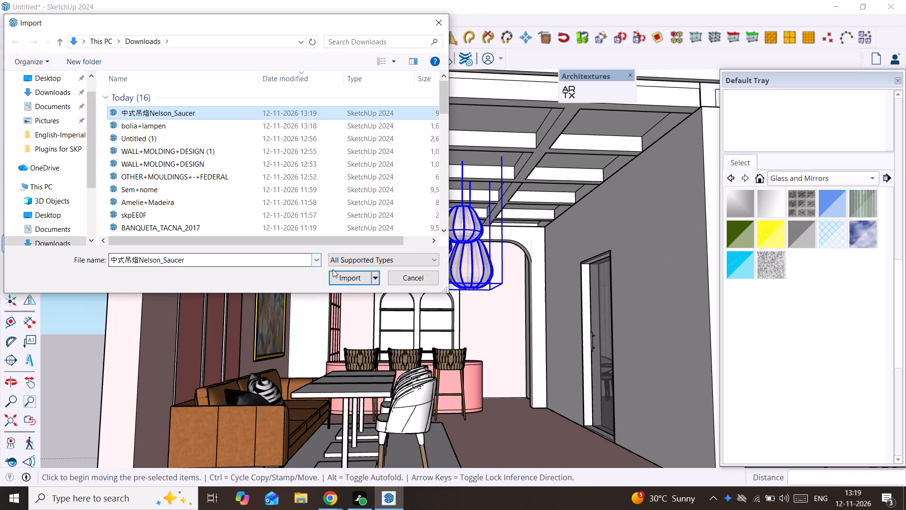
{"action": "left_click", "coordinate": [335, 277]}
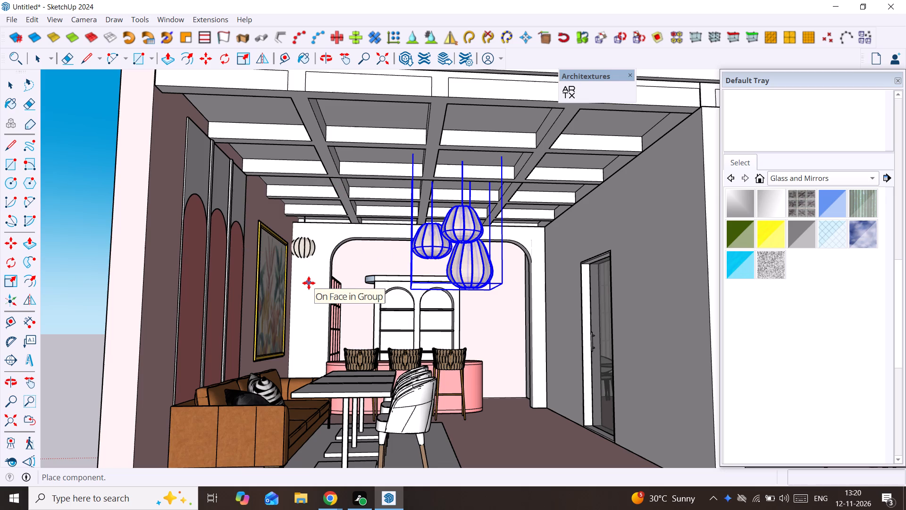
{"action": "scroll", "coordinate": [309, 283], "scroll_direction": "down", "scroll_amount": 9}
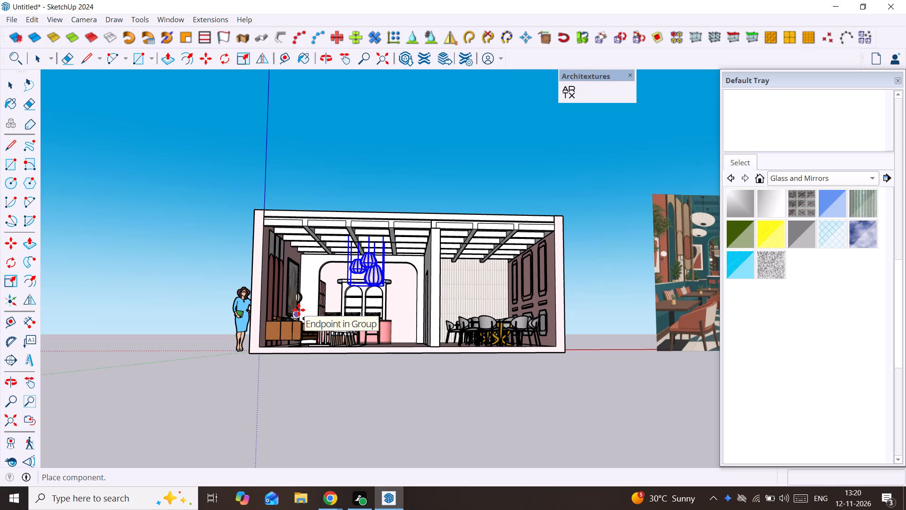
{"action": "left_click", "coordinate": [393, 311]}
Move the lantern pendant about 15' 6 5/8" up and forward to the ceiling beams near the framed artwork and dining tables.
{"action": "scroll", "coordinate": [394, 285], "scroll_direction": "up", "scroll_amount": 9}
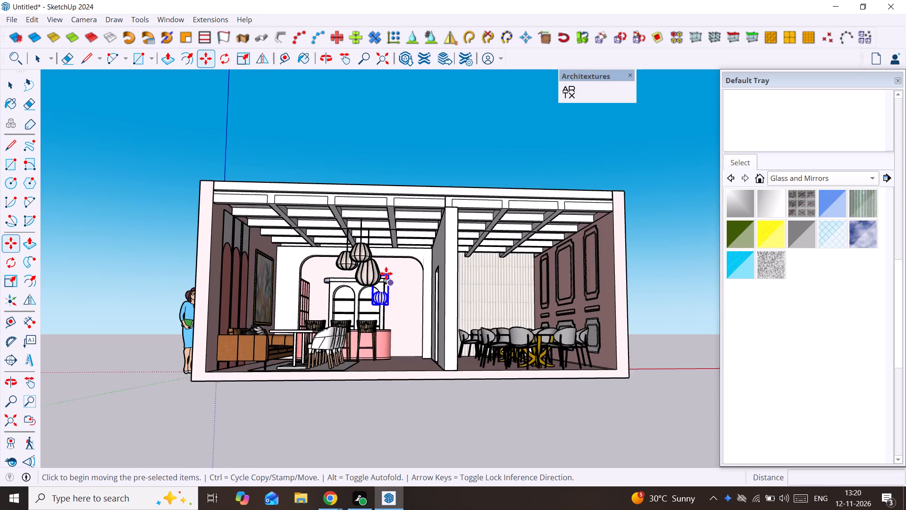
{"action": "scroll", "coordinate": [386, 273], "scroll_direction": "up", "scroll_amount": 2}
{"action": "middle_click_drag", "start_coordinate": [385, 272], "coordinate": [342, 283]}
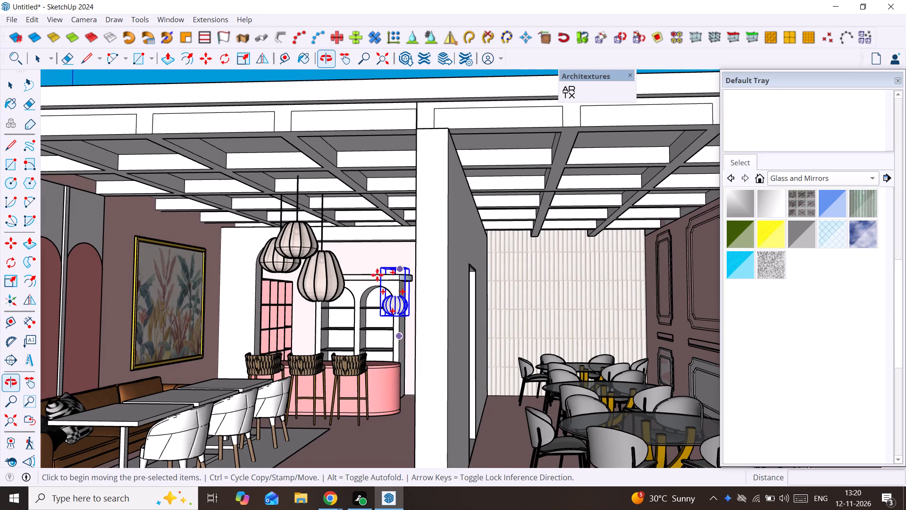
{"action": "left_click", "coordinate": [383, 272]}
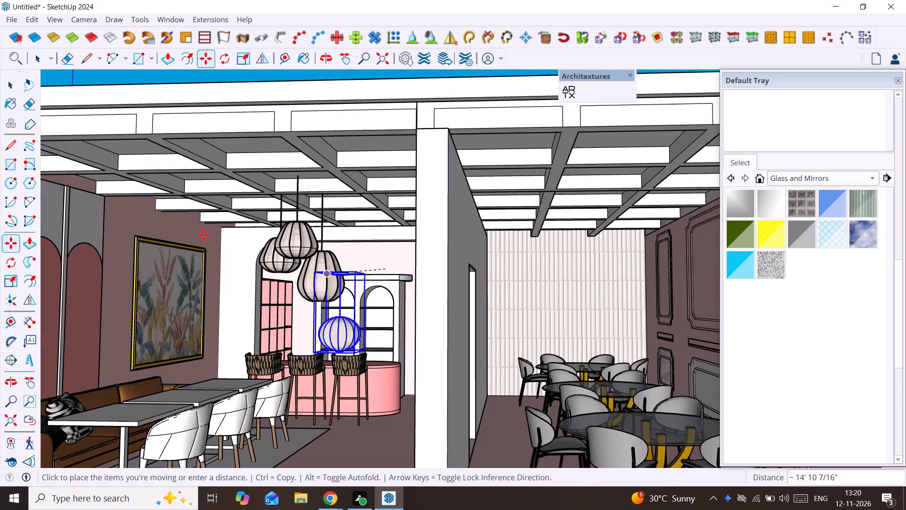
{"action": "left_click", "coordinate": [190, 199]}
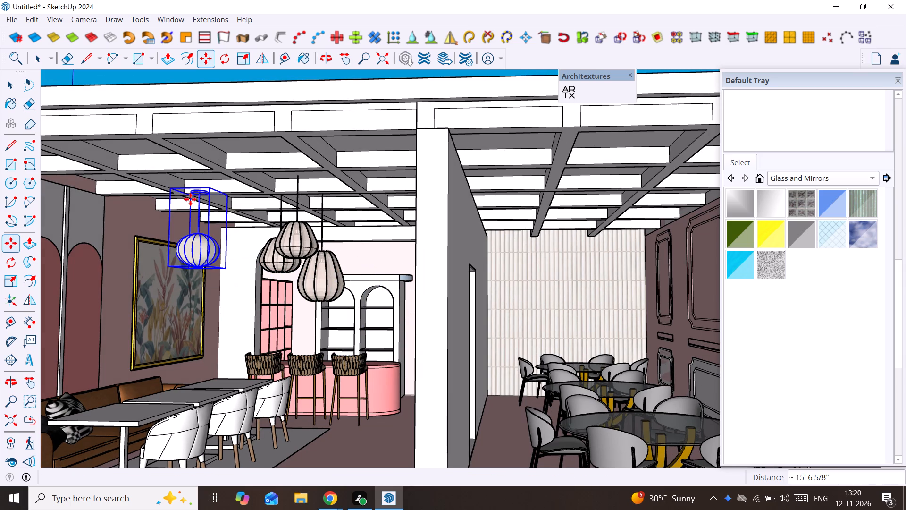
Delete the three-lamp pendant cluster from the dining area, keeping only the single lantern pendant.
{"action": "scroll", "coordinate": [193, 204], "scroll_direction": "up", "scroll_amount": 2}
{"action": "middle_click_drag", "start_coordinate": [193, 204], "coordinate": [297, 169]}
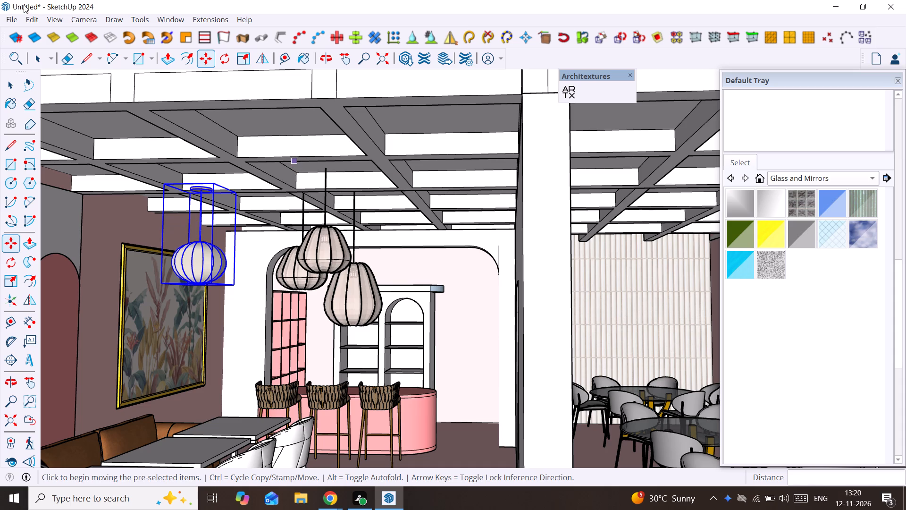
{"action": "scroll", "coordinate": [196, 188], "scroll_direction": "down", "scroll_amount": 3}
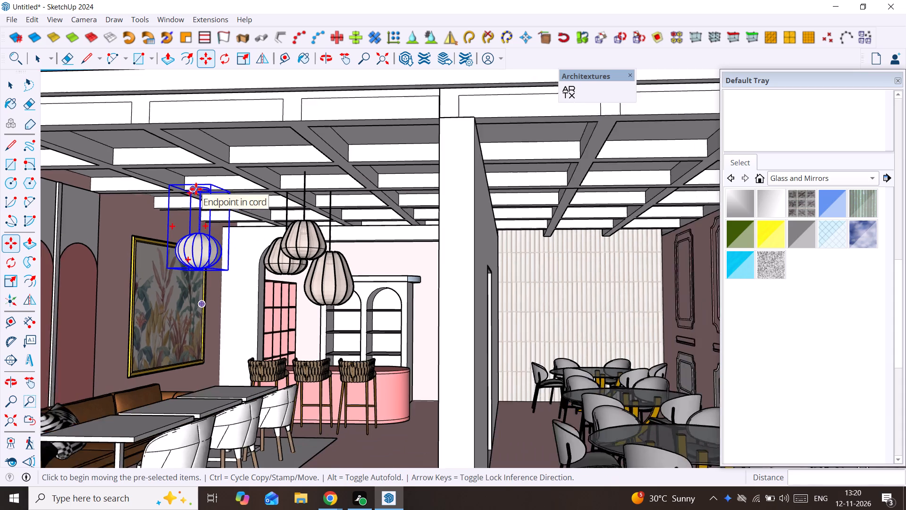
{"action": "middle_click_drag", "start_coordinate": [194, 193], "coordinate": [433, 135]}
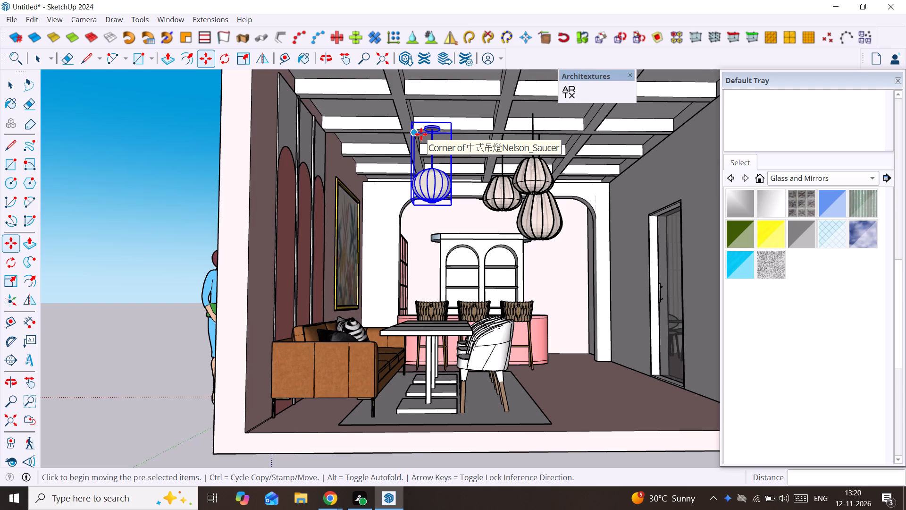
{"action": "scroll", "coordinate": [421, 134], "scroll_direction": "down", "scroll_amount": 3}
{"action": "middle_click_drag", "start_coordinate": [411, 139], "coordinate": [370, 195]}
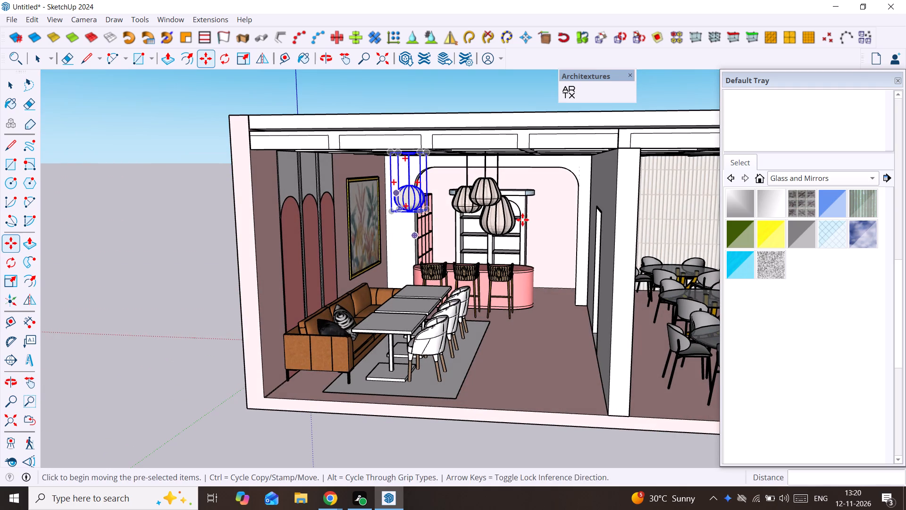
{"action": "key", "text": "space"}
{"action": "left_click", "coordinate": [473, 184]}
{"action": "key", "text": "Delete"}
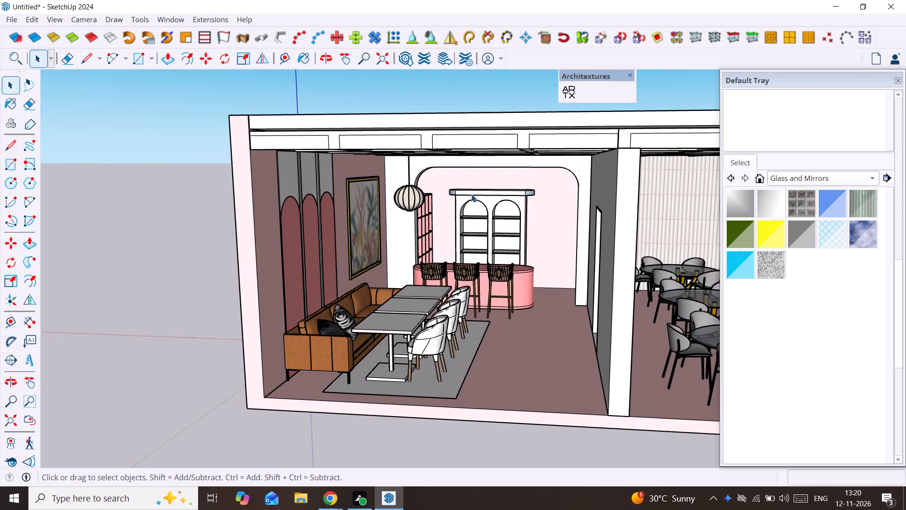
Move the lantern pendant straight up 6" along the vertical axis, into the ceiling coffer.
{"action": "scroll", "coordinate": [416, 187], "scroll_direction": "up", "scroll_amount": 2}
{"action": "middle_click_drag", "start_coordinate": [409, 197], "coordinate": [447, 144], "text": "shift"}
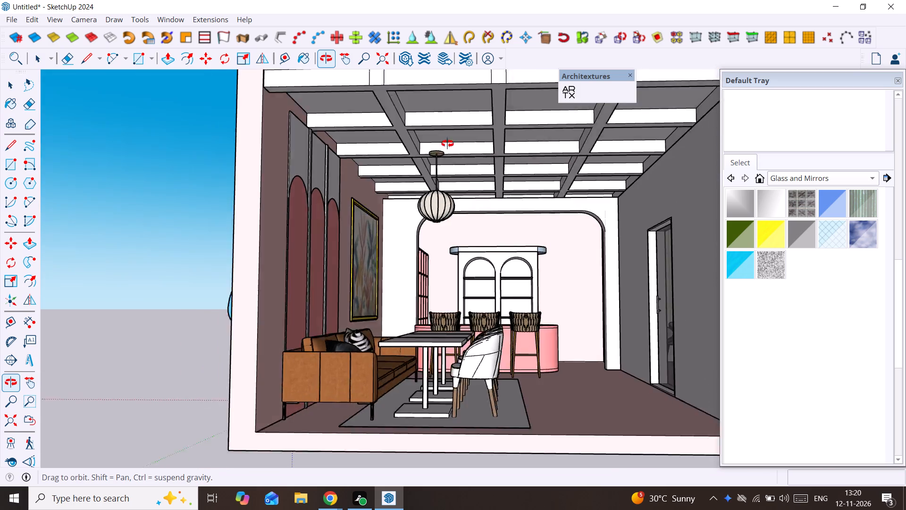
{"action": "middle_click_drag", "start_coordinate": [447, 144], "coordinate": [447, 145], "text": "shift"}
{"action": "left_click", "coordinate": [439, 183]}
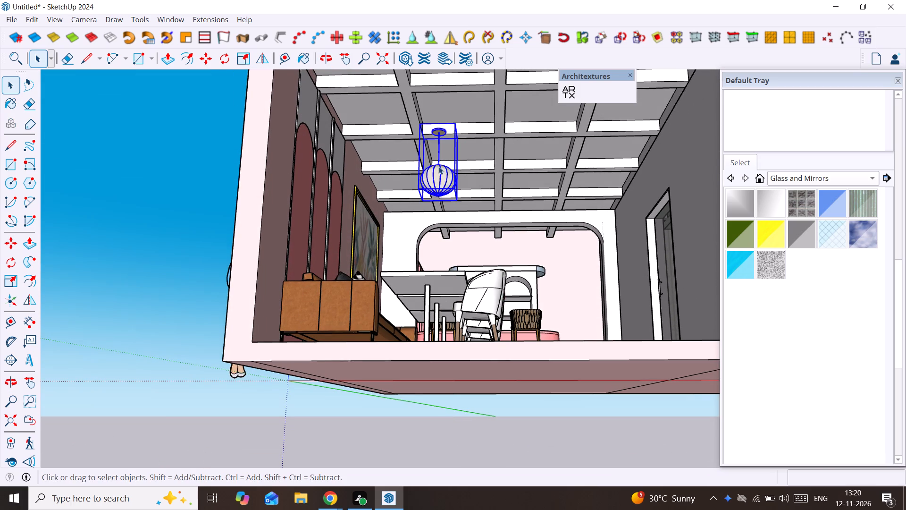
{"action": "scroll", "coordinate": [423, 127], "scroll_direction": "up", "scroll_amount": 5}
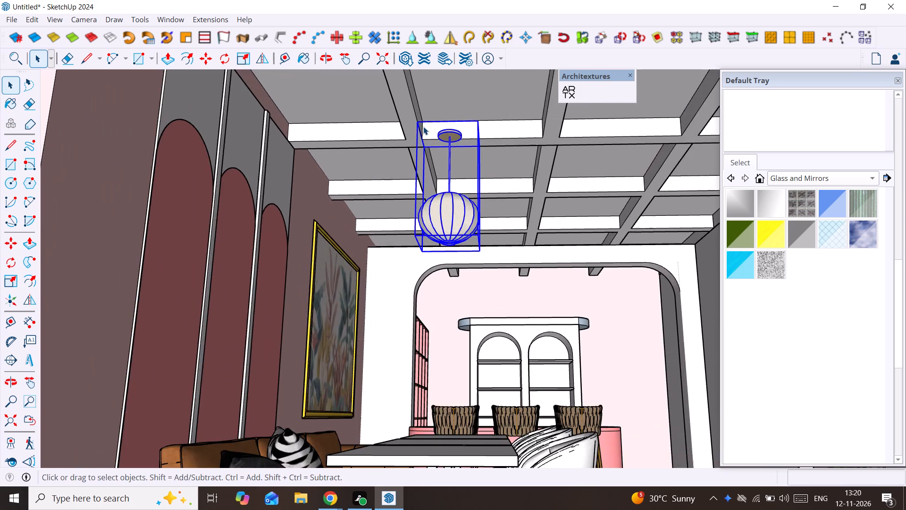
{"action": "scroll", "coordinate": [423, 127], "scroll_direction": "up", "scroll_amount": 3}
{"action": "middle_click_drag", "start_coordinate": [421, 135], "coordinate": [340, 166]}
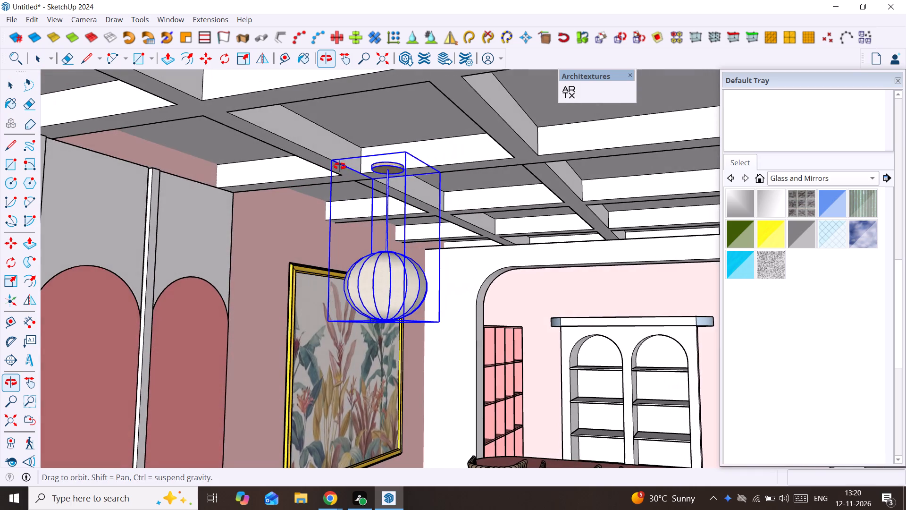
{"action": "middle_click_drag", "start_coordinate": [340, 166], "coordinate": [382, 166]}
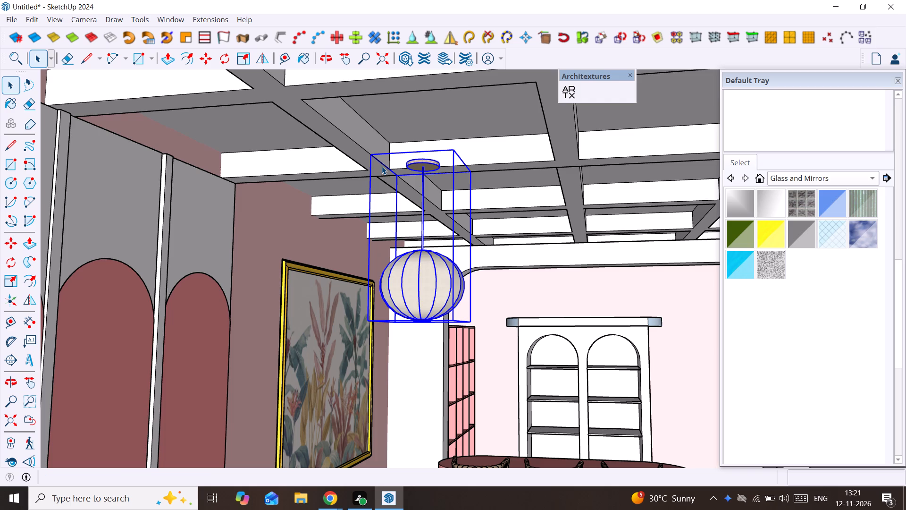
{"action": "key", "text": "m"}
{"action": "key", "text": "Up"}
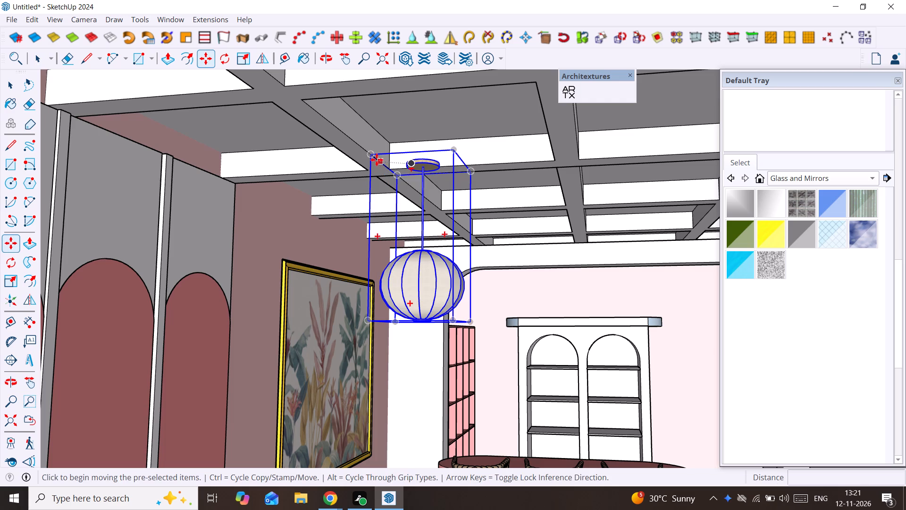
{"action": "left_click", "coordinate": [372, 157]}
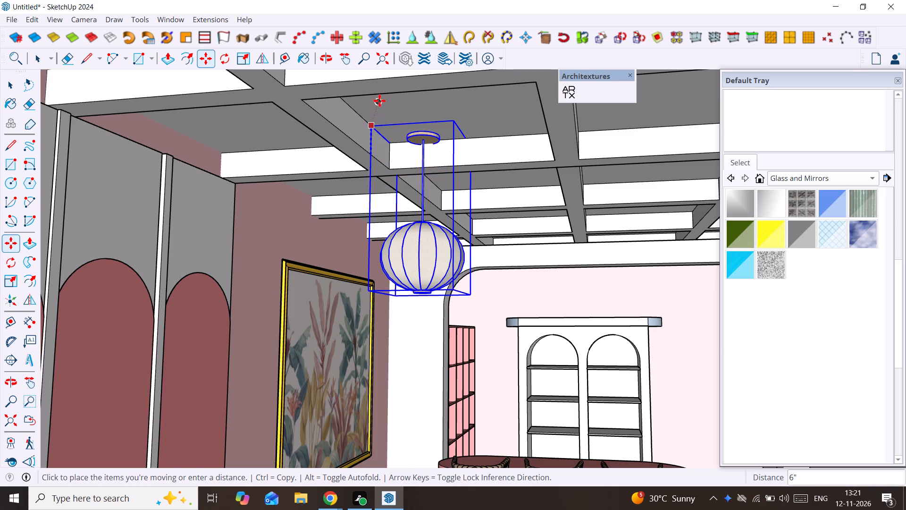
{"action": "left_click", "coordinate": [379, 101]}
Nudge the lantern pendant straight up about 13/16" along the vertical axis, toward the top face of its ceiling coffer.
{"action": "scroll", "coordinate": [388, 131], "scroll_direction": "up", "scroll_amount": 6}
{"action": "middle_click_drag", "start_coordinate": [382, 136], "coordinate": [379, 92]}
{"action": "left_click", "coordinate": [363, 112]}
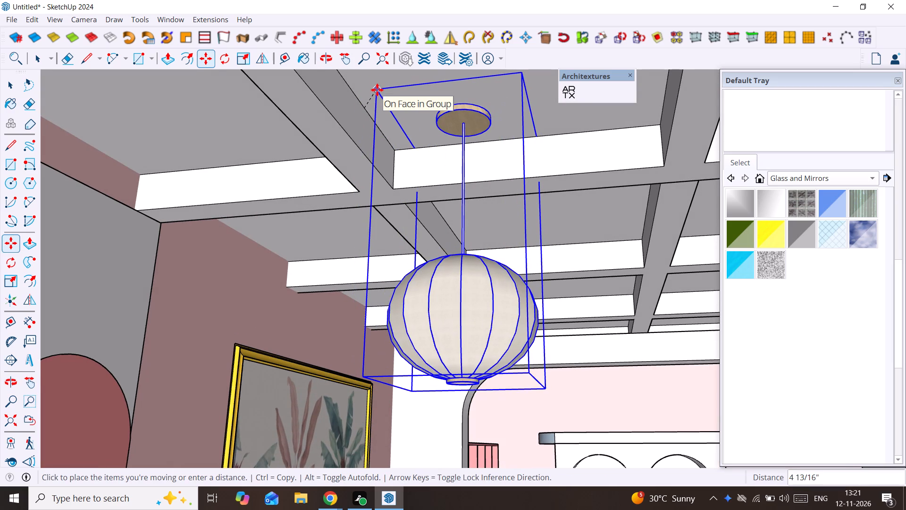
{"action": "key", "text": "Up"}
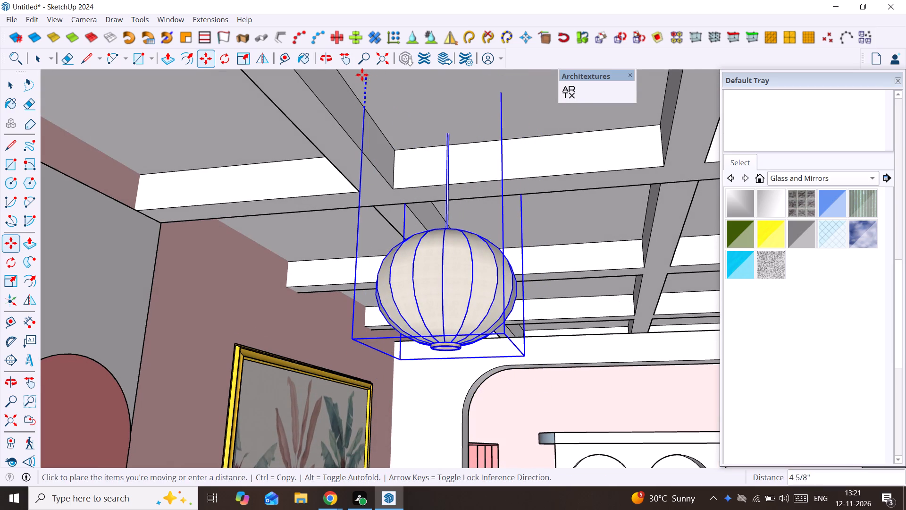
{"action": "left_click", "coordinate": [362, 107]}
{"action": "key", "text": "space"}
{"action": "scroll", "coordinate": [365, 110], "scroll_direction": "down", "scroll_amount": 10}
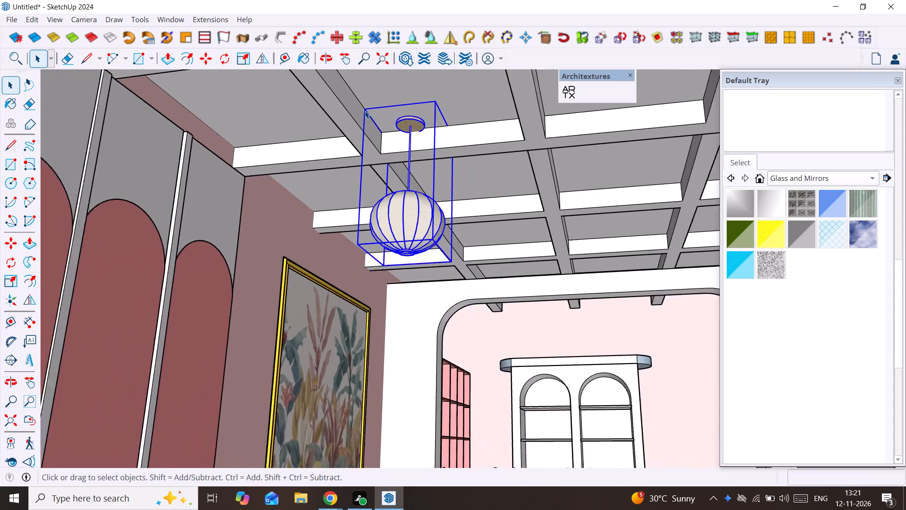
{"action": "scroll", "coordinate": [365, 110], "scroll_direction": "down", "scroll_amount": 6}
{"action": "scroll", "coordinate": [366, 113], "scroll_direction": "up", "scroll_amount": 8}
{"action": "key", "text": "m"}
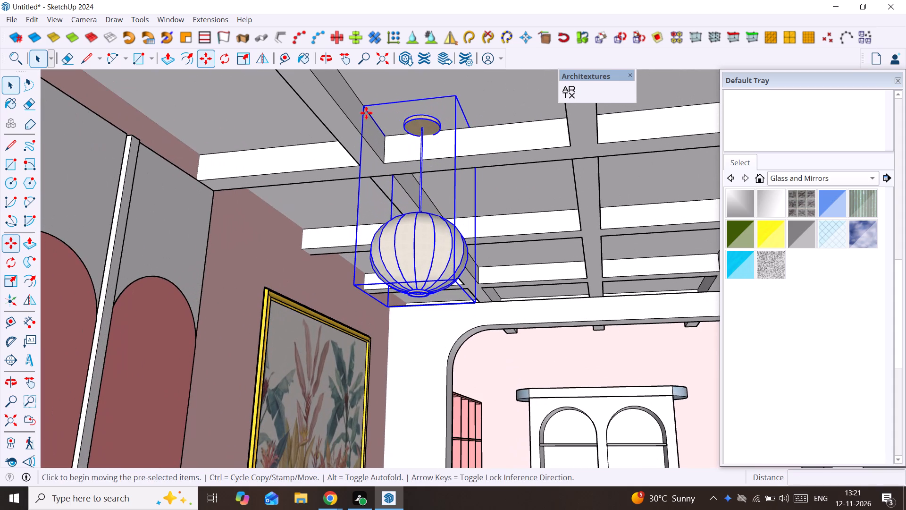
{"action": "key", "text": "Up"}
{"action": "left_click", "coordinate": [362, 106]}
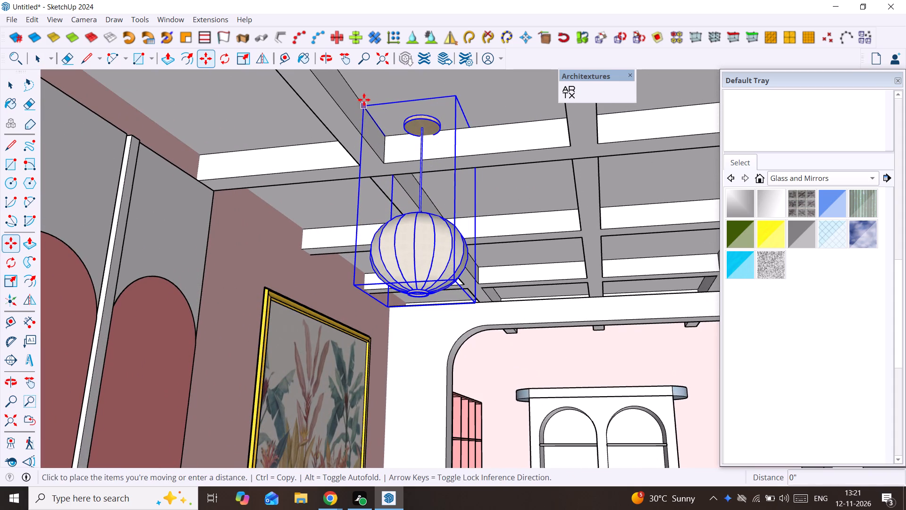
{"action": "scroll", "coordinate": [368, 100], "scroll_direction": "up", "scroll_amount": 4}
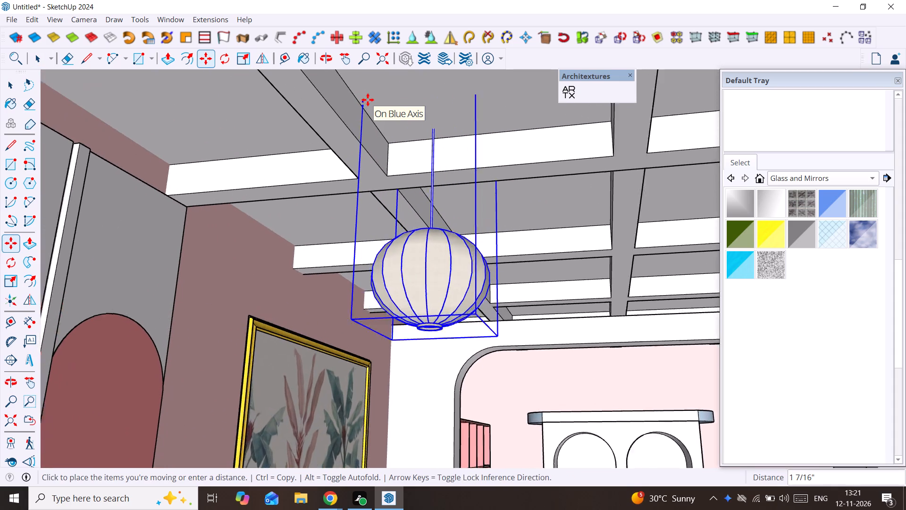
{"action": "scroll", "coordinate": [368, 100], "scroll_direction": "up", "scroll_amount": 2}
{"action": "middle_click_drag", "start_coordinate": [368, 100], "coordinate": [348, 118]}
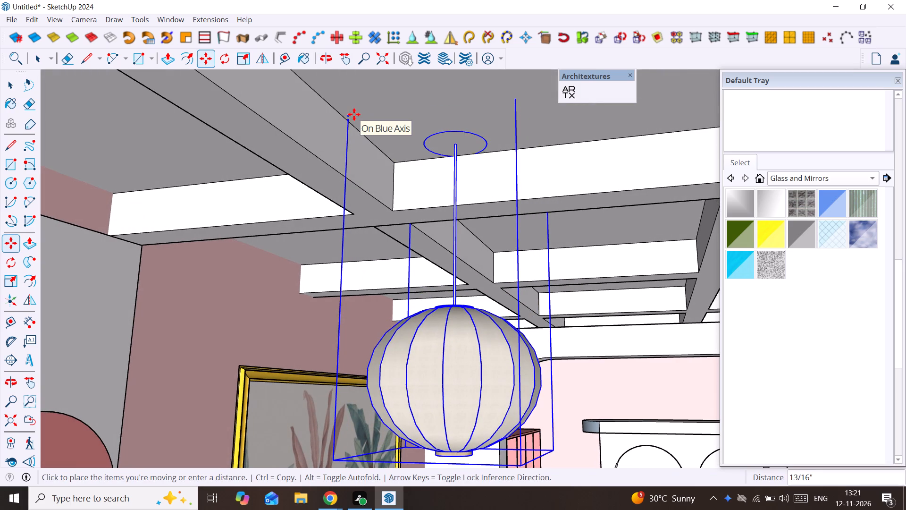
{"action": "left_click", "coordinate": [354, 116]}
Move the lantern pendant about 5' 5 7/8" toward the room's open front, into the front-row coffer second from the arched-panel wall.
{"action": "scroll", "coordinate": [393, 130], "scroll_direction": "down", "scroll_amount": 12}
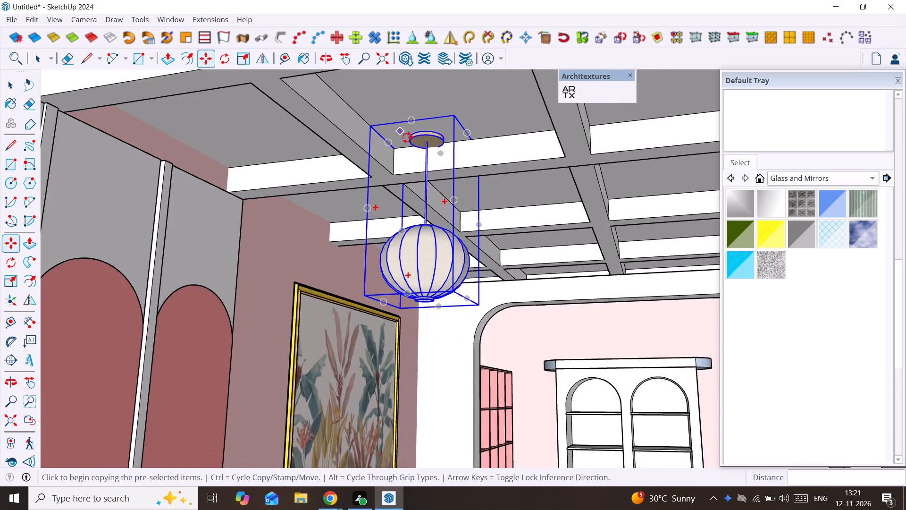
{"action": "scroll", "coordinate": [407, 137], "scroll_direction": "down", "scroll_amount": 20}
{"action": "scroll", "coordinate": [407, 137], "scroll_direction": "down", "scroll_amount": 4}
{"action": "scroll", "coordinate": [461, 214], "scroll_direction": "down", "scroll_amount": 5}
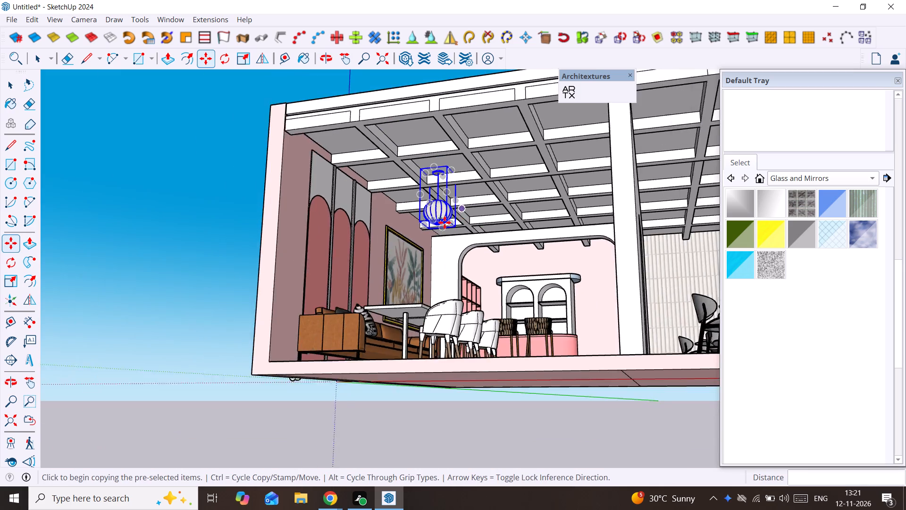
{"action": "middle_click_drag", "start_coordinate": [399, 243], "coordinate": [505, 237]}
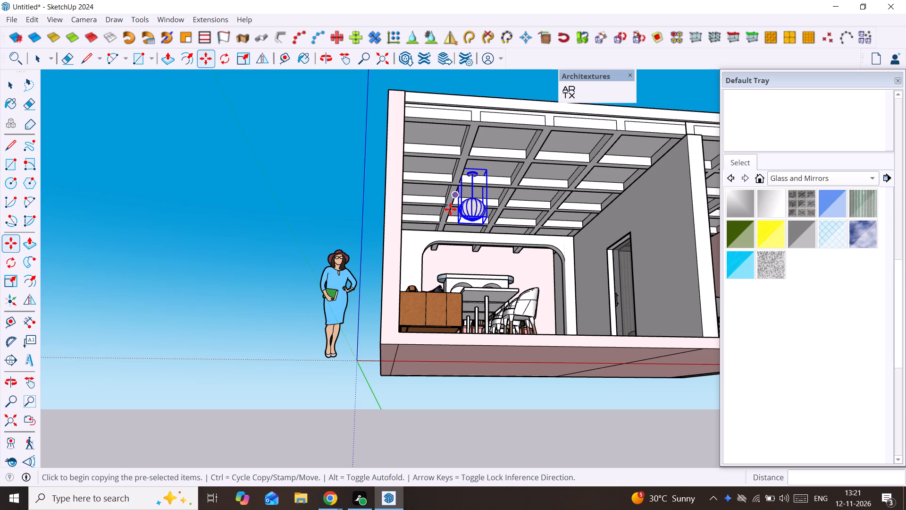
{"action": "scroll", "coordinate": [450, 210], "scroll_direction": "down", "scroll_amount": 7}
{"action": "middle_click_drag", "start_coordinate": [448, 212], "coordinate": [435, 225], "text": "shift"}
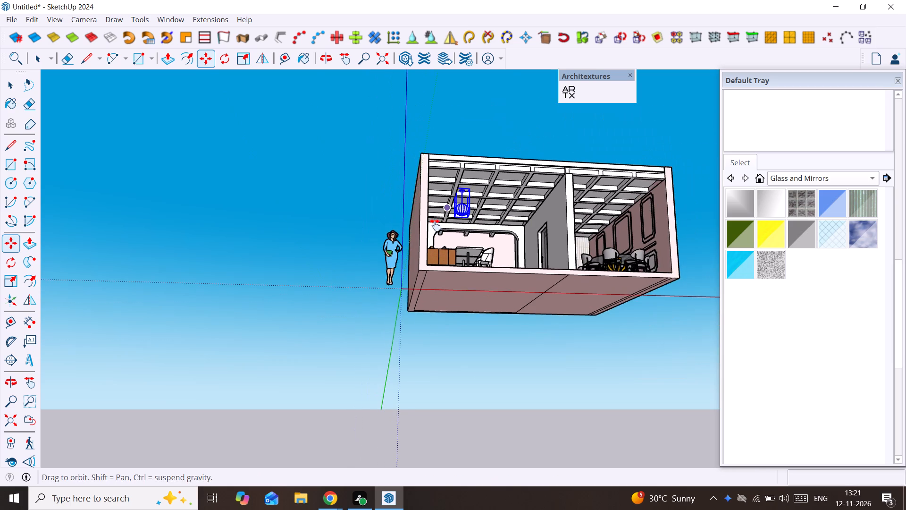
{"action": "middle_click_drag", "start_coordinate": [435, 225], "coordinate": [396, 251], "text": "shift"}
{"action": "scroll", "coordinate": [474, 252], "scroll_direction": "down", "scroll_amount": 5}
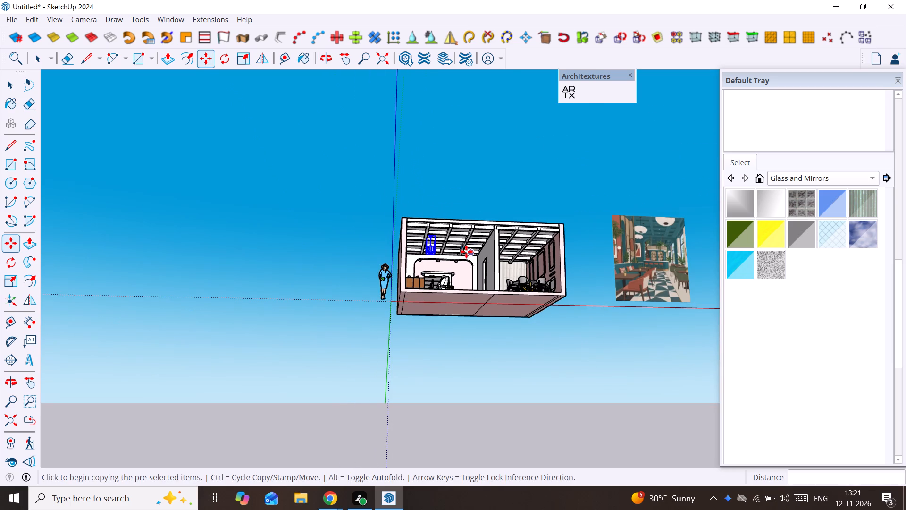
{"action": "scroll", "coordinate": [457, 252], "scroll_direction": "up", "scroll_amount": 19}
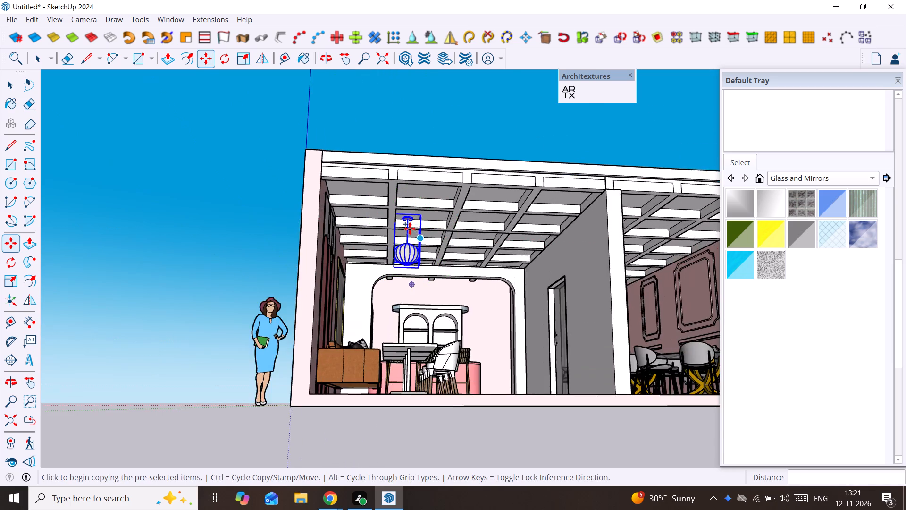
{"action": "scroll", "coordinate": [410, 229], "scroll_direction": "up", "scroll_amount": 1}
{"action": "middle_click_drag", "start_coordinate": [409, 228], "coordinate": [377, 229]}
{"action": "key", "text": "space"}
{"action": "scroll", "coordinate": [379, 220], "scroll_direction": "up", "scroll_amount": 4}
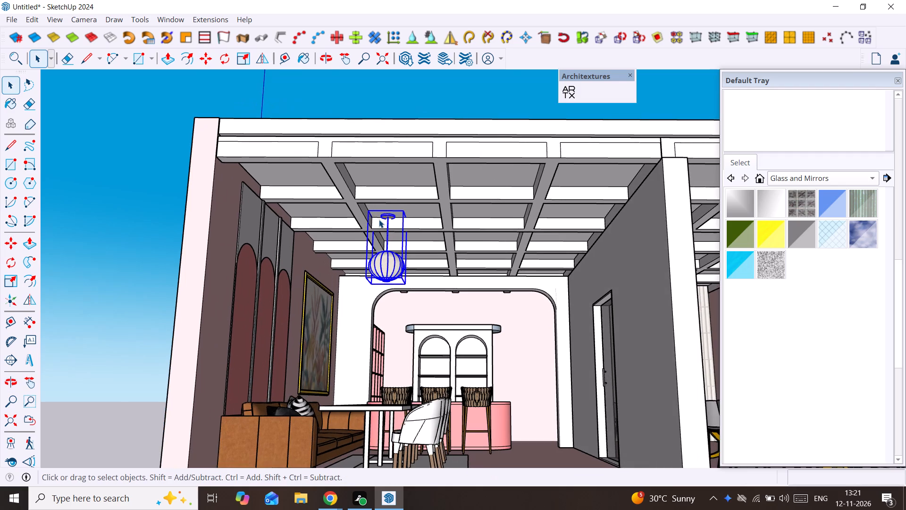
{"action": "key", "text": "m"}
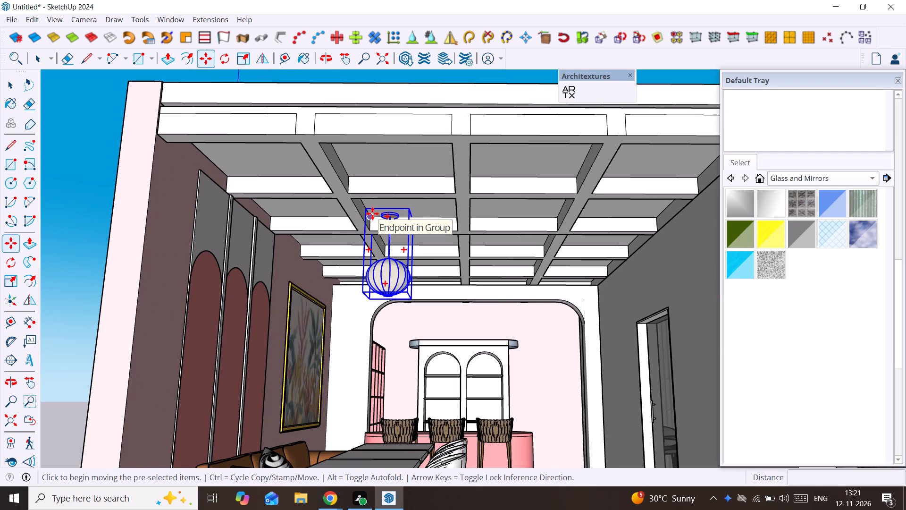
{"action": "left_click", "coordinate": [372, 213]}
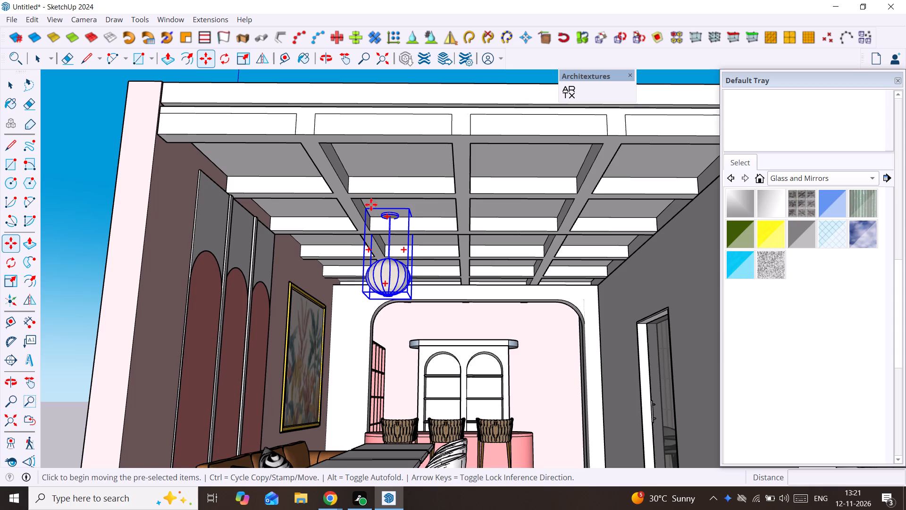
{"action": "left_click", "coordinate": [359, 158]}
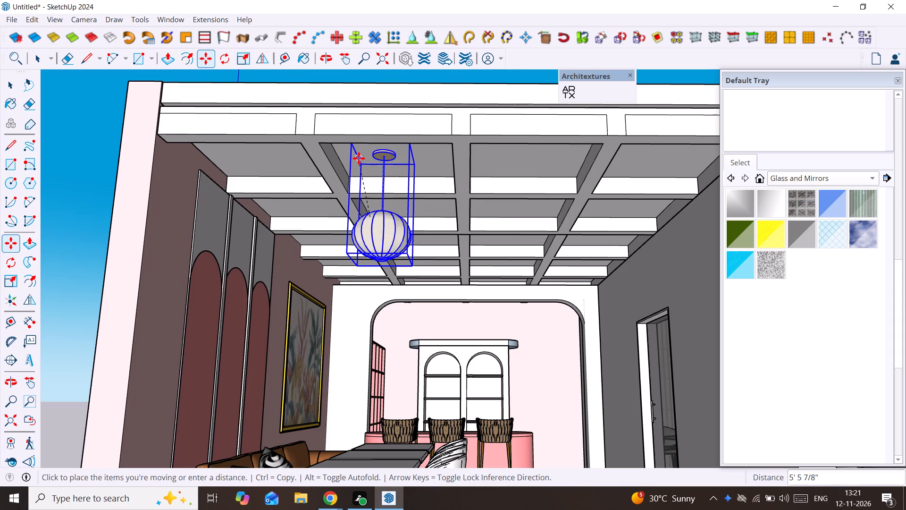
Copy the lantern pendant about 5' 8 3/16" diagonally into the second-row coffer, one column farther from the arched-panel wall.
{"action": "left_click", "coordinate": [359, 158]}
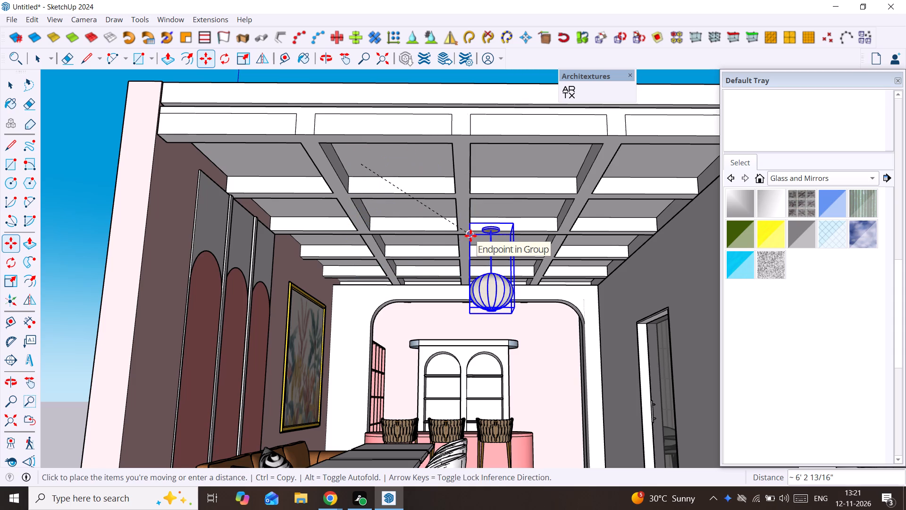
{"action": "scroll", "coordinate": [478, 239], "scroll_direction": "up", "scroll_amount": 1}
{"action": "middle_click_drag", "start_coordinate": [478, 239], "coordinate": [470, 165]}
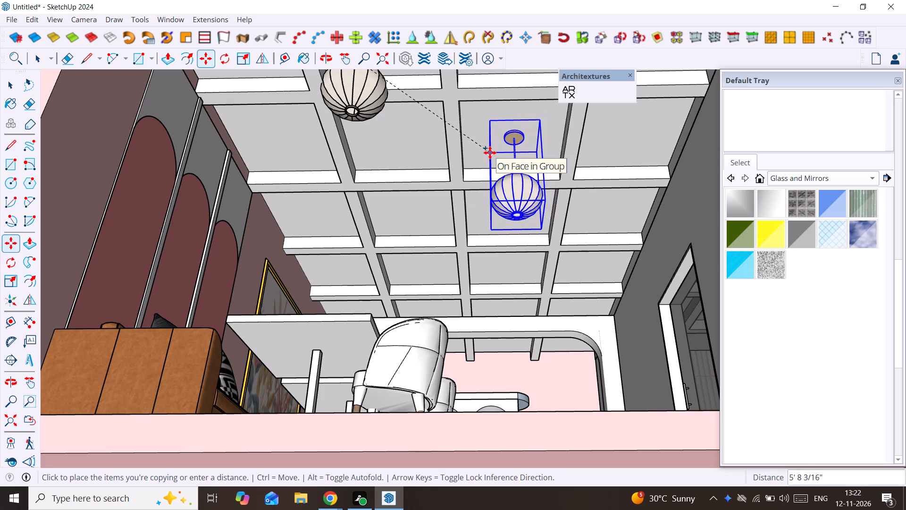
{"action": "left_click", "coordinate": [490, 153]}
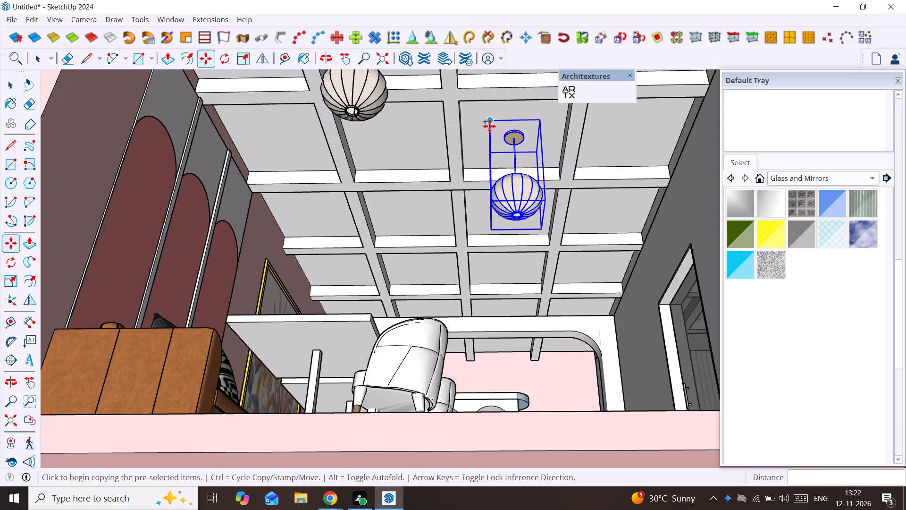
Copy the new lantern pendant about 7' 6" diagonally toward the bar, into the fourth-row coffer in the first pendant's column.
{"action": "left_click", "coordinate": [490, 125]}
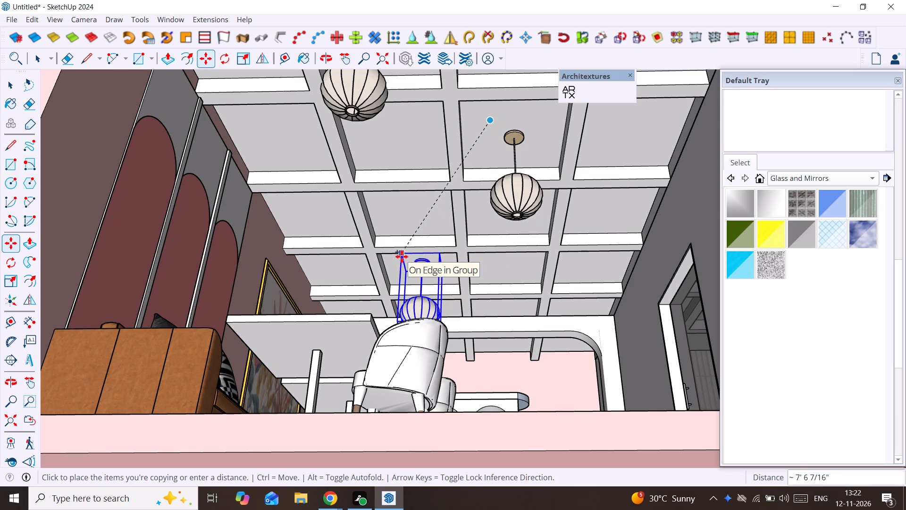
{"action": "left_click", "coordinate": [402, 261]}
Examine the staggered arrangement of the three lantern pendants under the coffered ceiling from several angles, with nothing left selected.
{"action": "scroll", "coordinate": [427, 284], "scroll_direction": "up", "scroll_amount": 3}
{"action": "middle_click_drag", "start_coordinate": [427, 284], "coordinate": [420, 286]}
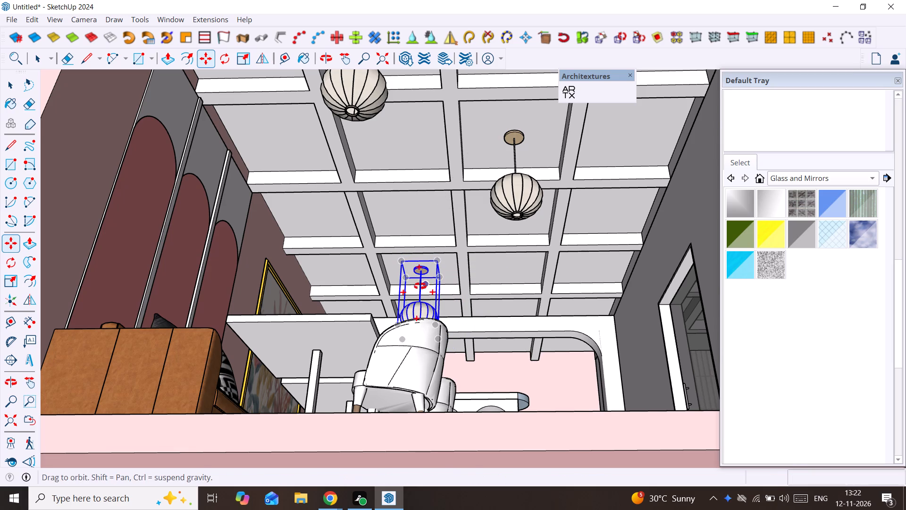
{"action": "middle_click_drag", "start_coordinate": [420, 286], "coordinate": [405, 245]}
{"action": "middle_click_drag", "start_coordinate": [413, 261], "coordinate": [447, 405]}
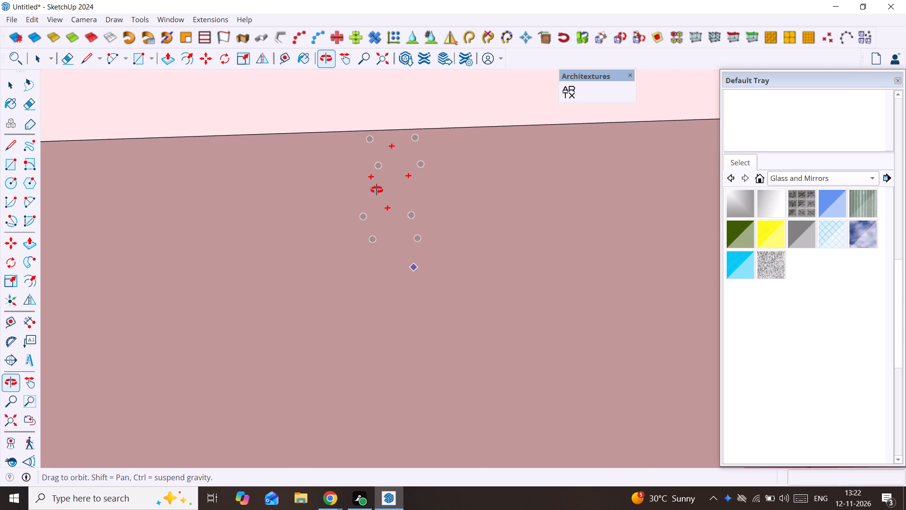
{"action": "scroll", "coordinate": [376, 178], "scroll_direction": "down", "scroll_amount": 20}
{"action": "scroll", "coordinate": [376, 178], "scroll_direction": "down", "scroll_amount": 17}
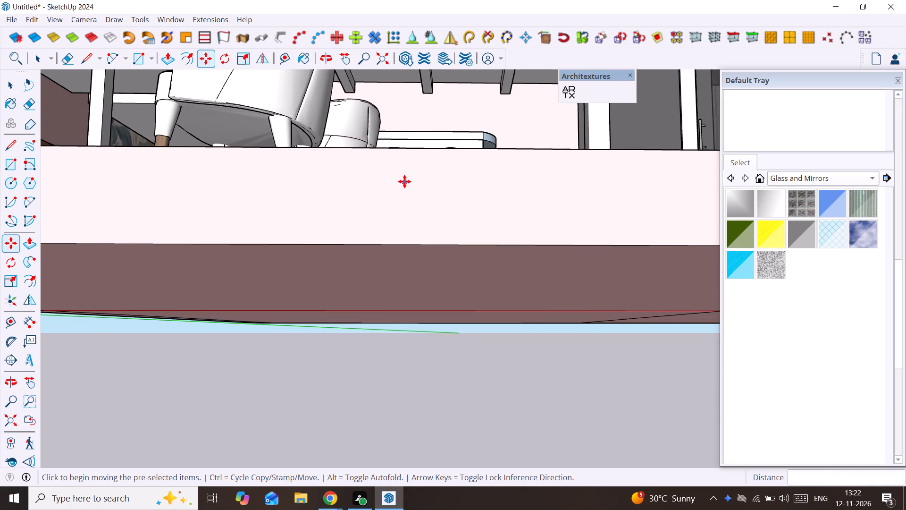
{"action": "scroll", "coordinate": [404, 181], "scroll_direction": "down", "scroll_amount": 20}
{"action": "scroll", "coordinate": [404, 181], "scroll_direction": "down", "scroll_amount": 18}
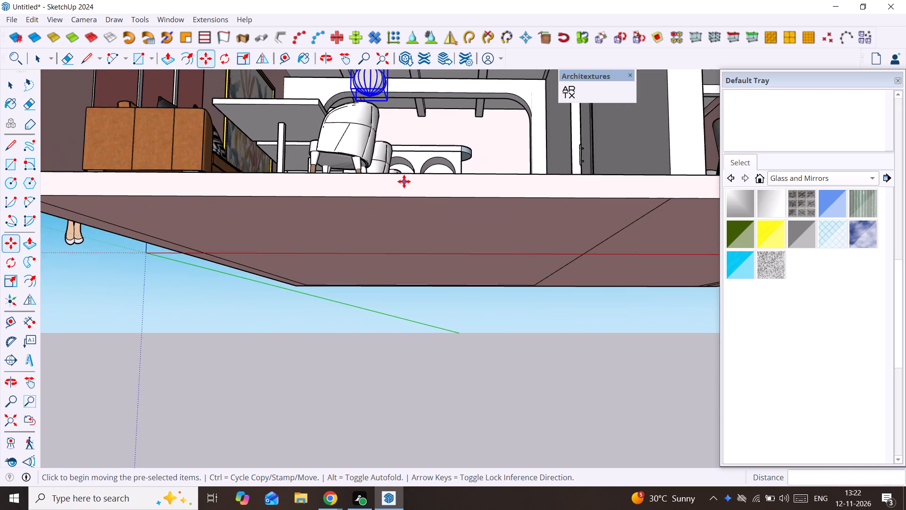
{"action": "scroll", "coordinate": [404, 181], "scroll_direction": "down", "scroll_amount": 20}
{"action": "scroll", "coordinate": [404, 181], "scroll_direction": "down", "scroll_amount": 18}
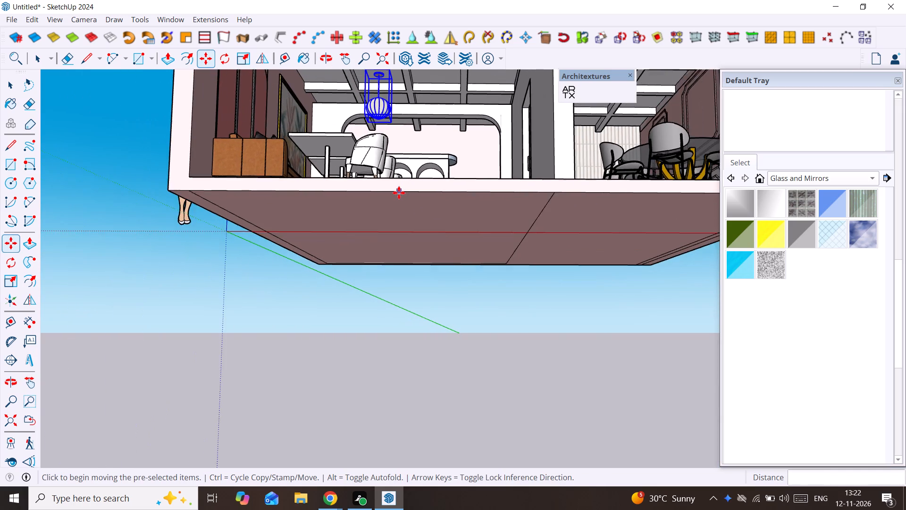
{"action": "scroll", "coordinate": [399, 193], "scroll_direction": "down", "scroll_amount": 1}
{"action": "middle_click_drag", "start_coordinate": [378, 173], "coordinate": [388, 236]}
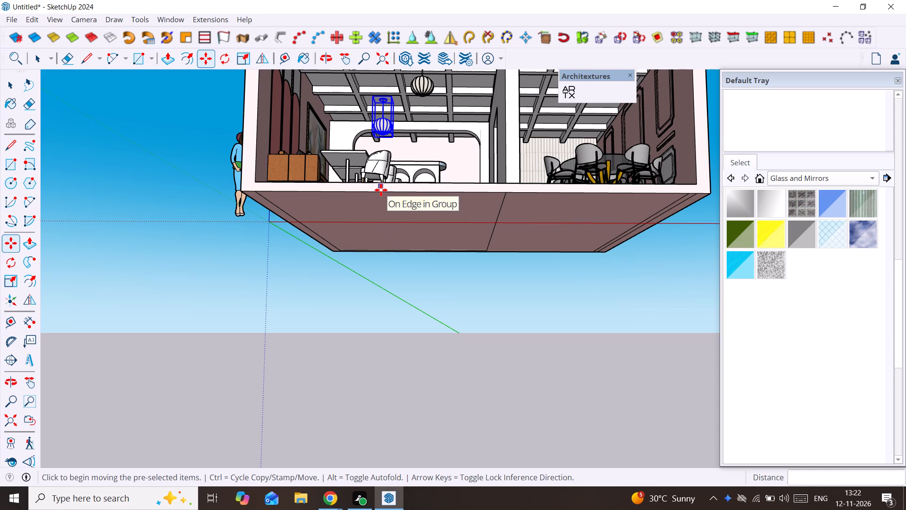
{"action": "scroll", "coordinate": [381, 190], "scroll_direction": "down", "scroll_amount": 12}
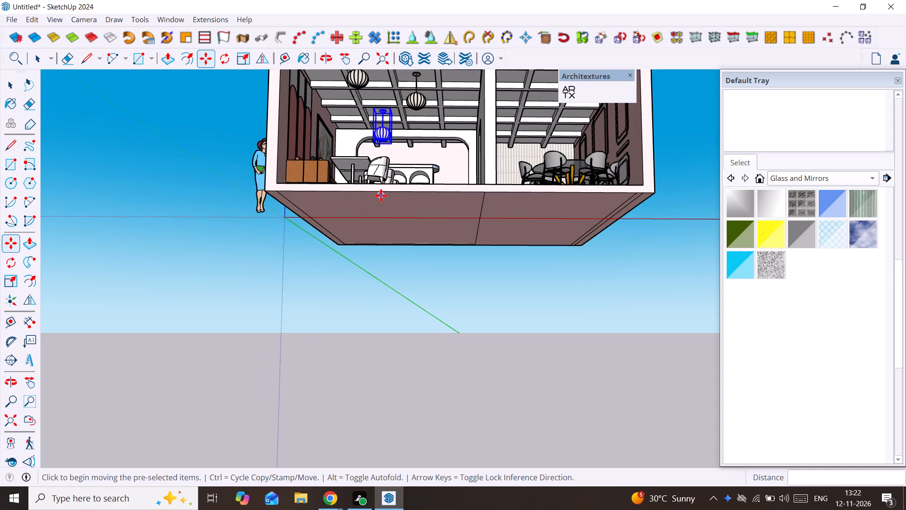
{"action": "scroll", "coordinate": [381, 195], "scroll_direction": "down", "scroll_amount": 3}
{"action": "middle_click_drag", "start_coordinate": [381, 194], "coordinate": [389, 333]}
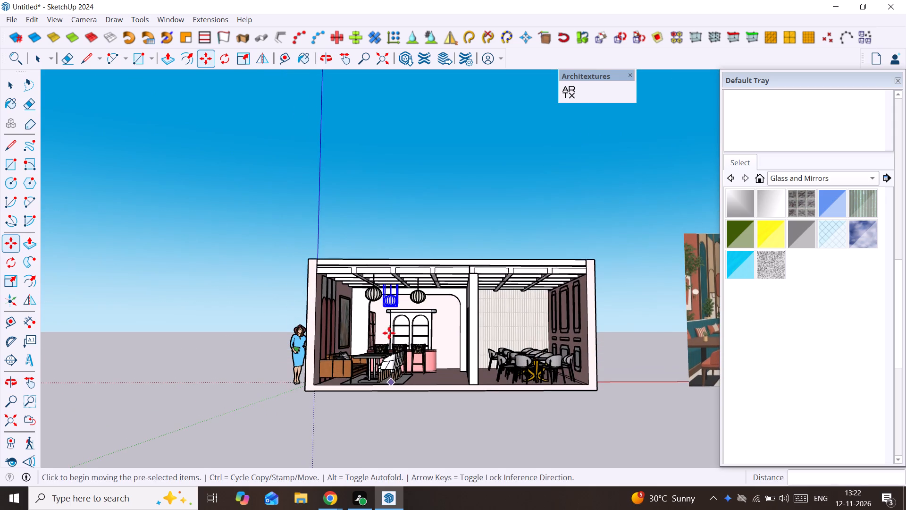
{"action": "scroll", "coordinate": [380, 298], "scroll_direction": "up", "scroll_amount": 18}
{"action": "middle_click_drag", "start_coordinate": [387, 289], "coordinate": [386, 288]}
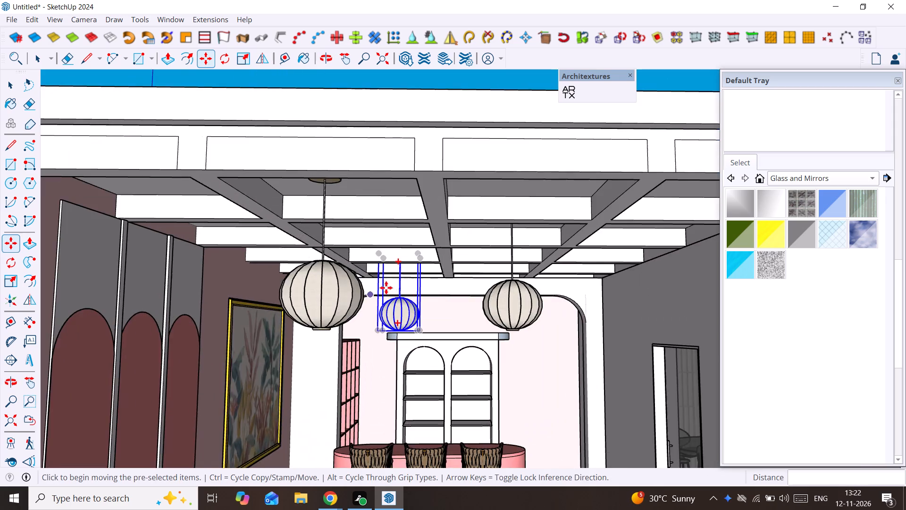
{"action": "middle_click_drag", "start_coordinate": [386, 288], "coordinate": [380, 236]}
{"action": "key", "text": "space"}
{"action": "scroll", "coordinate": [382, 240], "scroll_direction": "down", "scroll_amount": 8}
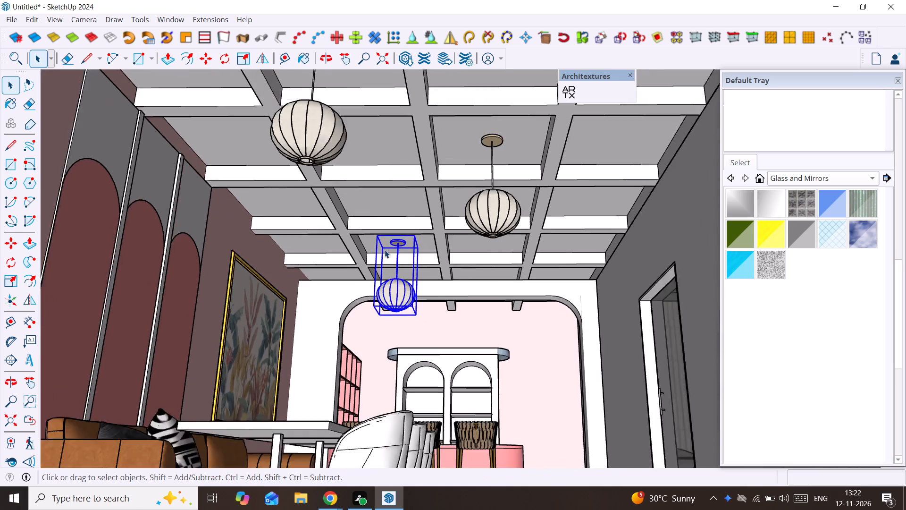
{"action": "scroll", "coordinate": [385, 250], "scroll_direction": "down", "scroll_amount": 7}
{"action": "middle_click_drag", "start_coordinate": [385, 250], "coordinate": [331, 217]}
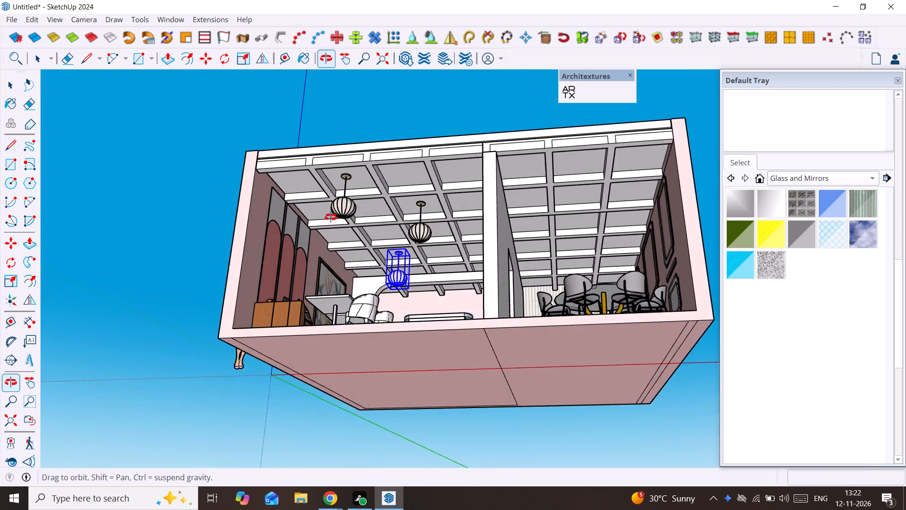
{"action": "middle_click_drag", "start_coordinate": [331, 217], "coordinate": [431, 248]}
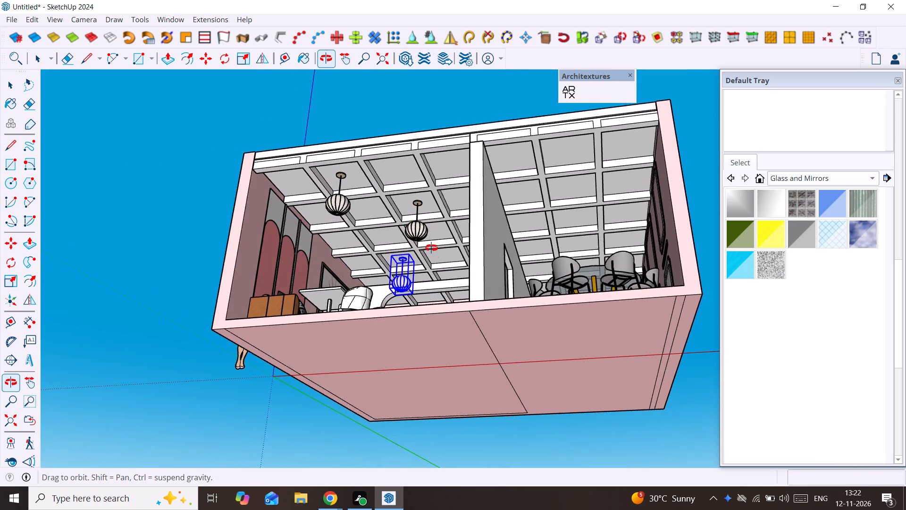
{"action": "middle_click_drag", "start_coordinate": [431, 248], "coordinate": [439, 266]}
{"action": "left_click", "coordinate": [125, 175]}
{"action": "scroll", "coordinate": [387, 295], "scroll_direction": "up", "scroll_amount": 1}
{"action": "middle_click_drag", "start_coordinate": [387, 288], "coordinate": [386, 297]}
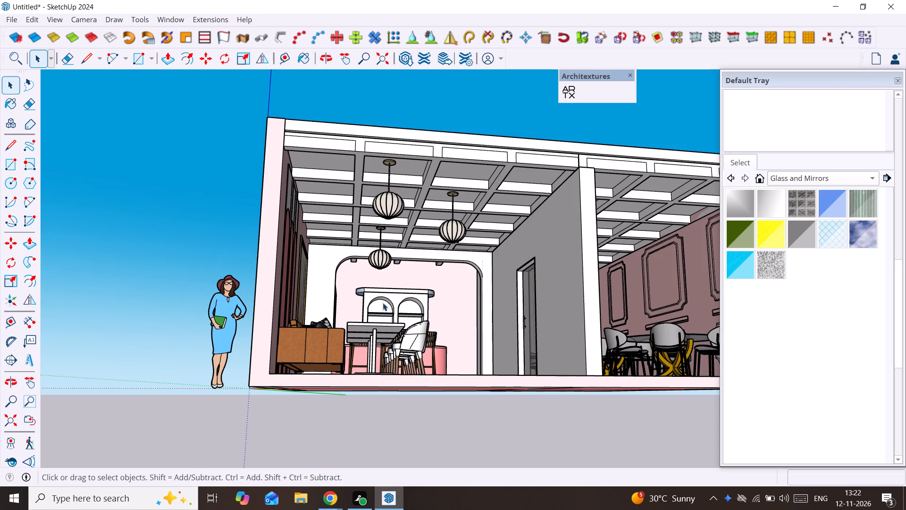
{"action": "left_click", "coordinate": [378, 412]}
{"action": "middle_click_drag", "start_coordinate": [352, 339], "coordinate": [274, 359]}
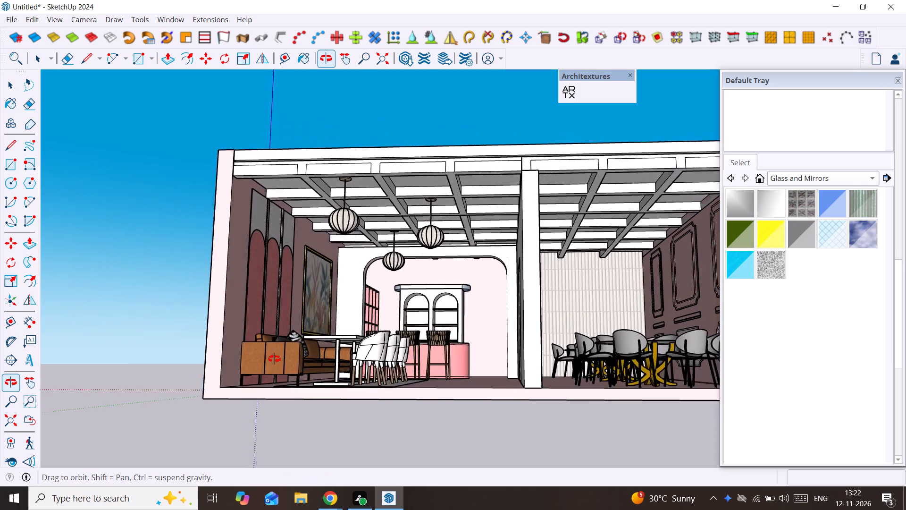
Switch to 3D Warehouse in Chrome, search for "wall candel", and look through the models found.
{"action": "middle_click_drag", "start_coordinate": [274, 359], "coordinate": [207, 368]}
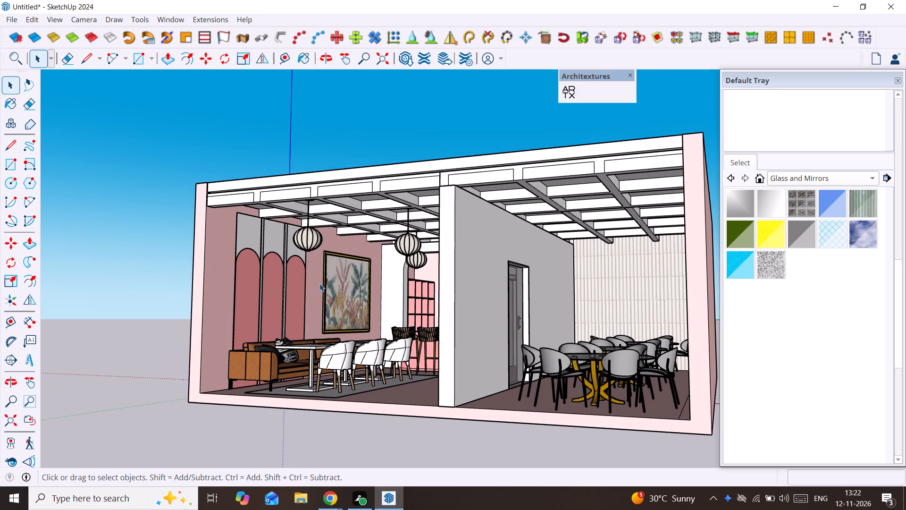
{"action": "left_click", "coordinate": [331, 495]}
{"action": "left_click", "coordinate": [390, 458]}
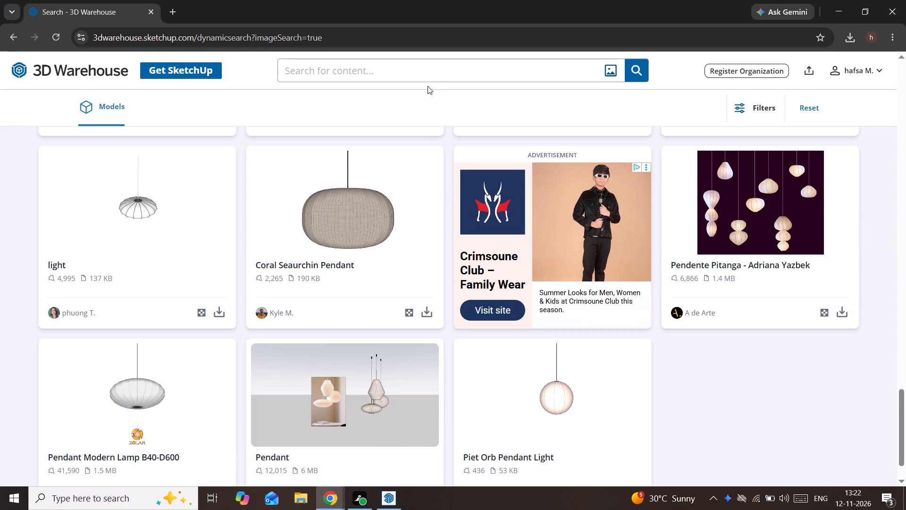
{"action": "left_click", "coordinate": [427, 76]}
{"action": "type", "text": "wall can"}
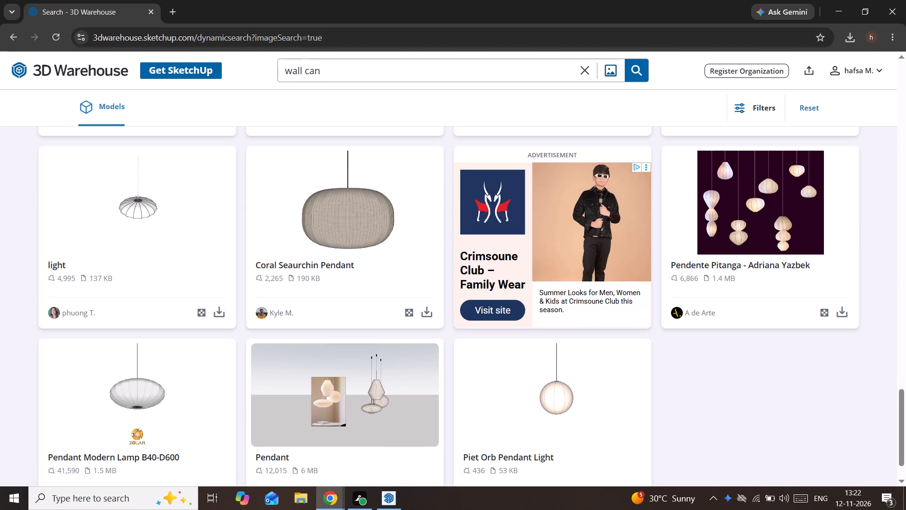
{"action": "type", "text": "del"}
{"action": "key", "text": "Return"}
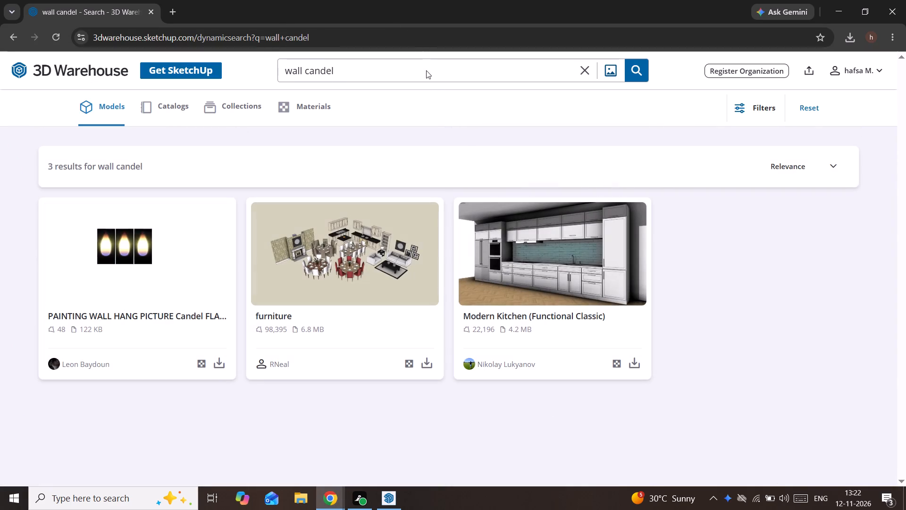
{"action": "scroll", "coordinate": [451, 341], "scroll_direction": "up", "scroll_amount": 4}
{"action": "scroll", "coordinate": [451, 340], "scroll_direction": "down", "scroll_amount": 9}
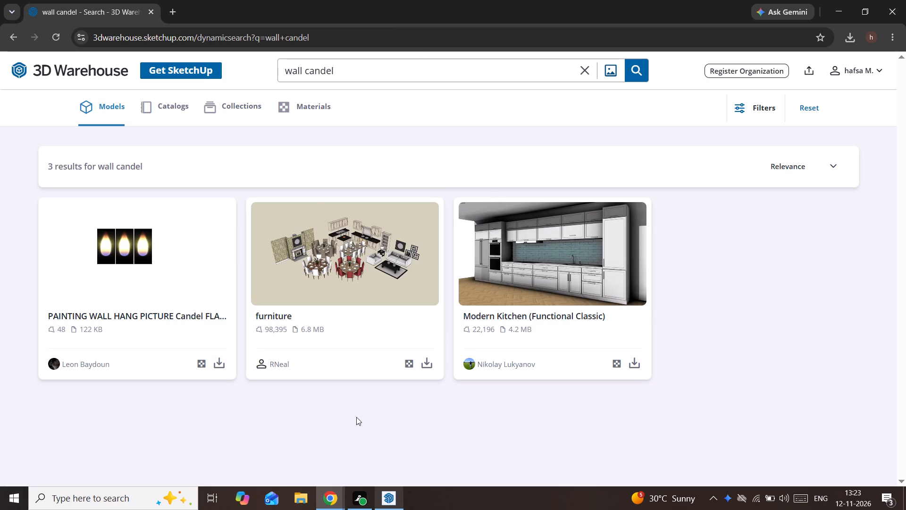
Search 3D Warehouse for "wall light" instead.
{"action": "left_click", "coordinate": [358, 69]}
{"action": "key", "text": "BackSpace"}
{"action": "key", "text": "BackSpace"}
{"action": "key", "text": "BackSpace"}
{"action": "key", "text": "BackSpace"}
{"action": "key", "text": "BackSpace"}
{"action": "key", "text": "BackSpace"}
{"action": "type", "text": "light"}
{"action": "key", "text": "Return"}
{"action": "left_click", "coordinate": [340, 66]}
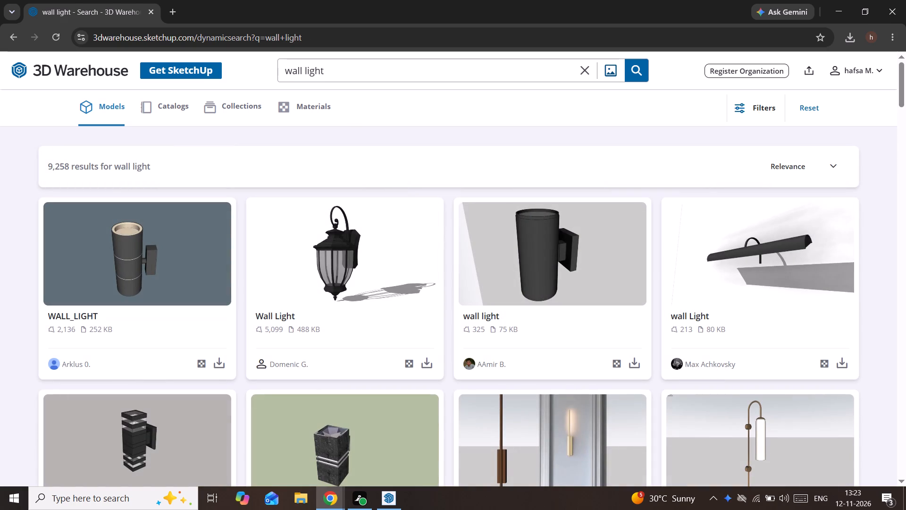
Download the Wall Light model with the curved brass stem and frosted glass cylinder as a SketchUp file.
{"action": "scroll", "coordinate": [424, 308], "scroll_direction": "down", "scroll_amount": 5}
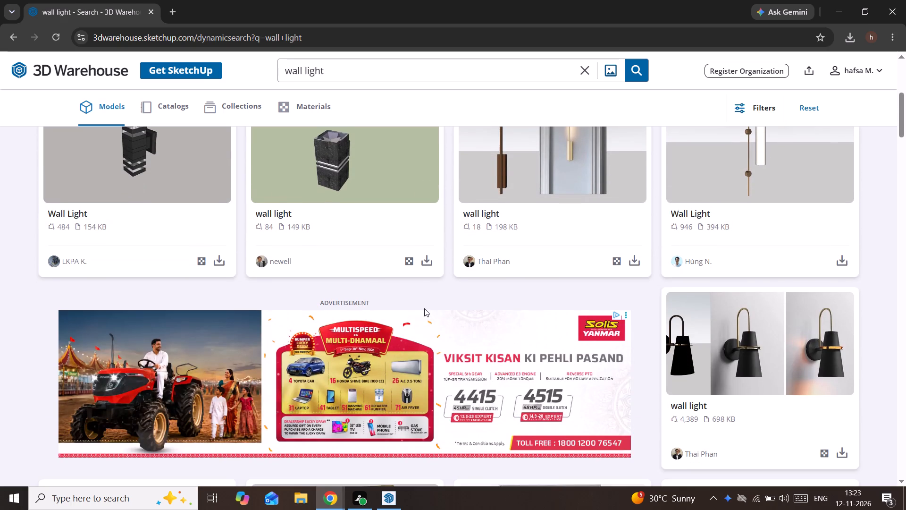
{"action": "scroll", "coordinate": [424, 308], "scroll_direction": "up", "scroll_amount": 2}
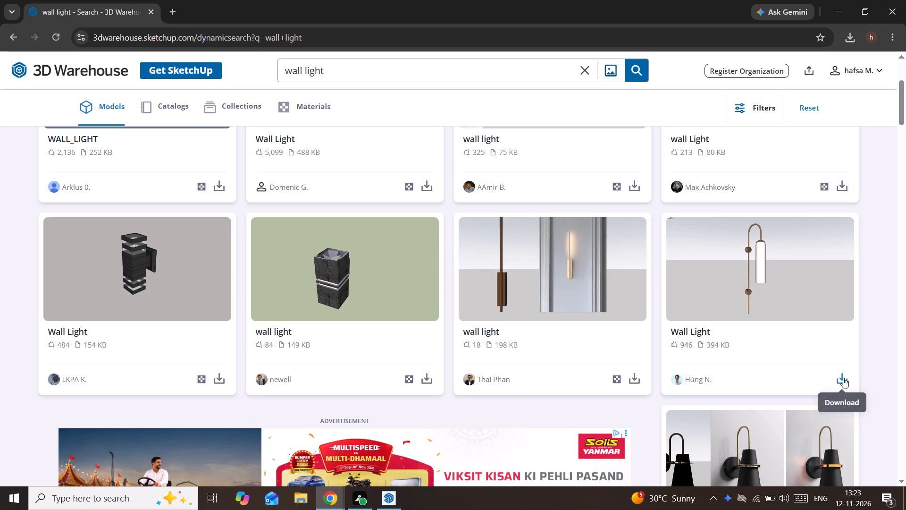
{"action": "left_click", "coordinate": [843, 378]}
{"action": "left_click", "coordinate": [823, 399]}
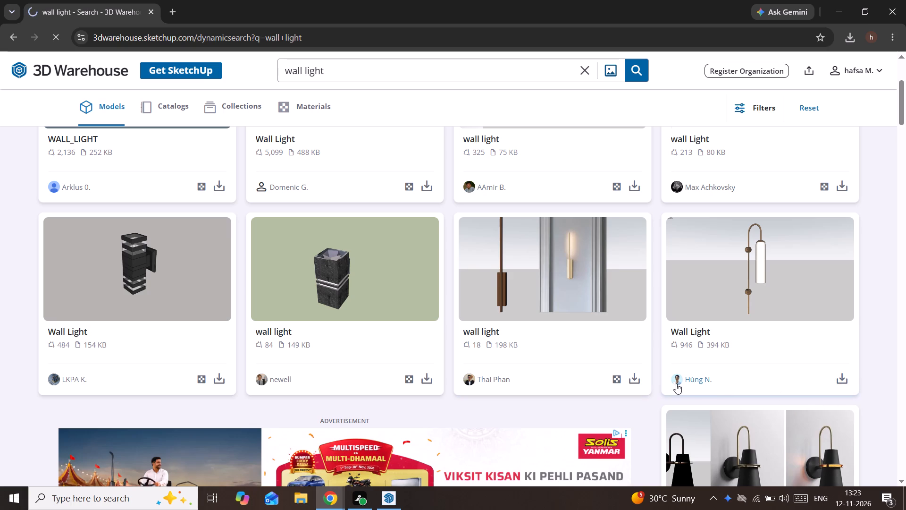
Download the wall light with a glowing globe on a brass bracket as a SketchUp file, skipping the download-limit video.
{"action": "scroll", "coordinate": [610, 388], "scroll_direction": "down", "scroll_amount": 3}
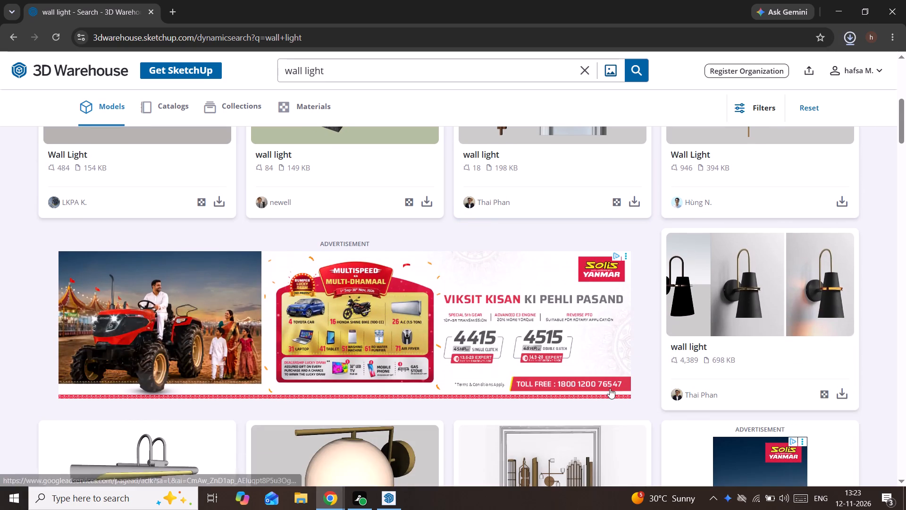
{"action": "scroll", "coordinate": [610, 388], "scroll_direction": "down", "scroll_amount": 4}
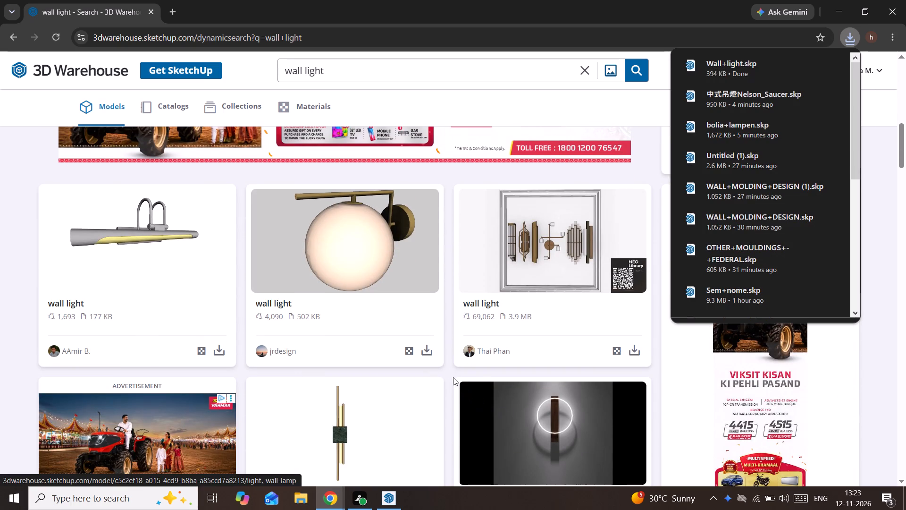
{"action": "left_click", "coordinate": [433, 352]}
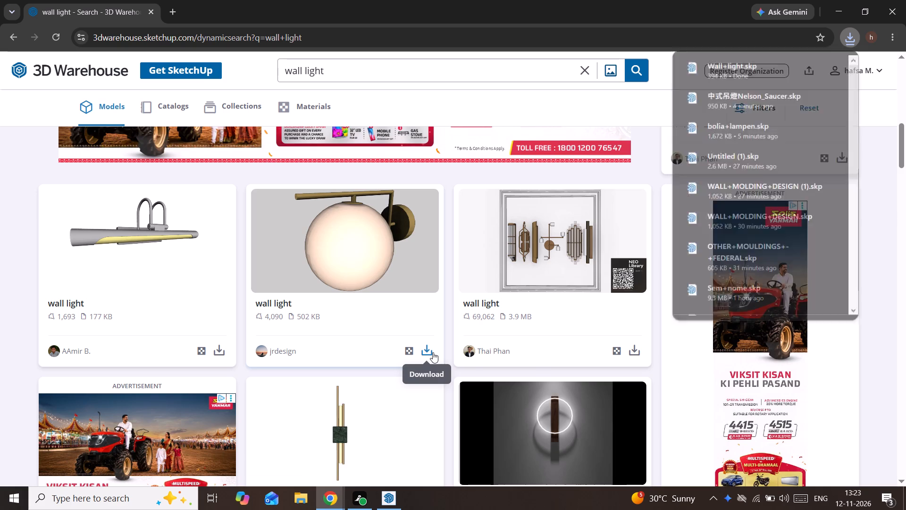
{"action": "left_click", "coordinate": [448, 380]}
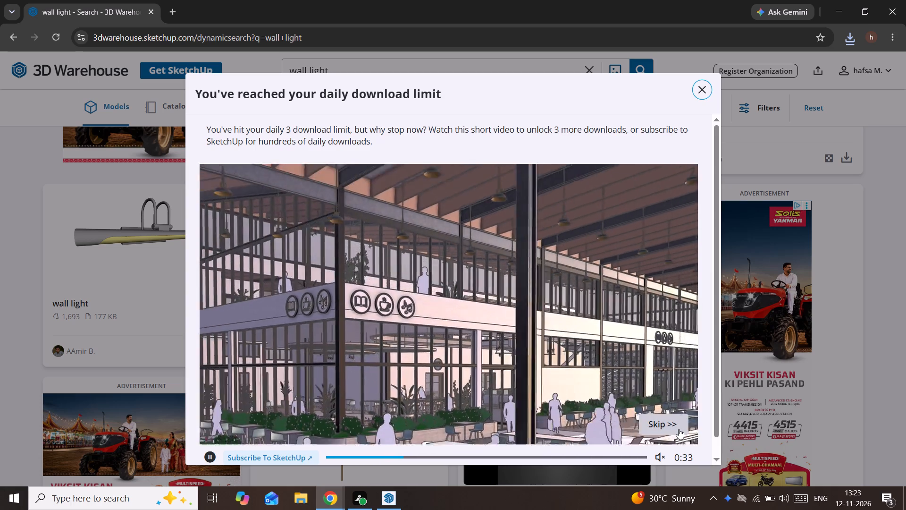
{"action": "left_click", "coordinate": [679, 429]}
{"action": "left_click", "coordinate": [465, 364]}
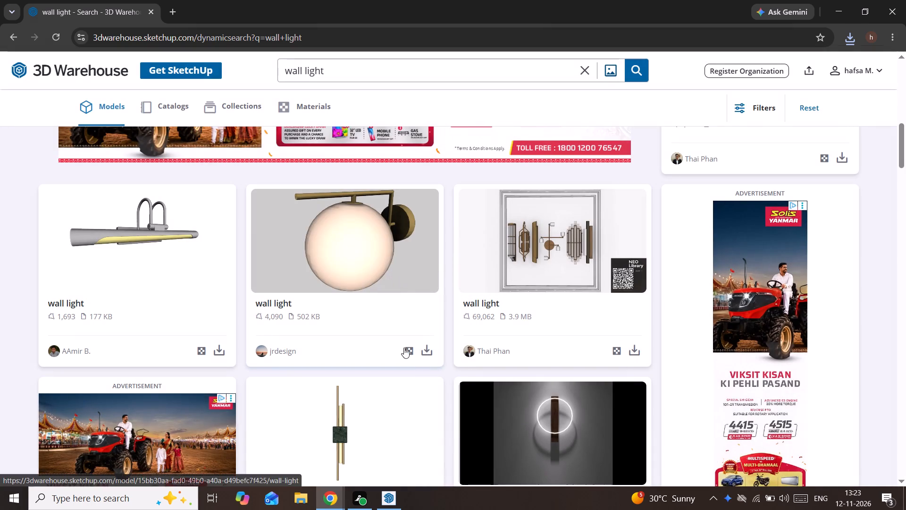
{"action": "left_click", "coordinate": [424, 356]}
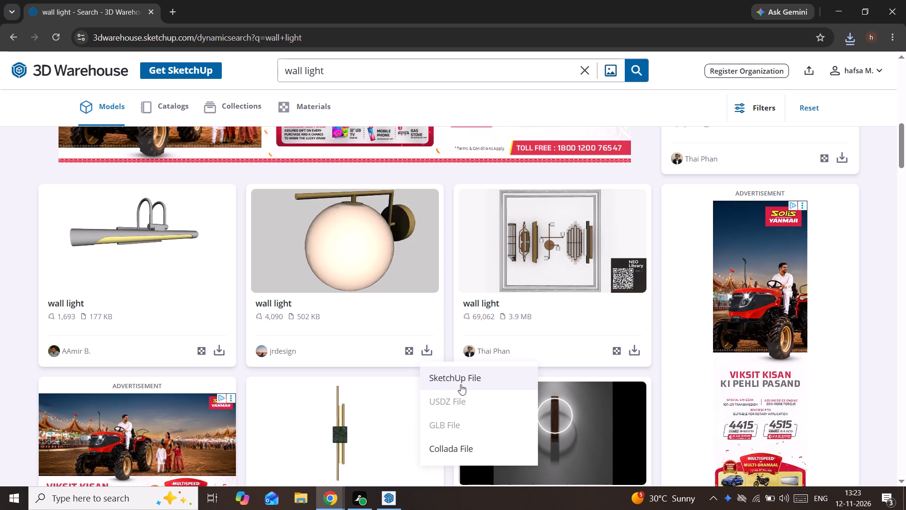
{"action": "left_click", "coordinate": [461, 384]}
Download the Wall light with slim vertical brass rods and a dark green square plate as a SketchUp file.
{"action": "scroll", "coordinate": [456, 394], "scroll_direction": "down", "scroll_amount": 4}
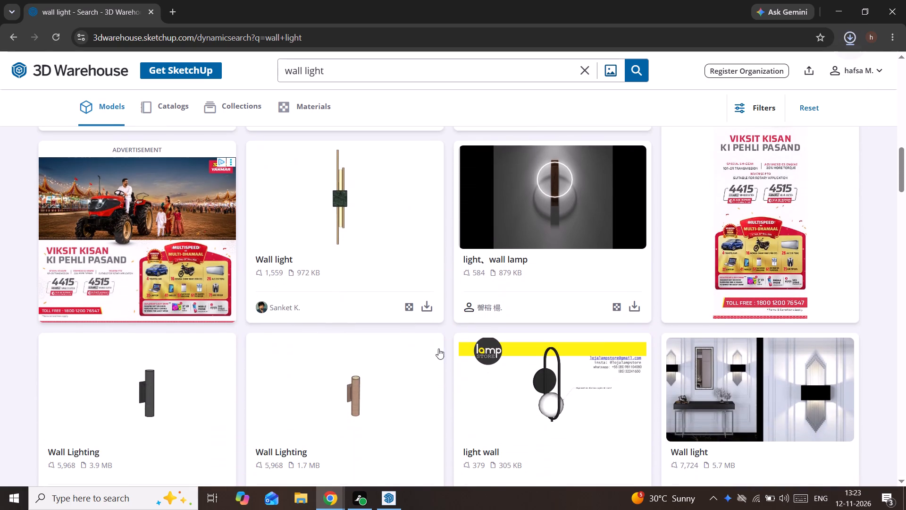
{"action": "left_click", "coordinate": [429, 305]}
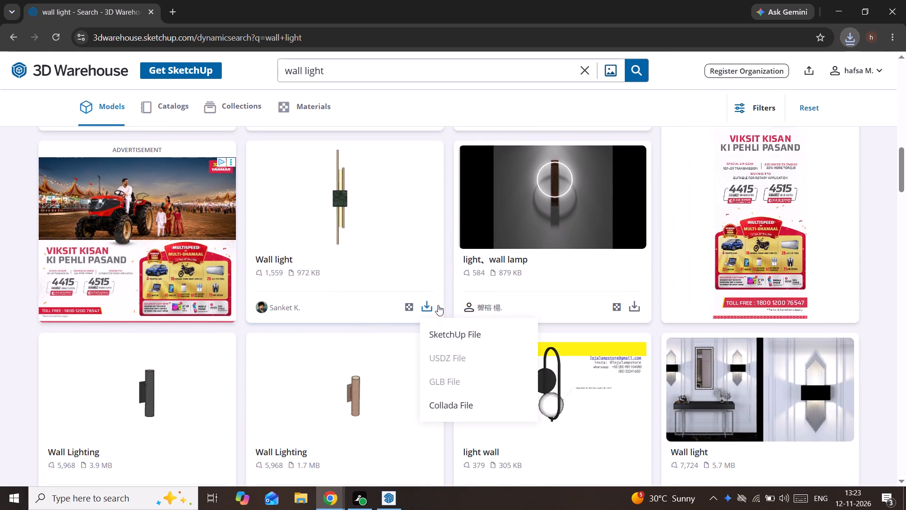
{"action": "left_click", "coordinate": [458, 332]}
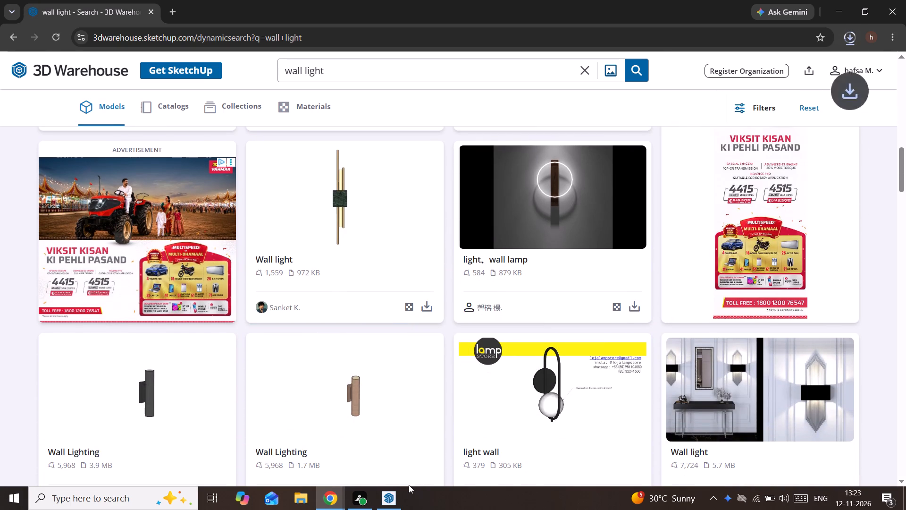
Return to SketchUp, select the lantern pendant nearest the bar, and examine how its ceiling mount sits in the coffer from several angles.
{"action": "left_click", "coordinate": [399, 502]}
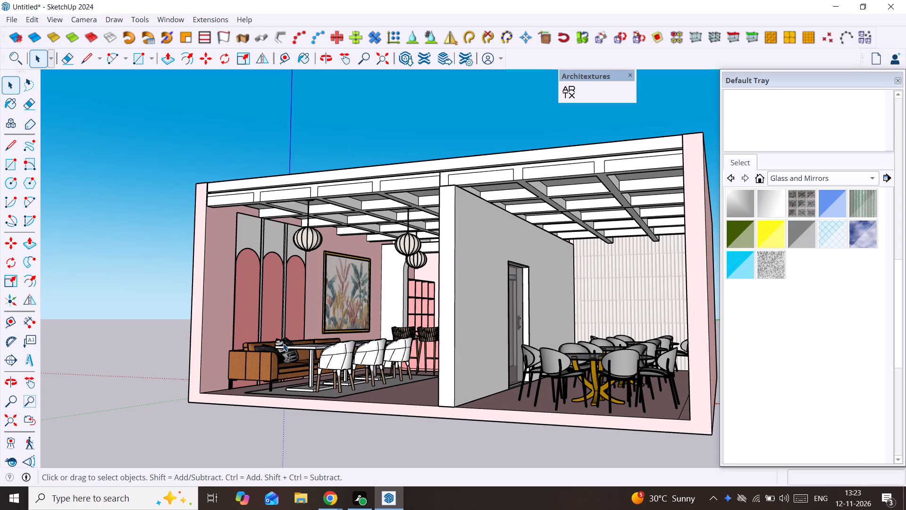
{"action": "middle_click_drag", "start_coordinate": [283, 343], "coordinate": [367, 304]}
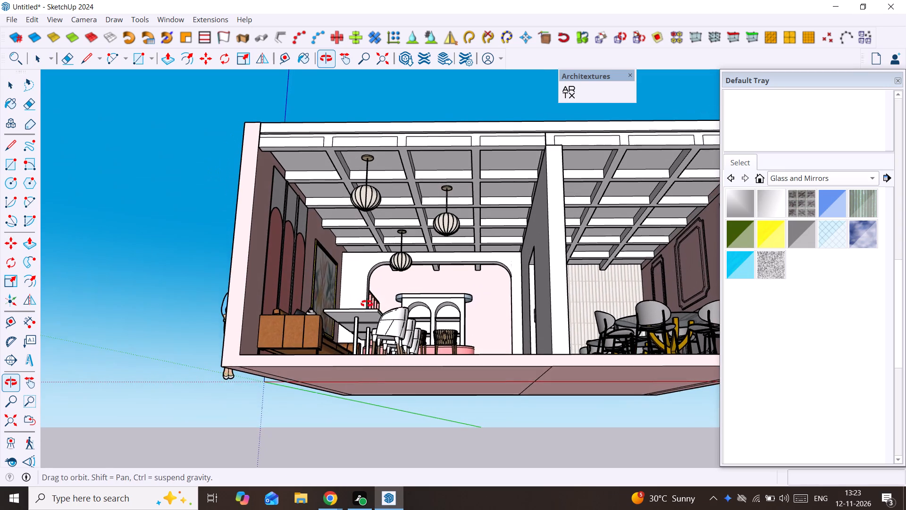
{"action": "middle_click_drag", "start_coordinate": [367, 304], "coordinate": [361, 304]}
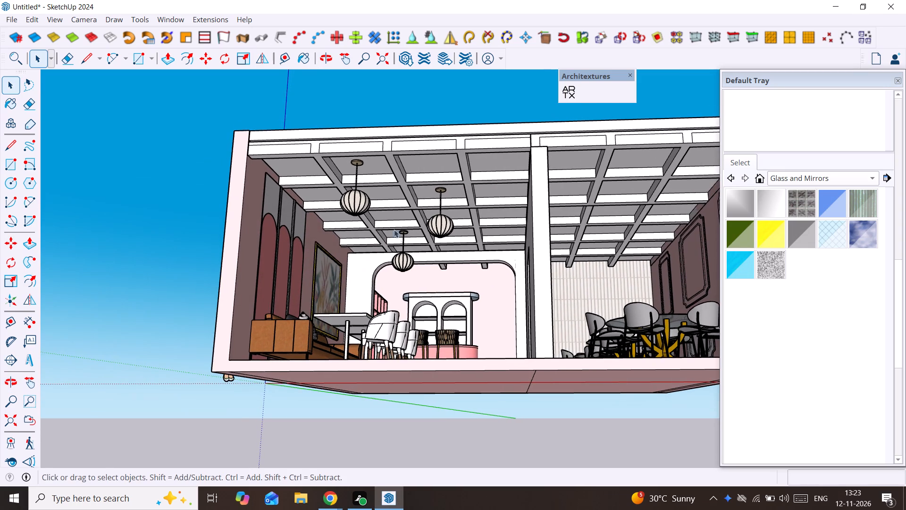
{"action": "scroll", "coordinate": [402, 245], "scroll_direction": "up", "scroll_amount": 8}
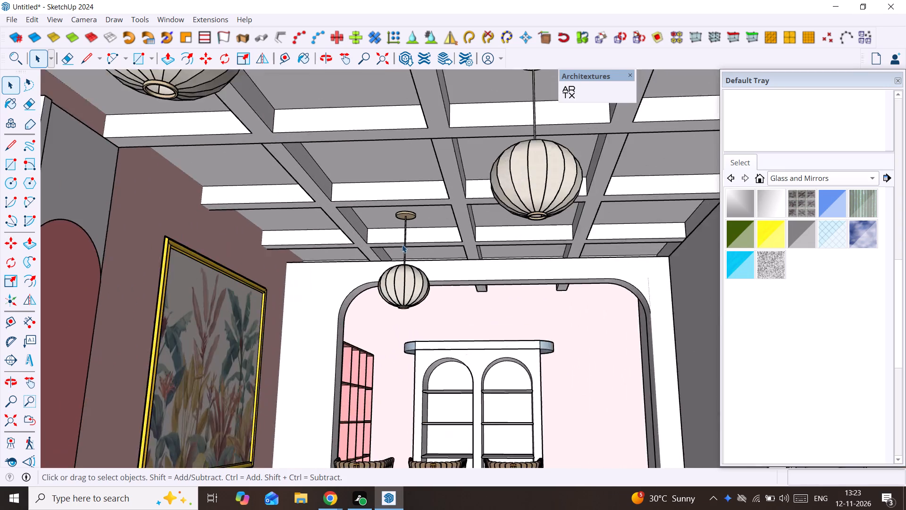
{"action": "scroll", "coordinate": [402, 245], "scroll_direction": "up", "scroll_amount": 2}
{"action": "middle_click_drag", "start_coordinate": [394, 235], "coordinate": [408, 175]}
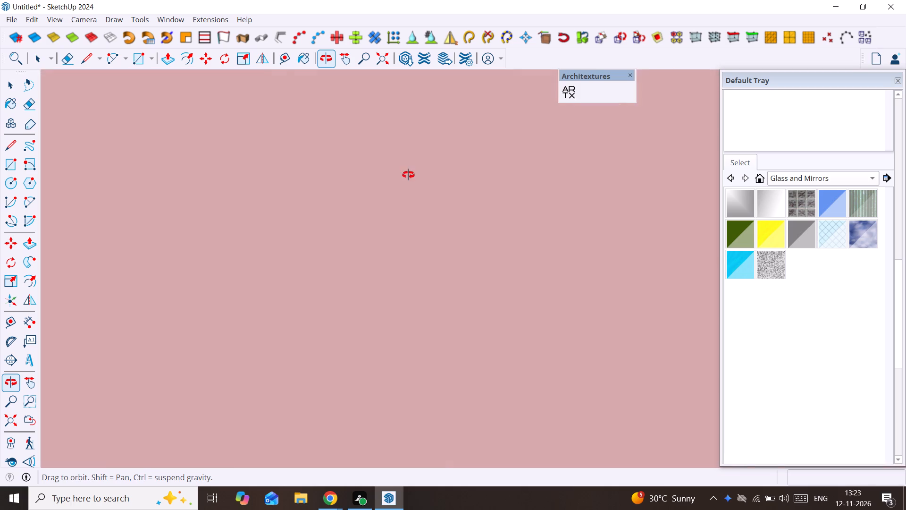
{"action": "middle_click_drag", "start_coordinate": [408, 175], "coordinate": [484, 243]}
{"action": "scroll", "coordinate": [461, 222], "scroll_direction": "up", "scroll_amount": 4}
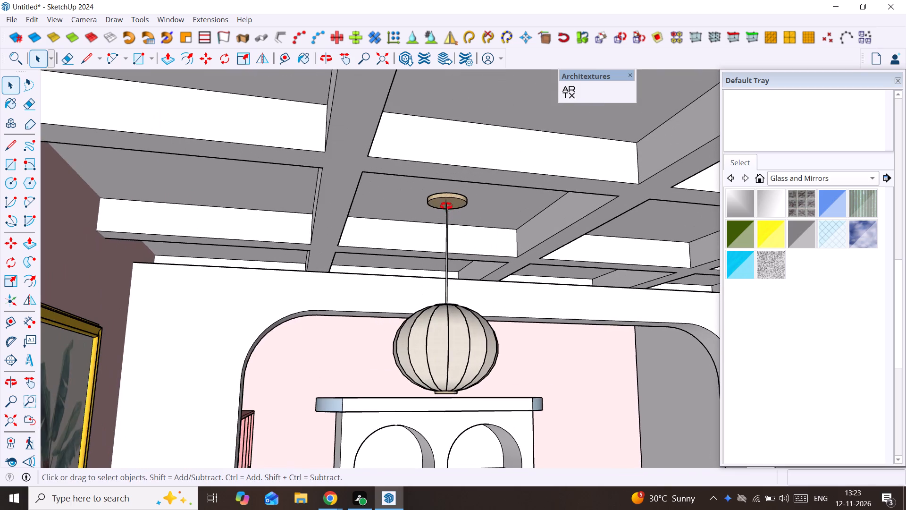
{"action": "middle_click_drag", "start_coordinate": [446, 206], "coordinate": [416, 156]}
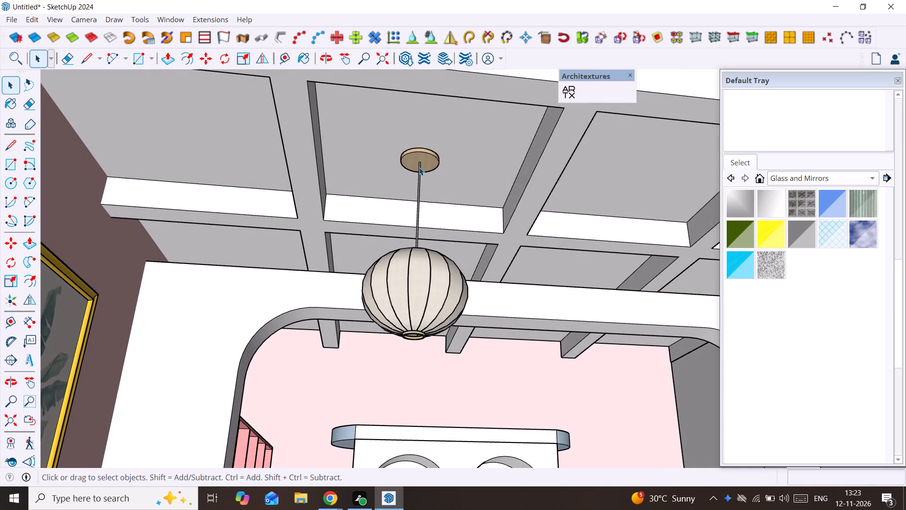
{"action": "left_click", "coordinate": [419, 167]}
{"action": "middle_click_drag", "start_coordinate": [419, 167], "coordinate": [359, 136]}
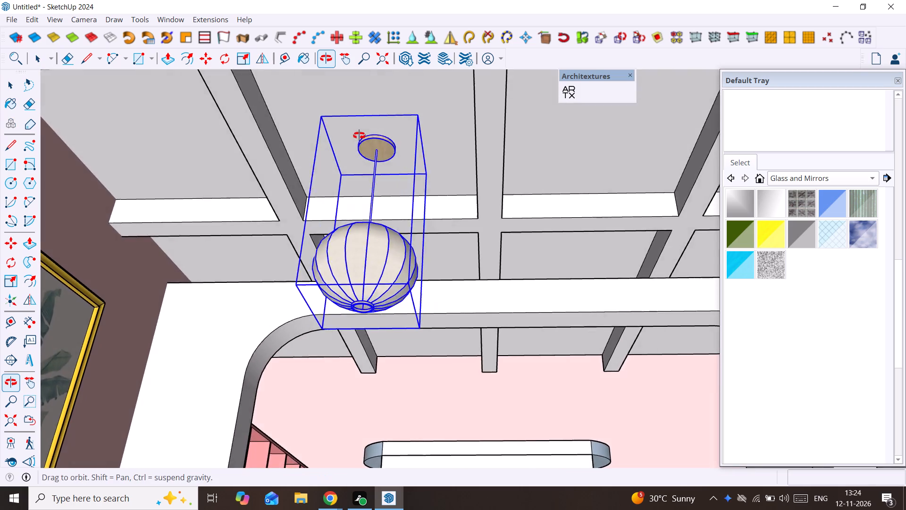
{"action": "middle_click_drag", "start_coordinate": [359, 136], "coordinate": [201, 121]}
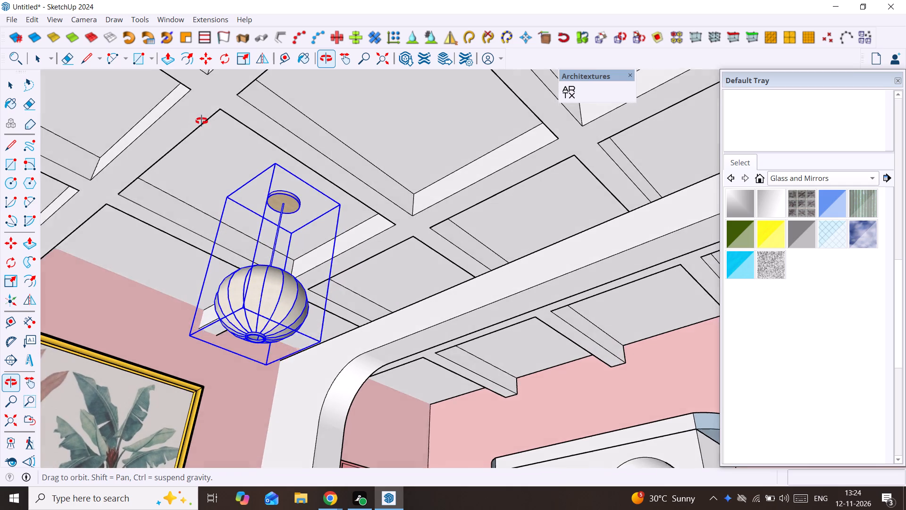
{"action": "middle_click_drag", "start_coordinate": [201, 121], "coordinate": [394, 132]}
{"action": "scroll", "coordinate": [398, 135], "scroll_direction": "down", "scroll_amount": 10}
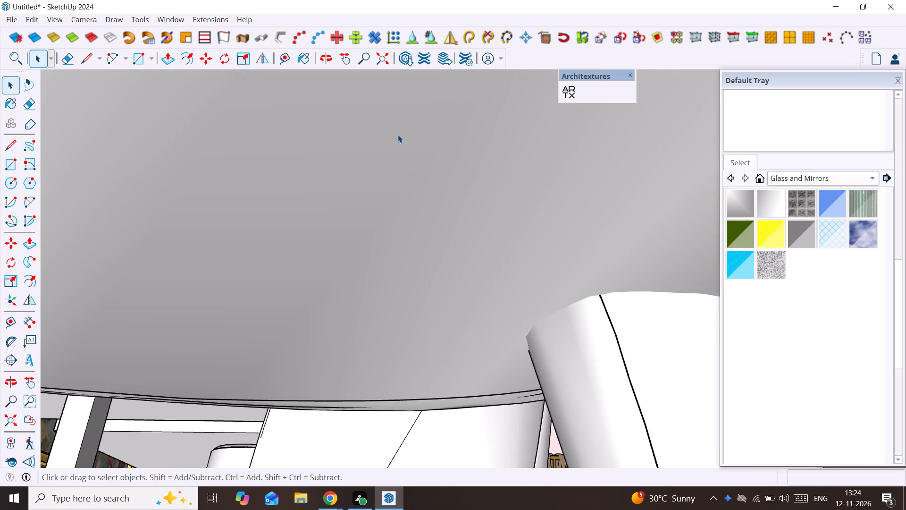
{"action": "middle_click_drag", "start_coordinate": [398, 135], "coordinate": [386, 378]}
{"action": "scroll", "coordinate": [398, 135], "scroll_direction": "down", "scroll_amount": 1}
{"action": "scroll", "coordinate": [382, 343], "scroll_direction": "down", "scroll_amount": 20}
{"action": "scroll", "coordinate": [382, 343], "scroll_direction": "down", "scroll_amount": 2}
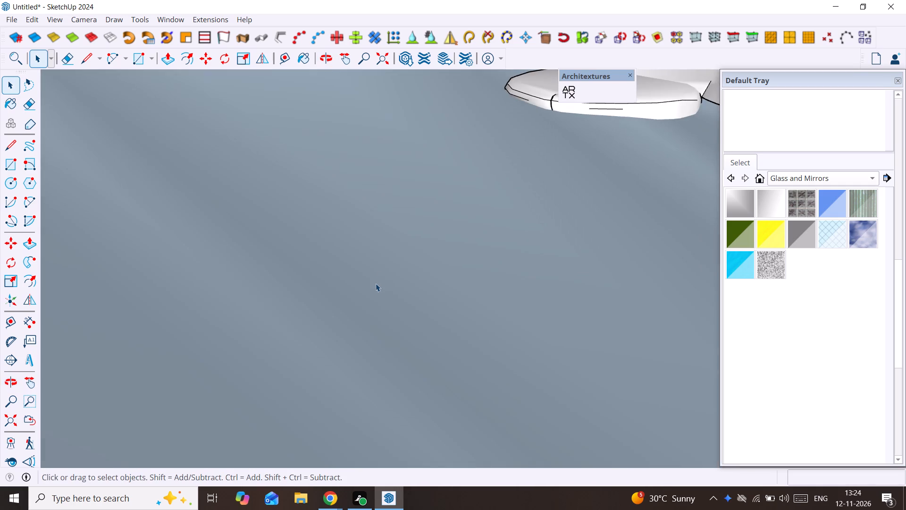
{"action": "scroll", "coordinate": [376, 283], "scroll_direction": "down", "scroll_amount": 20}
{"action": "scroll", "coordinate": [376, 283], "scroll_direction": "down", "scroll_amount": 20}
{"action": "scroll", "coordinate": [376, 283], "scroll_direction": "down", "scroll_amount": 10}
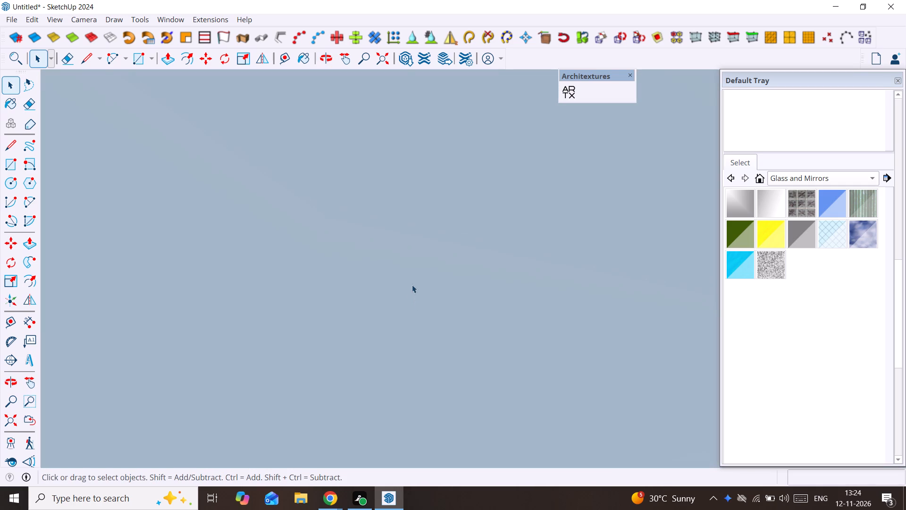
{"action": "scroll", "coordinate": [412, 285], "scroll_direction": "down", "scroll_amount": 20}
{"action": "scroll", "coordinate": [412, 285], "scroll_direction": "down", "scroll_amount": 9}
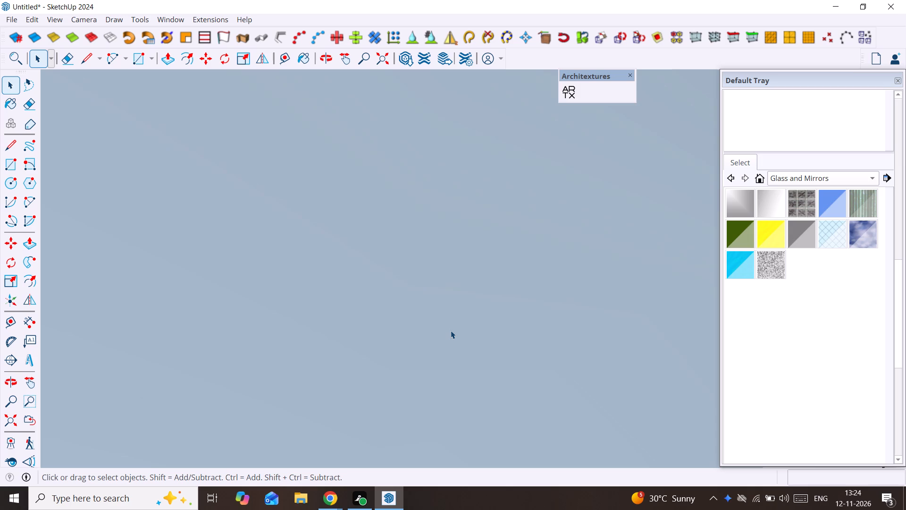
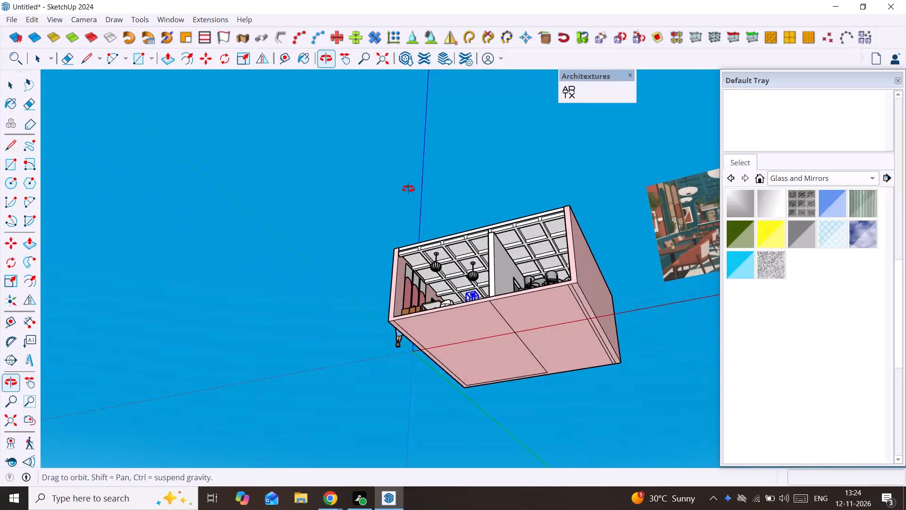
Start importing a model file from the Downloads folder into the restaurant interior scene.
{"action": "scroll", "coordinate": [476, 296], "scroll_direction": "up", "scroll_amount": 10}
{"action": "middle_click", "coordinate": [508, 343]}
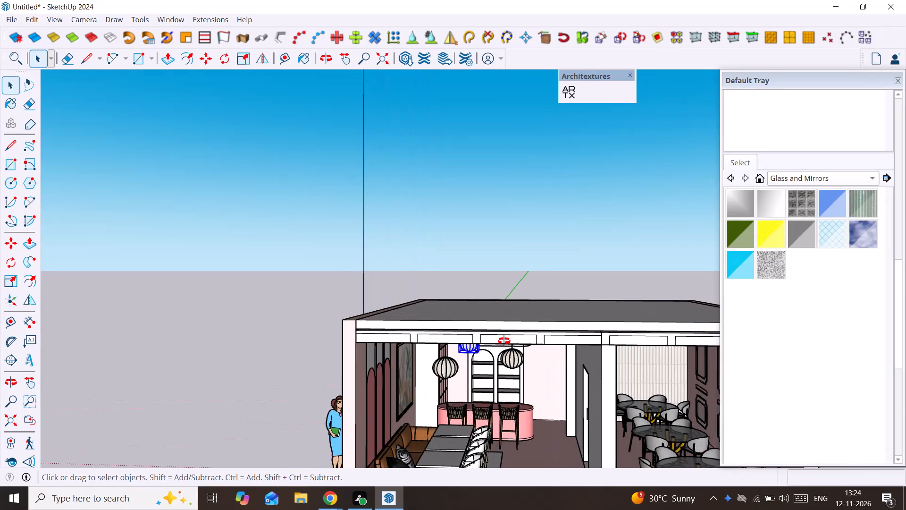
{"action": "middle_click_drag", "start_coordinate": [504, 341], "coordinate": [424, 219]}
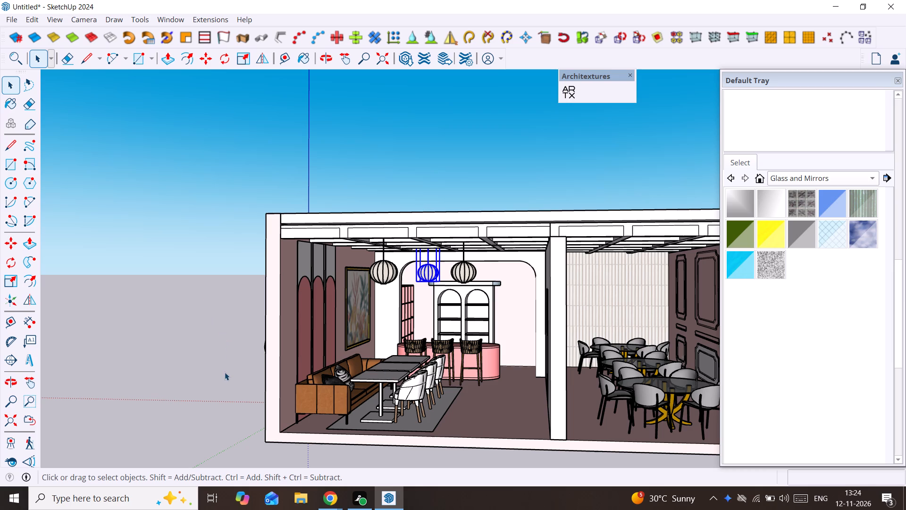
{"action": "left_click", "coordinate": [9, 21]}
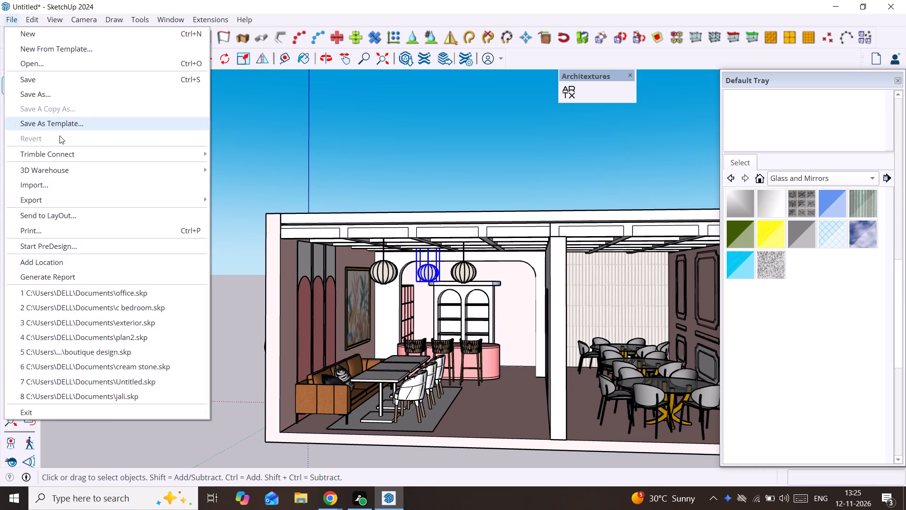
{"action": "left_click", "coordinate": [70, 181]}
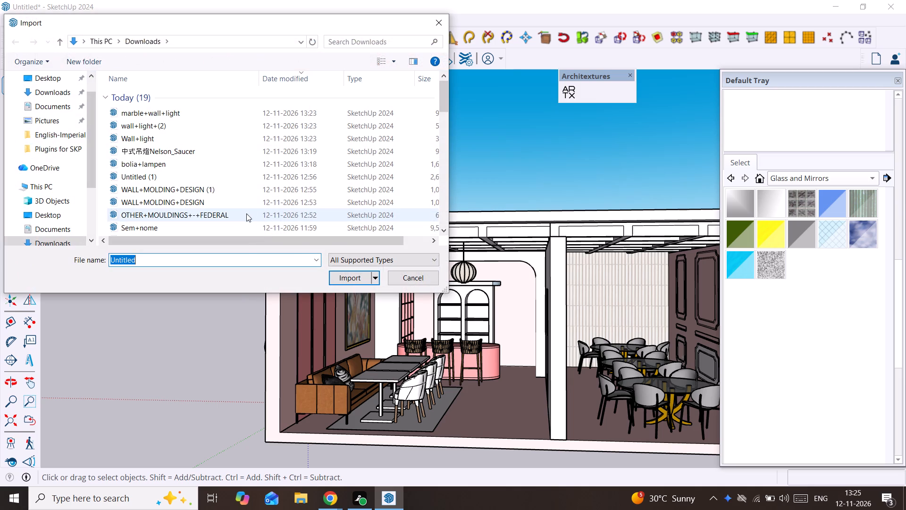
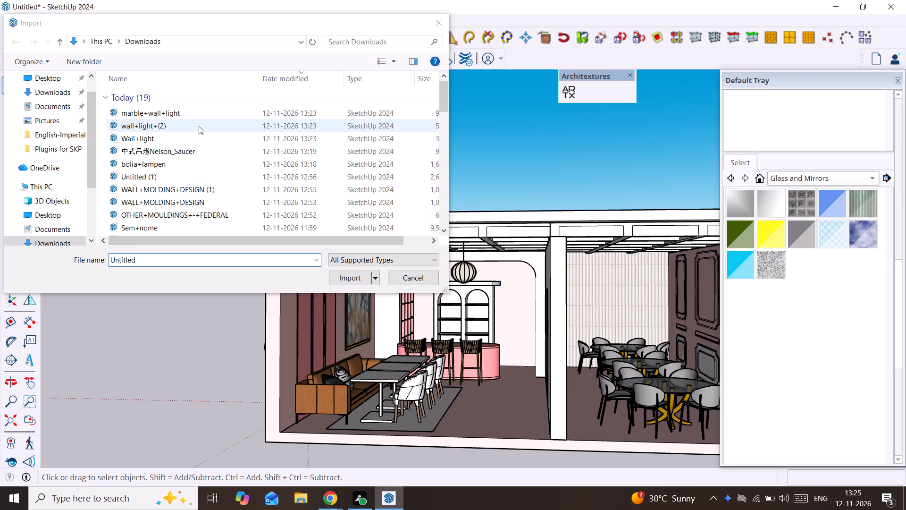
Import the wall+light+(2) model and place it in the dining room with the round tables, near the panelled wall.
{"action": "left_click", "coordinate": [199, 126]}
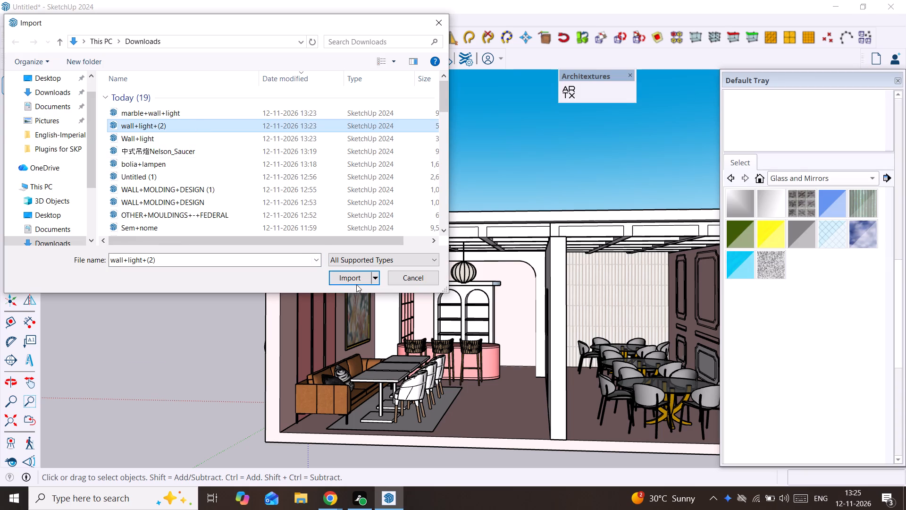
{"action": "left_click", "coordinate": [351, 280]}
{"action": "middle_click_drag", "start_coordinate": [343, 340], "coordinate": [302, 346]}
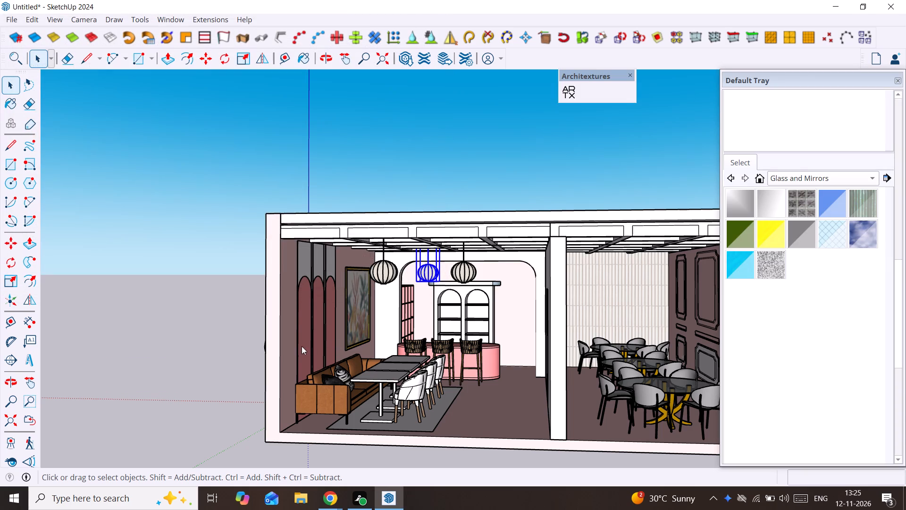
{"action": "middle_click_drag", "start_coordinate": [302, 346], "coordinate": [293, 347]}
{"action": "scroll", "coordinate": [342, 316], "scroll_direction": "down", "scroll_amount": 4}
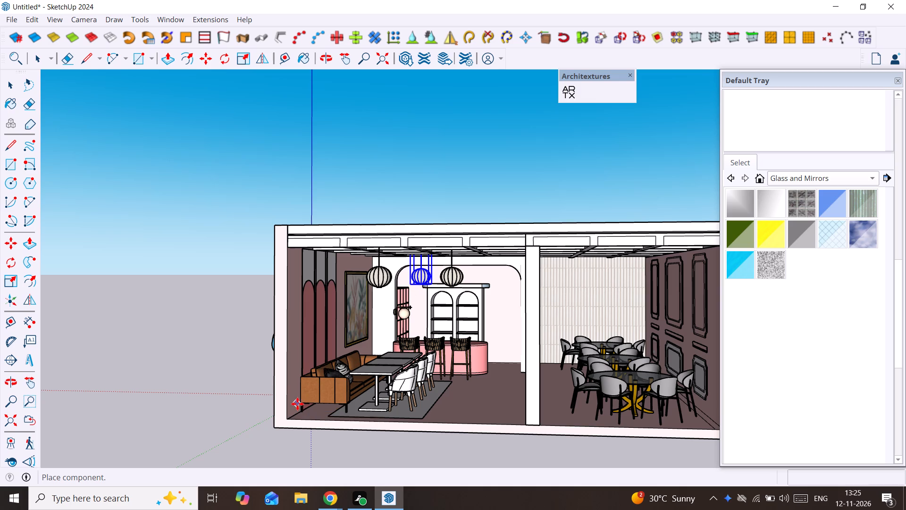
{"action": "middle_click_drag", "start_coordinate": [298, 403], "coordinate": [324, 403]}
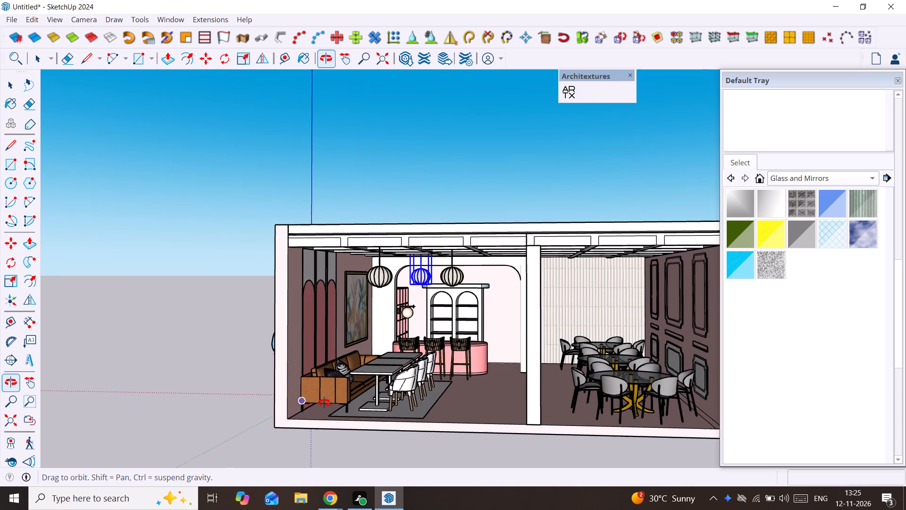
{"action": "middle_click_drag", "start_coordinate": [324, 403], "coordinate": [376, 405]}
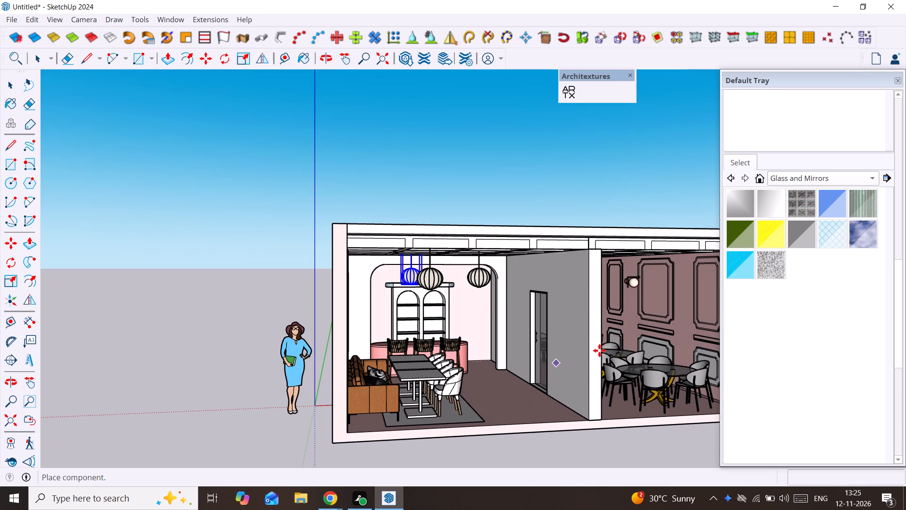
{"action": "left_click", "coordinate": [592, 358]}
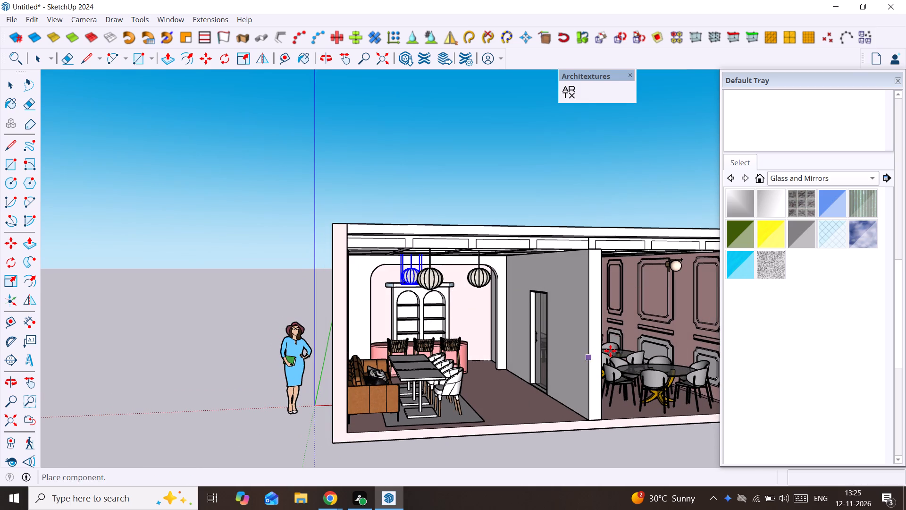
Flip the imported wall light about its red plane so its mounting plate faces the opposite way.
{"action": "scroll", "coordinate": [672, 262], "scroll_direction": "up", "scroll_amount": 9}
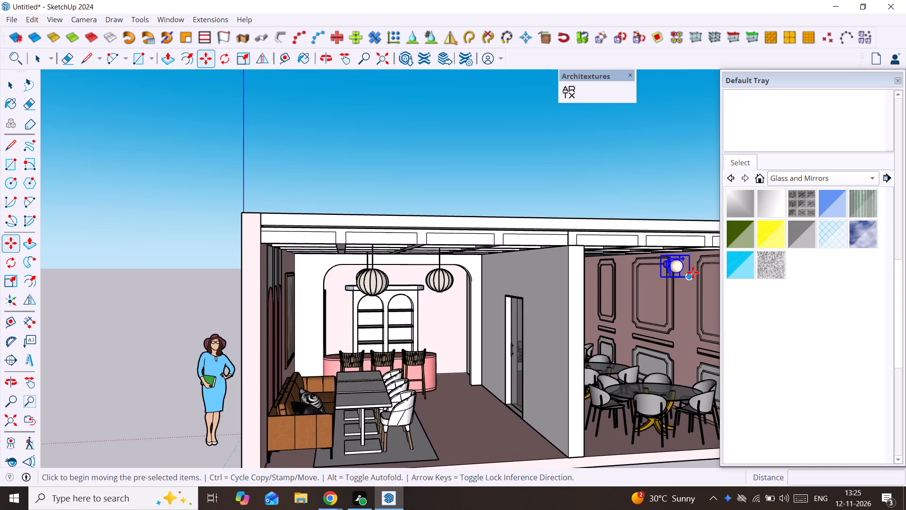
{"action": "scroll", "coordinate": [693, 272], "scroll_direction": "up", "scroll_amount": 2}
{"action": "middle_click_drag", "start_coordinate": [667, 282], "coordinate": [575, 282]}
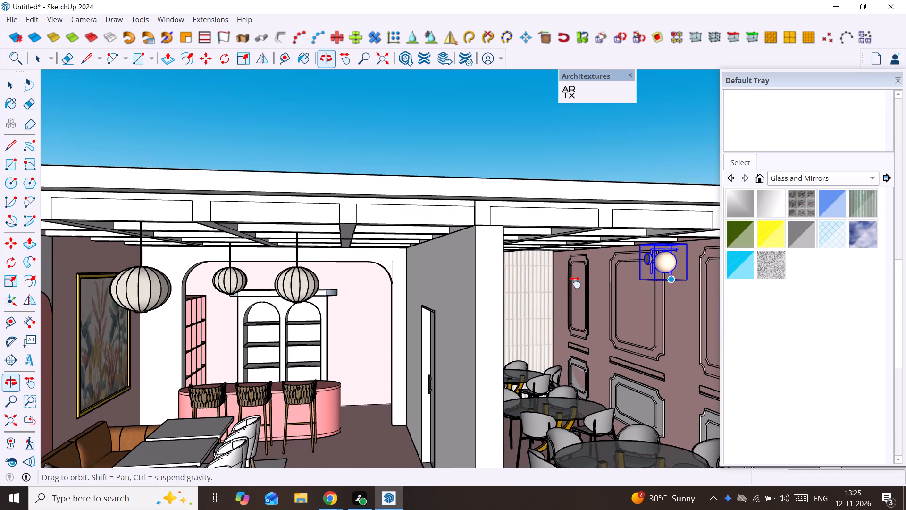
{"action": "middle_click_drag", "start_coordinate": [575, 282], "coordinate": [492, 282]}
{"action": "scroll", "coordinate": [470, 275], "scroll_direction": "up", "scroll_amount": 3}
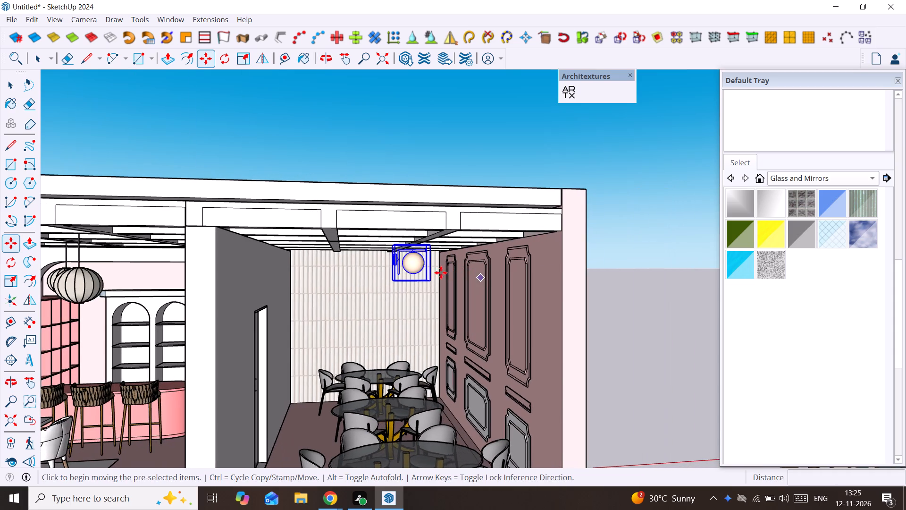
{"action": "middle_click", "coordinate": [429, 272]}
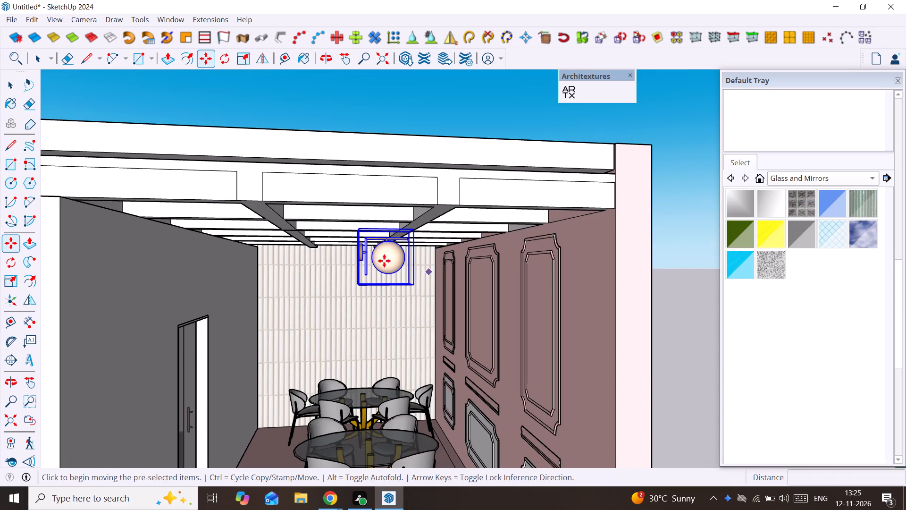
{"action": "left_click", "coordinate": [35, 302]}
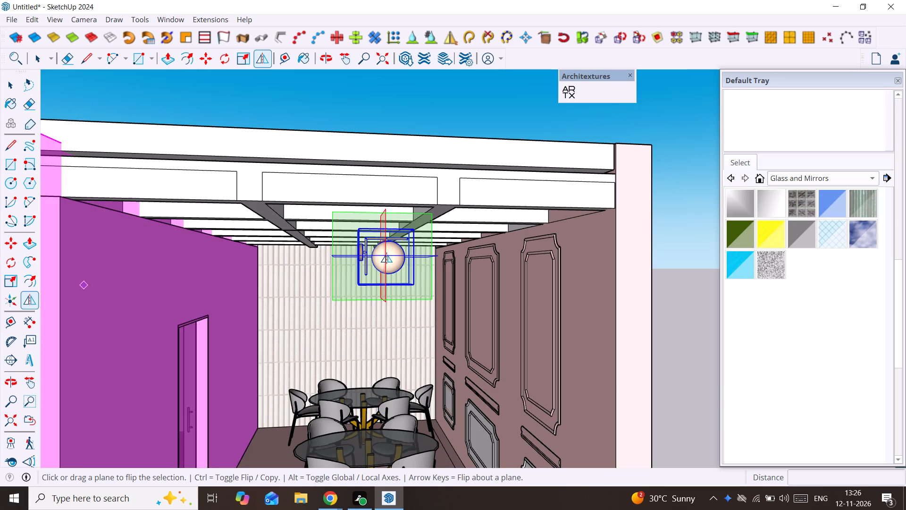
{"action": "left_click_drag", "start_coordinate": [383, 256], "coordinate": [395, 256]}
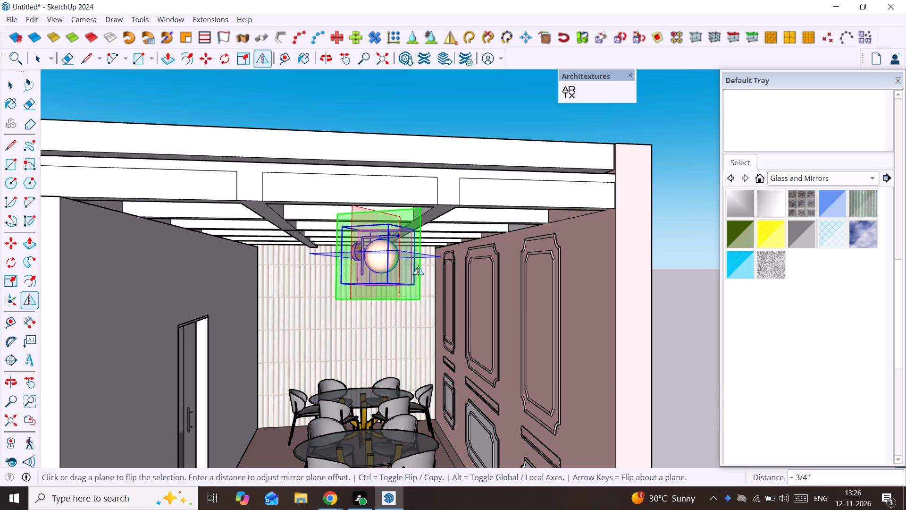
{"action": "middle_click_drag", "start_coordinate": [379, 264], "coordinate": [422, 275]}
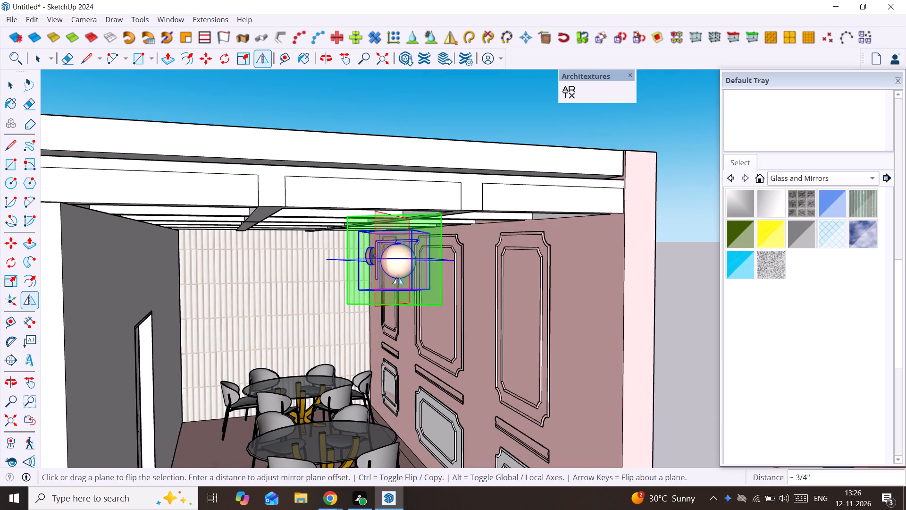
{"action": "key", "text": "ctrl+z"}
{"action": "left_click_drag", "start_coordinate": [404, 255], "coordinate": [410, 254]}
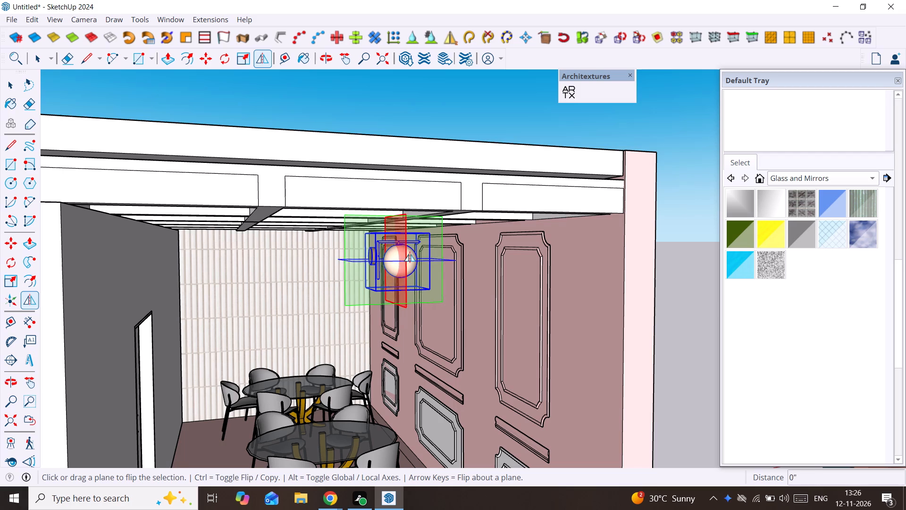
{"action": "left_click_drag", "start_coordinate": [410, 254], "coordinate": [423, 253]}
{"action": "key", "text": "space"}
Move the flipped wall light back onto the panelled wall, beside the large moulding nearest the room's open end.
{"action": "scroll", "coordinate": [423, 253], "scroll_direction": "down", "scroll_amount": 4}
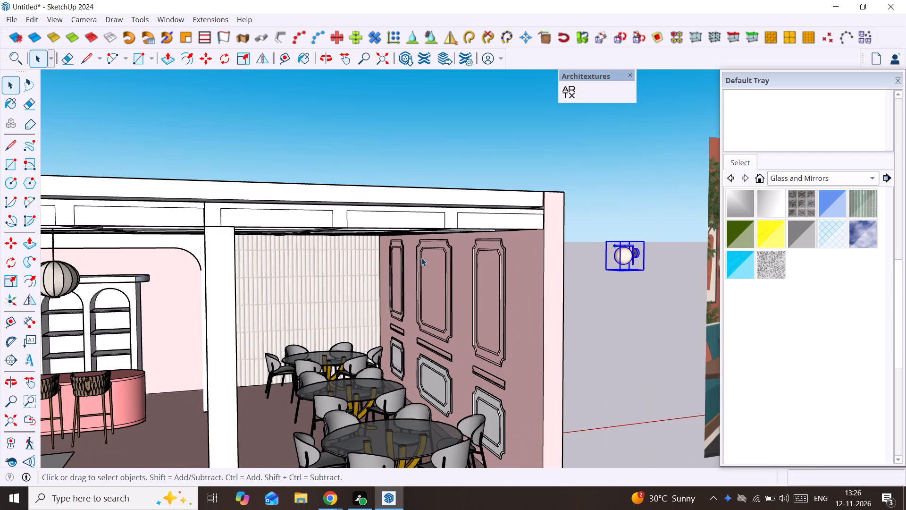
{"action": "scroll", "coordinate": [629, 256], "scroll_direction": "up", "scroll_amount": 3}
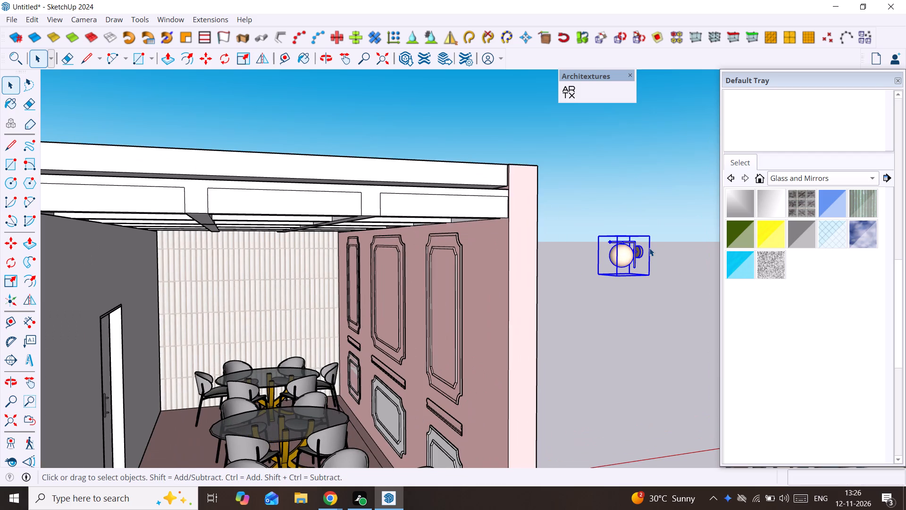
{"action": "key", "text": "m"}
{"action": "left_click", "coordinate": [648, 239]}
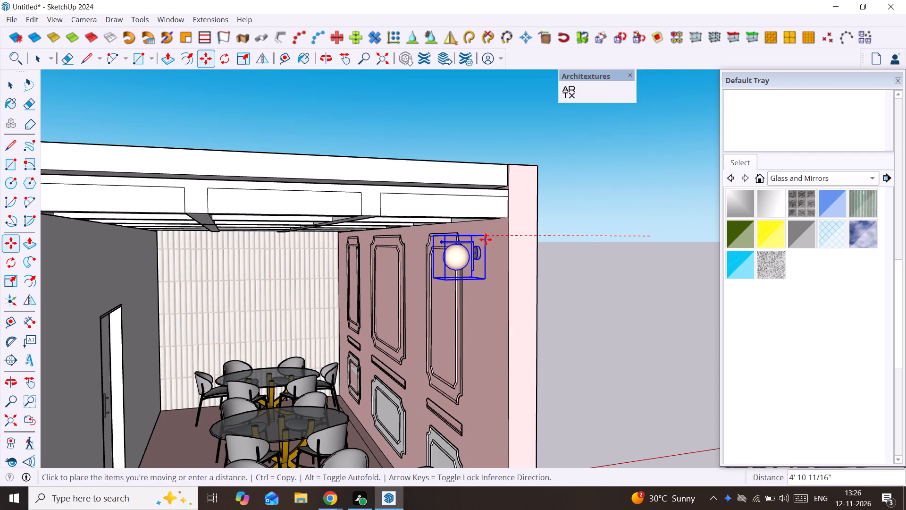
{"action": "left_click", "coordinate": [495, 239]}
Copy the wall light about 20' 3" along the green axis to the far end of the wall, beside the narrow panel moulding.
{"action": "middle_click_drag", "start_coordinate": [456, 277], "coordinate": [521, 263]}
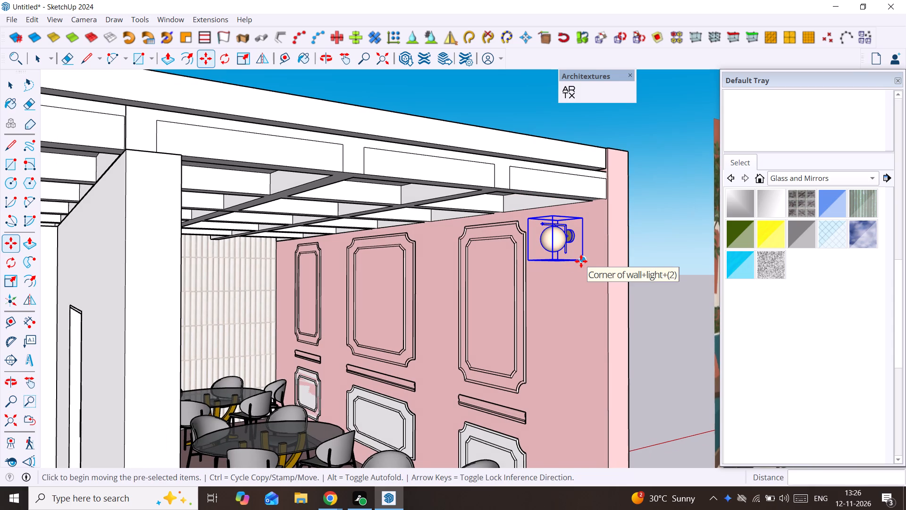
{"action": "left_click", "coordinate": [581, 261]}
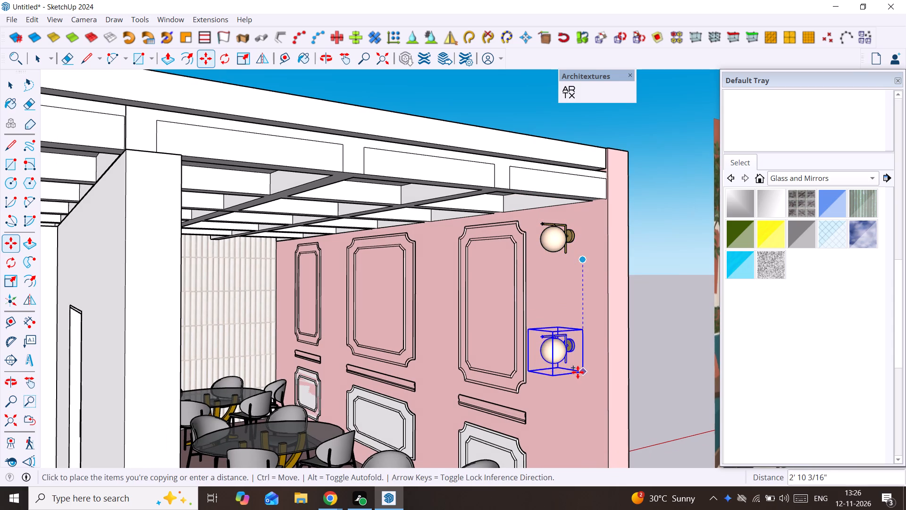
{"action": "scroll", "coordinate": [578, 372], "scroll_direction": "down", "scroll_amount": 4}
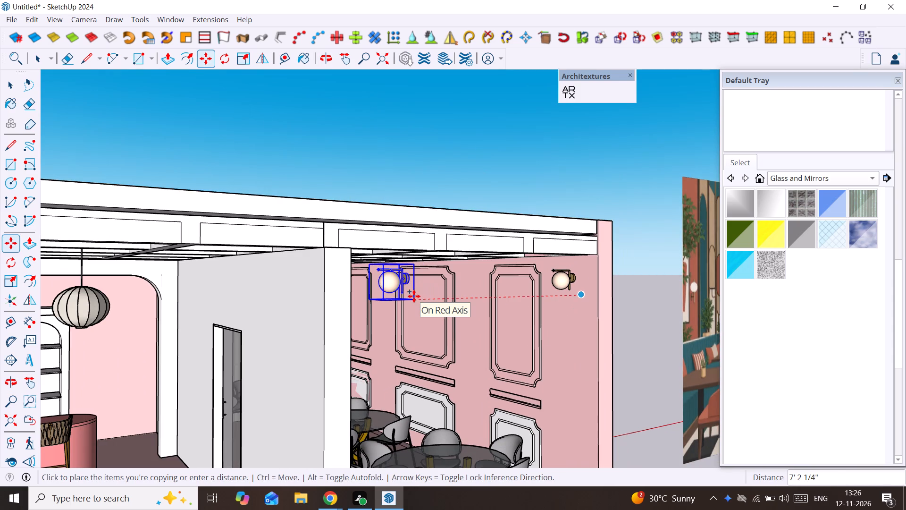
{"action": "key", "text": "Right"}
{"action": "scroll", "coordinate": [414, 296], "scroll_direction": "up", "scroll_amount": 5}
{"action": "middle_click_drag", "start_coordinate": [405, 290], "coordinate": [398, 286]}
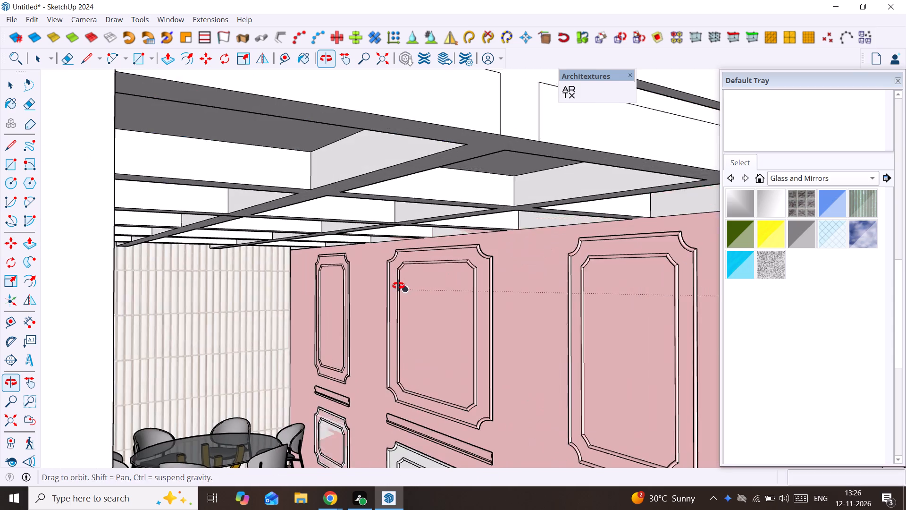
{"action": "middle_click_drag", "start_coordinate": [398, 286], "coordinate": [379, 281]}
{"action": "key", "text": "Left"}
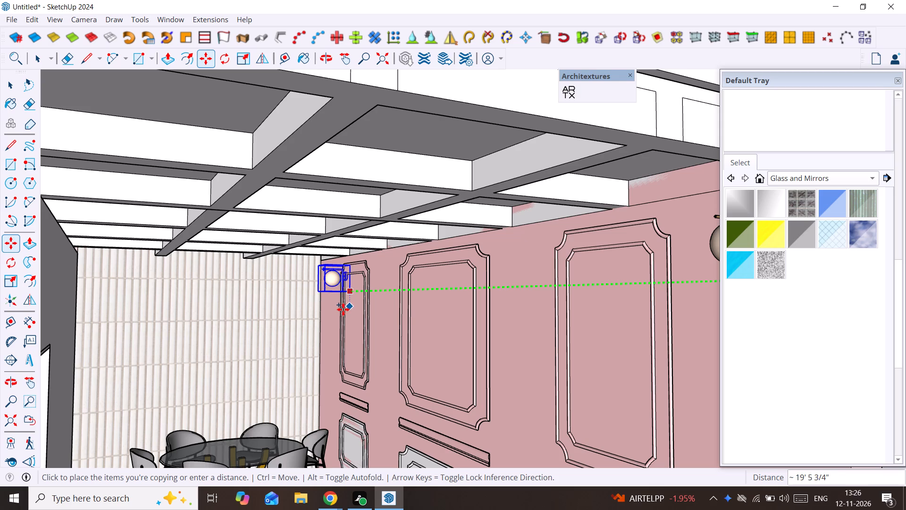
{"action": "middle_click_drag", "start_coordinate": [356, 308], "coordinate": [388, 303]}
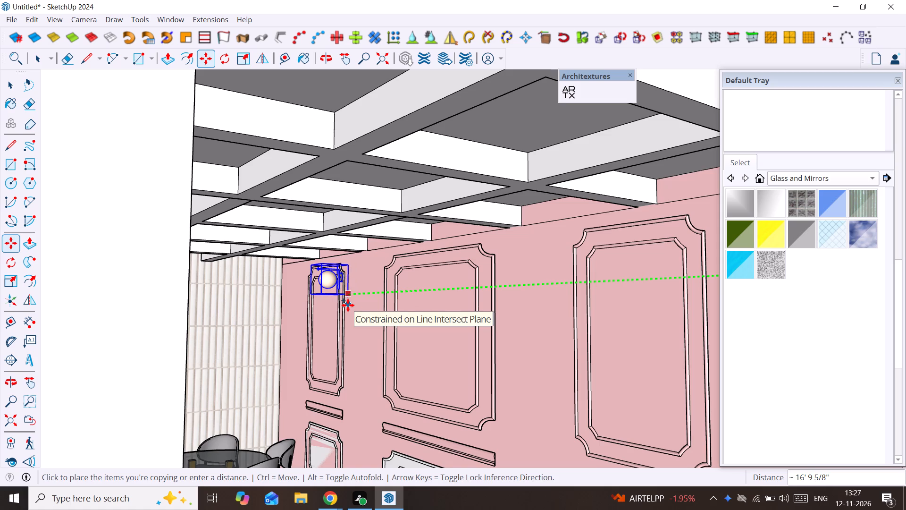
{"action": "scroll", "coordinate": [348, 305], "scroll_direction": "up", "scroll_amount": 1}
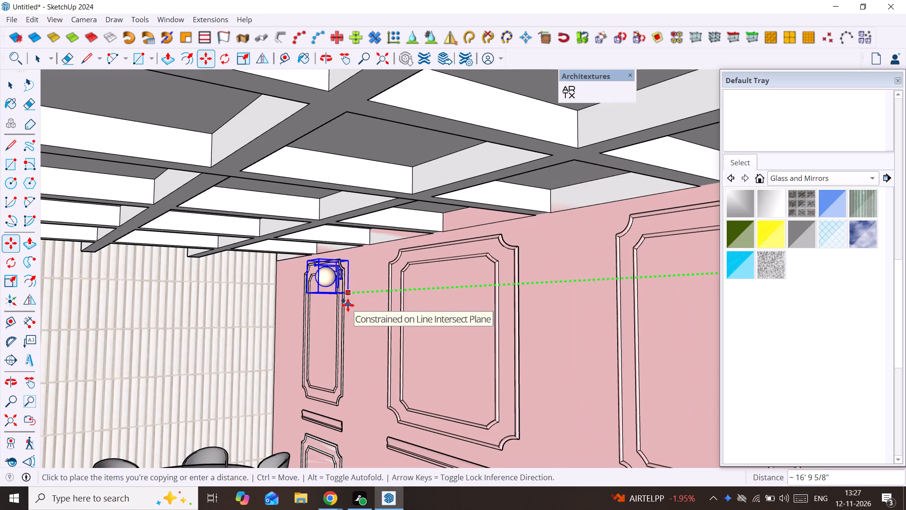
{"action": "middle_click_drag", "start_coordinate": [345, 305], "coordinate": [340, 305]}
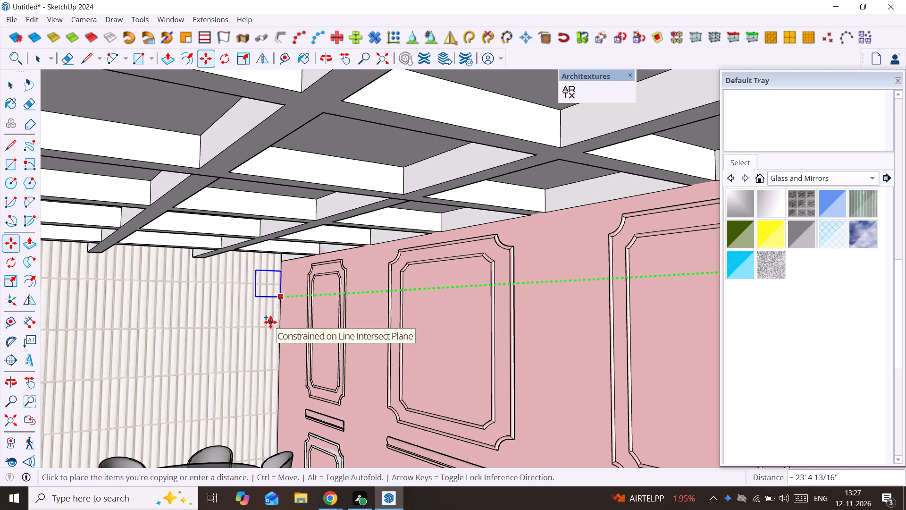
{"action": "left_click", "coordinate": [306, 342]}
Stretch the copied wall light slightly taller along the blue axis from its bottom face.
{"action": "scroll", "coordinate": [304, 275], "scroll_direction": "up", "scroll_amount": 4}
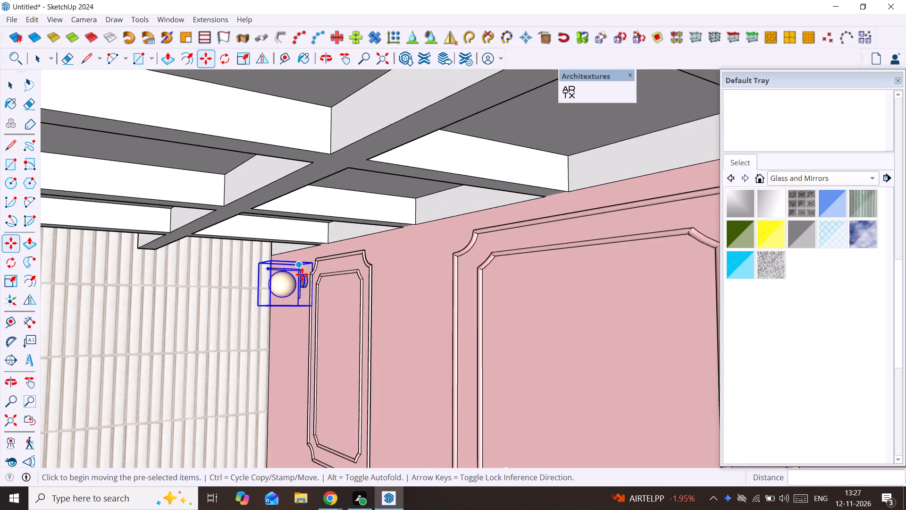
{"action": "scroll", "coordinate": [302, 274], "scroll_direction": "up", "scroll_amount": 8}
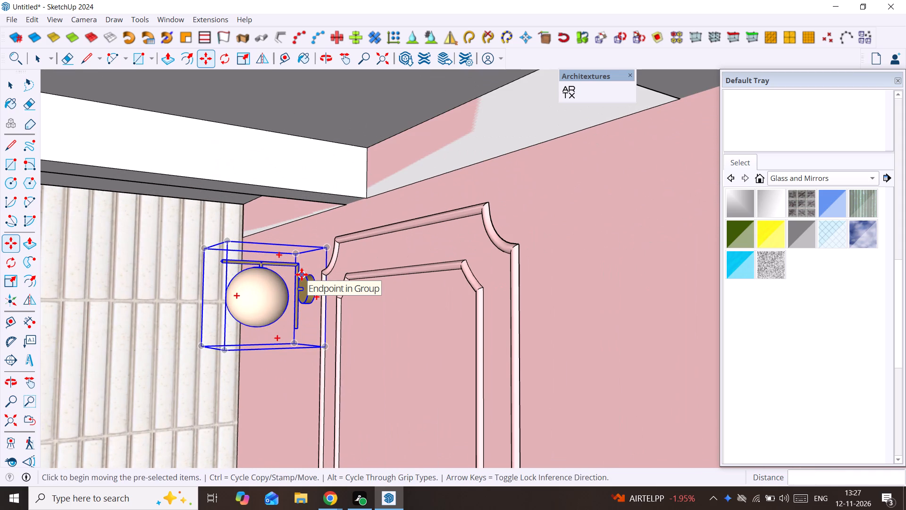
{"action": "key", "text": "s"}
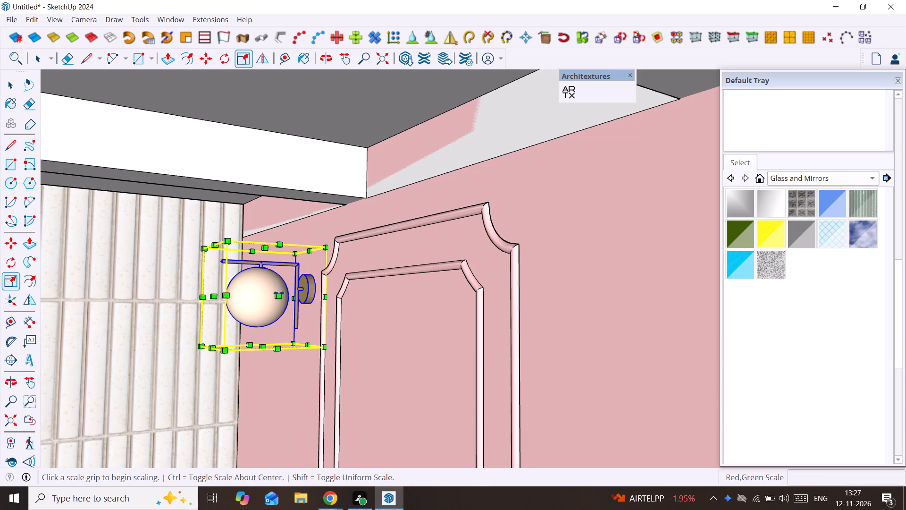
{"action": "left_click_drag", "start_coordinate": [261, 350], "coordinate": [260, 383]}
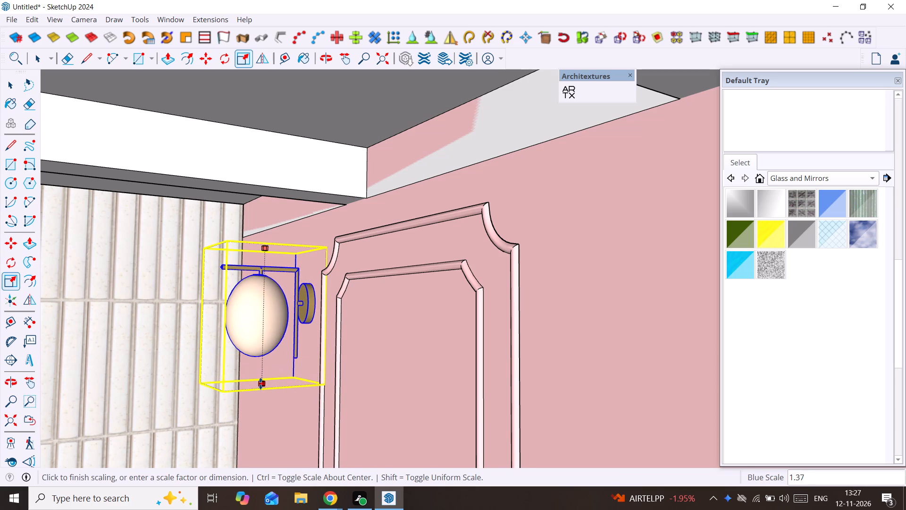
{"action": "left_click_drag", "start_coordinate": [260, 383], "coordinate": [270, 363]}
{"action": "key", "text": "space"}
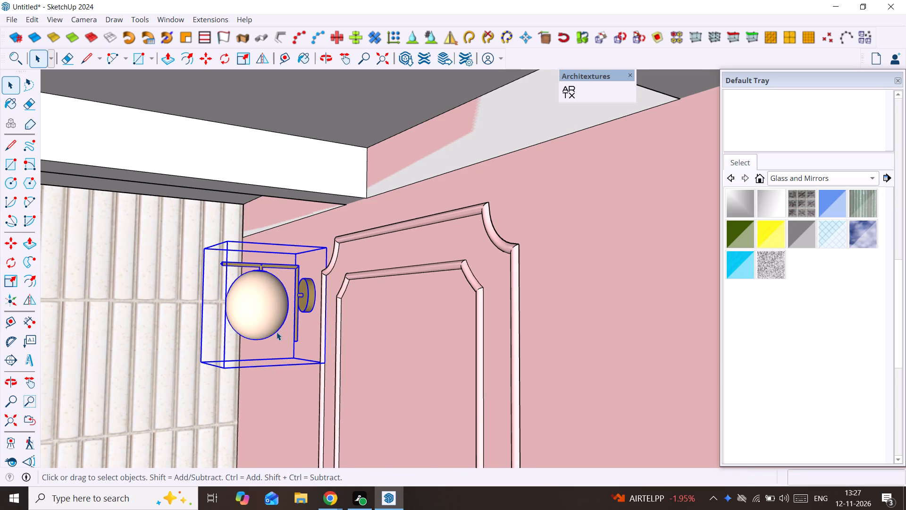
Move the stretched wall light about 11" straight down along the blue axis.
{"action": "key", "text": "m"}
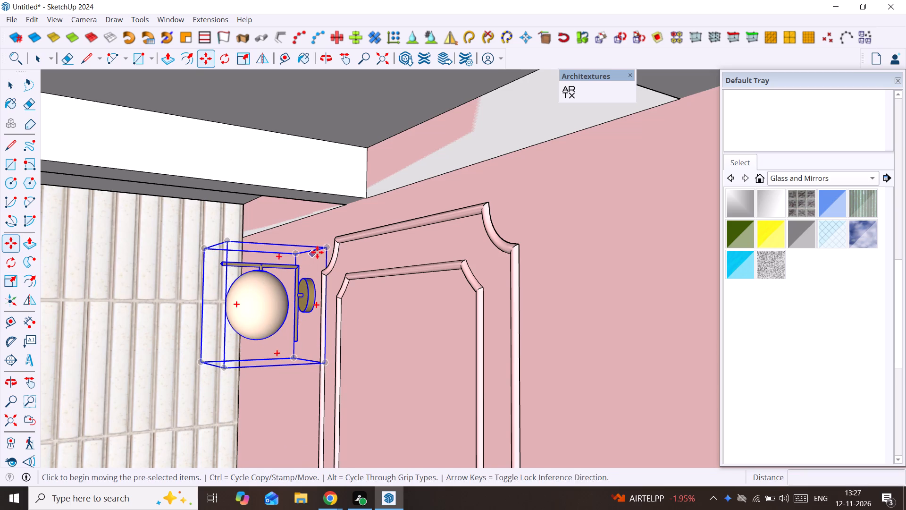
{"action": "left_click", "coordinate": [326, 247]}
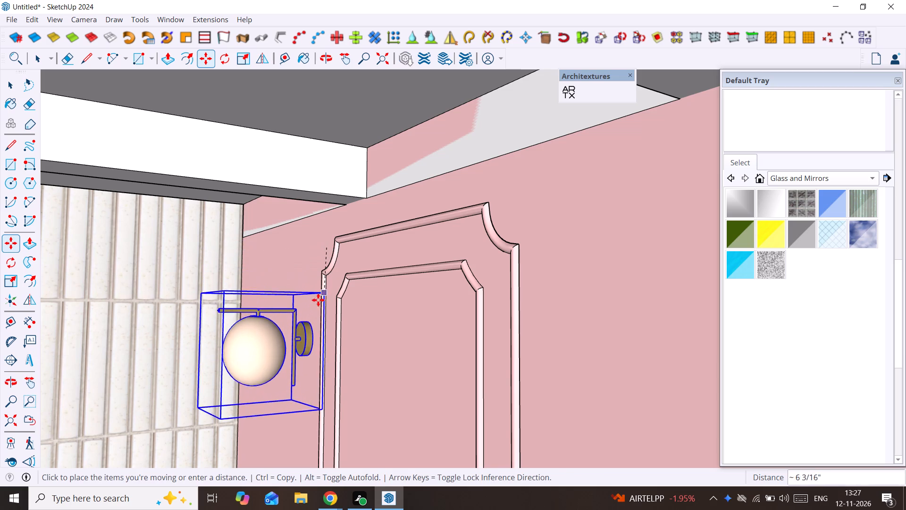
{"action": "key", "text": "Up"}
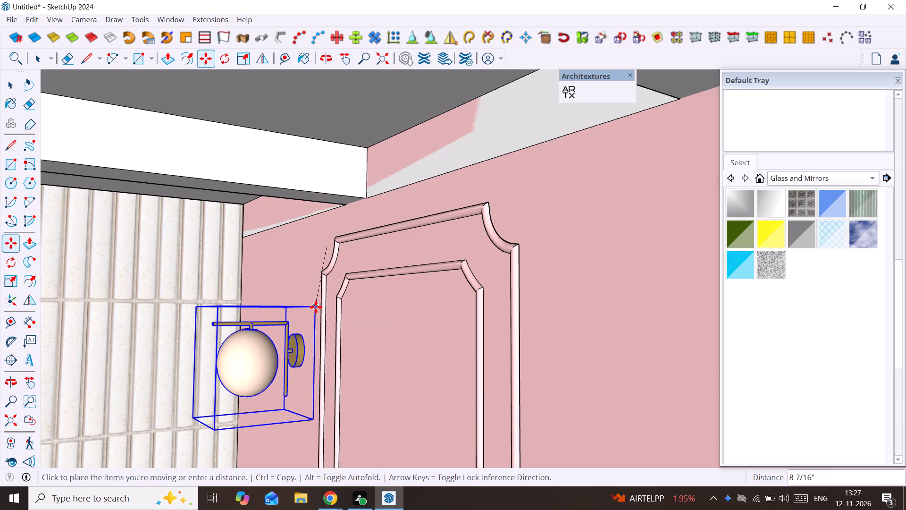
{"action": "left_click", "coordinate": [324, 331]}
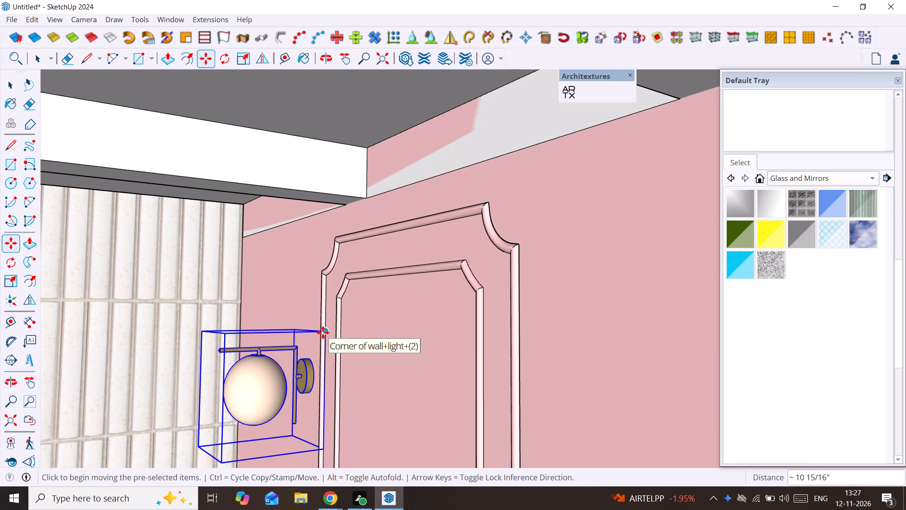
Copy the lowered wall light about 20' along the green axis to the wall's open end, just below the light already there.
{"action": "left_click", "coordinate": [323, 332], "text": "ctrl"}
{"action": "scroll", "coordinate": [418, 334], "scroll_direction": "down", "scroll_amount": 10}
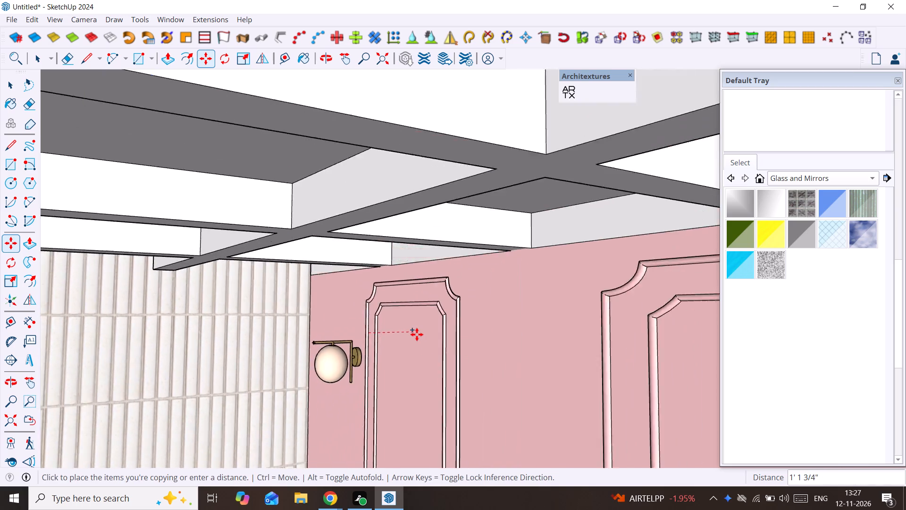
{"action": "scroll", "coordinate": [417, 334], "scroll_direction": "down", "scroll_amount": 15}
{"action": "middle_click_drag", "start_coordinate": [403, 331], "coordinate": [323, 120]}
{"action": "scroll", "coordinate": [323, 121], "scroll_direction": "down", "scroll_amount": 12}
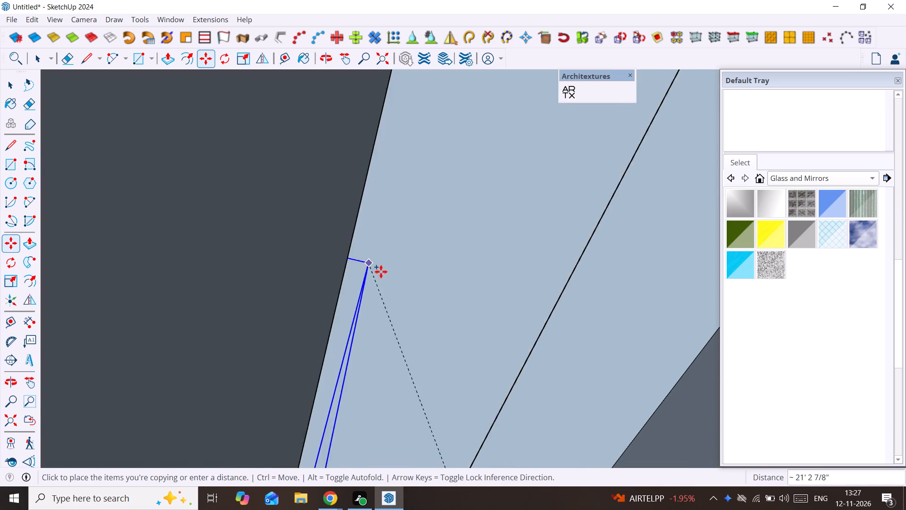
{"action": "scroll", "coordinate": [381, 272], "scroll_direction": "down", "scroll_amount": 20}
{"action": "scroll", "coordinate": [381, 272], "scroll_direction": "down", "scroll_amount": 12}
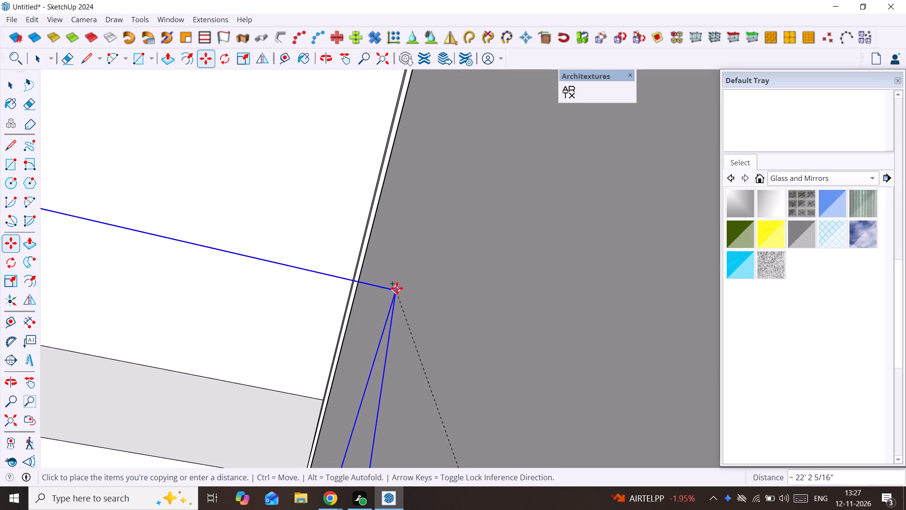
{"action": "scroll", "coordinate": [397, 288], "scroll_direction": "down", "scroll_amount": 17}
{"action": "scroll", "coordinate": [396, 281], "scroll_direction": "down", "scroll_amount": 10}
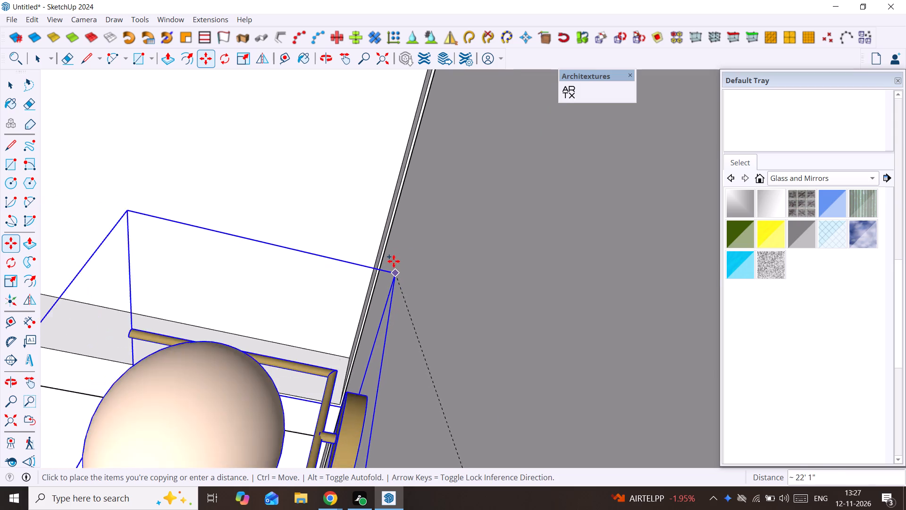
{"action": "scroll", "coordinate": [394, 253], "scroll_direction": "down", "scroll_amount": 19}
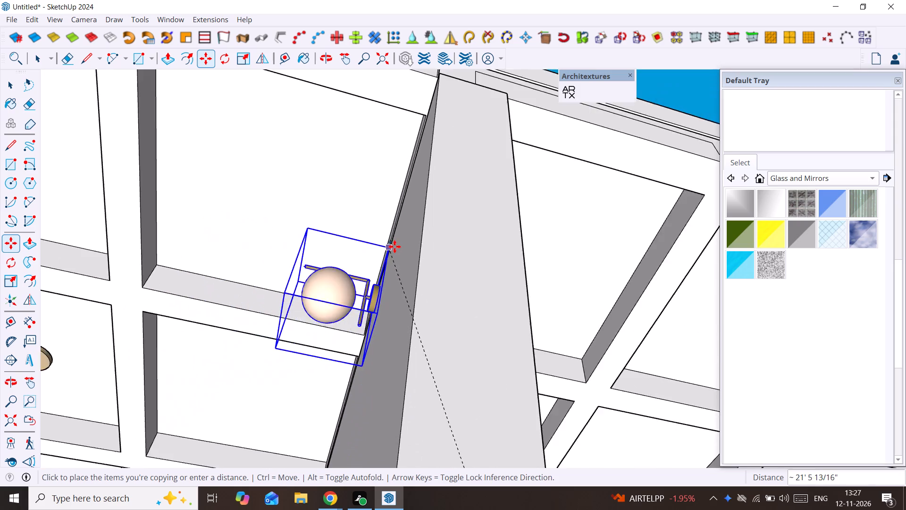
{"action": "scroll", "coordinate": [394, 246], "scroll_direction": "down", "scroll_amount": 20}
{"action": "scroll", "coordinate": [394, 246], "scroll_direction": "down", "scroll_amount": 11}
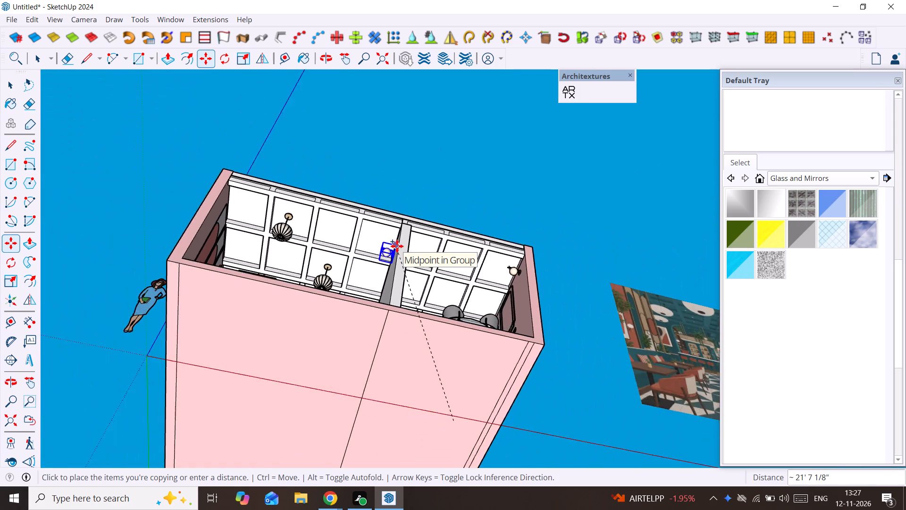
{"action": "middle_click_drag", "start_coordinate": [397, 246], "coordinate": [461, 379]}
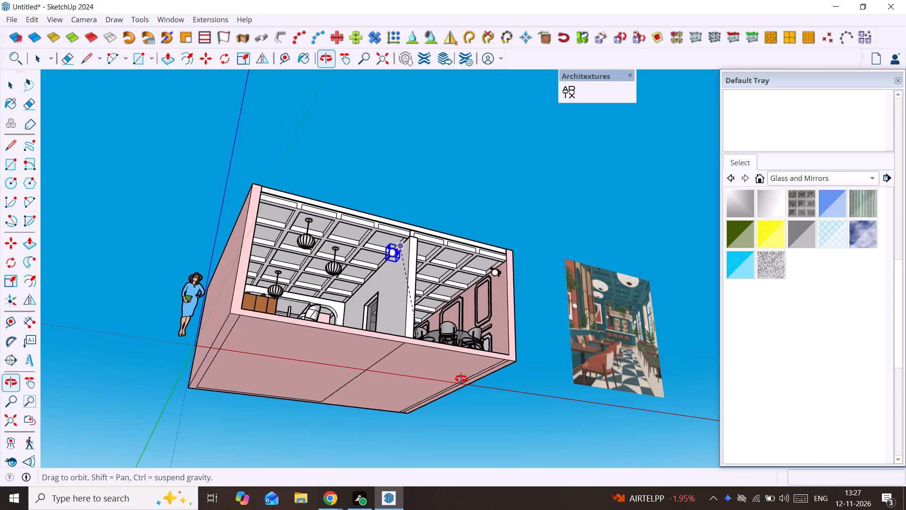
{"action": "middle_click_drag", "start_coordinate": [461, 379], "coordinate": [462, 382]}
{"action": "scroll", "coordinate": [482, 307], "scroll_direction": "up", "scroll_amount": 5}
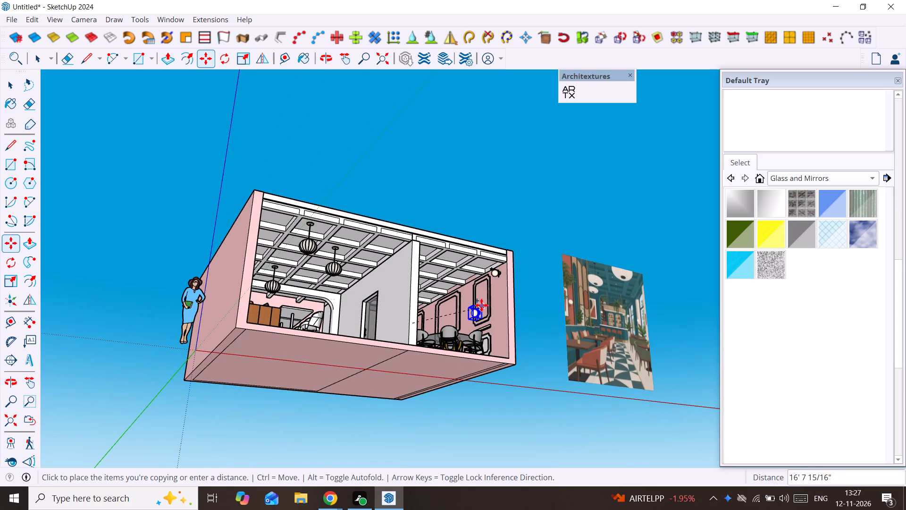
{"action": "scroll", "coordinate": [481, 305], "scroll_direction": "up", "scroll_amount": 9}
{"action": "middle_click_drag", "start_coordinate": [481, 303], "coordinate": [495, 307]}
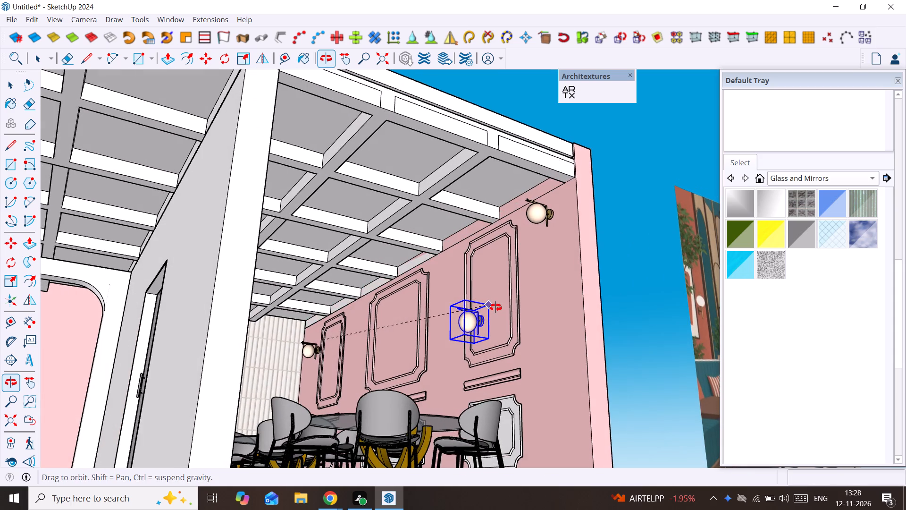
{"action": "middle_click_drag", "start_coordinate": [495, 307], "coordinate": [495, 314]}
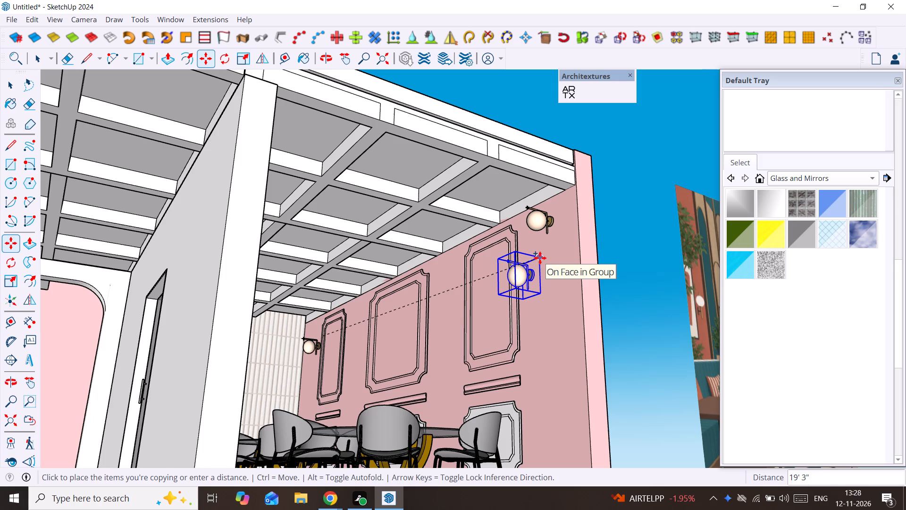
{"action": "key", "text": "Left"}
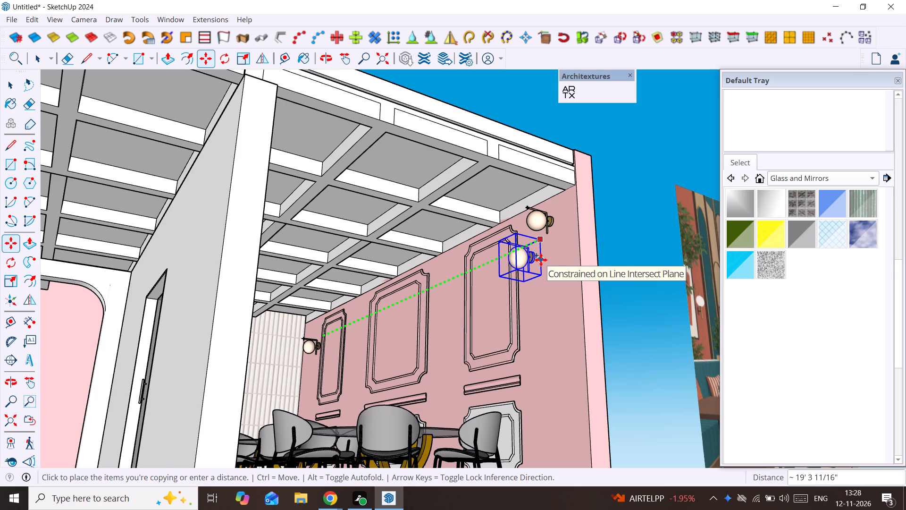
{"action": "scroll", "coordinate": [541, 260], "scroll_direction": "up", "scroll_amount": 4}
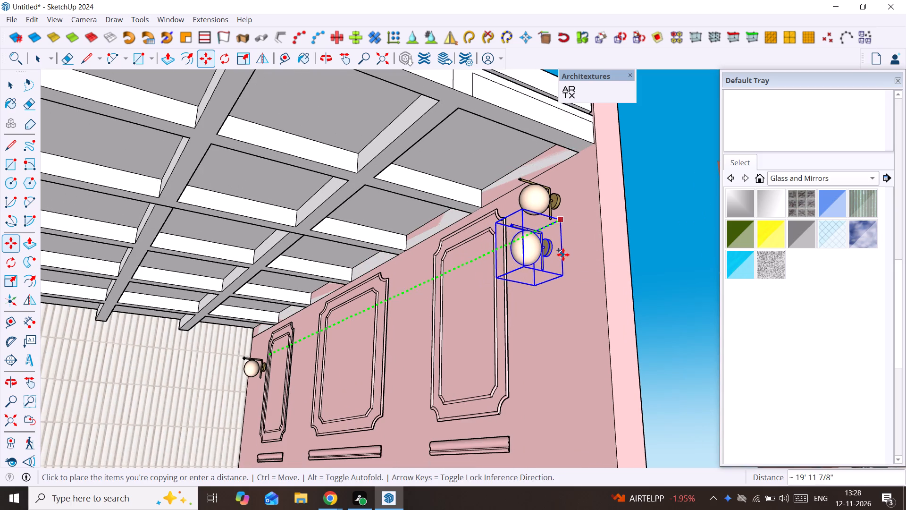
{"action": "left_click", "coordinate": [566, 255]}
Delete the upper of the two wall lights at the panelled wall's open end.
{"action": "middle_click_drag", "start_coordinate": [571, 243], "coordinate": [557, 272]}
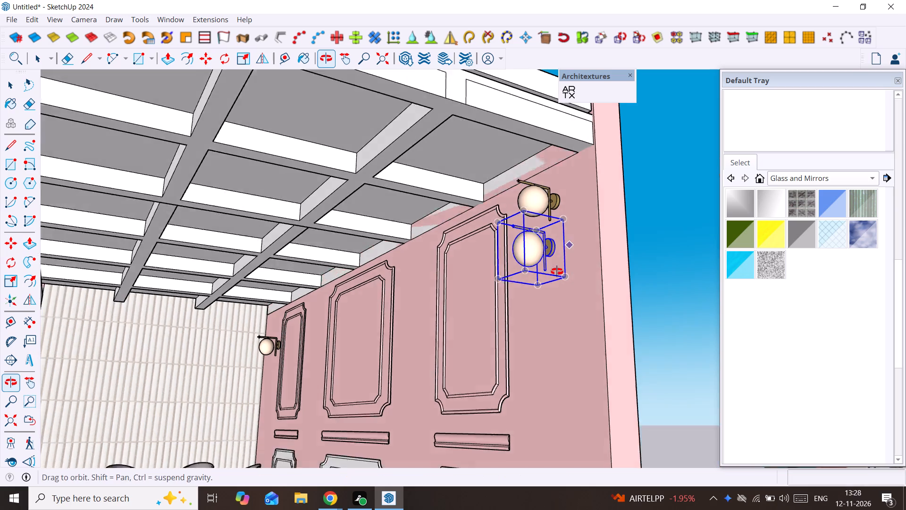
{"action": "middle_click_drag", "start_coordinate": [557, 272], "coordinate": [541, 297]}
{"action": "key", "text": "space"}
{"action": "left_click", "coordinate": [544, 199]}
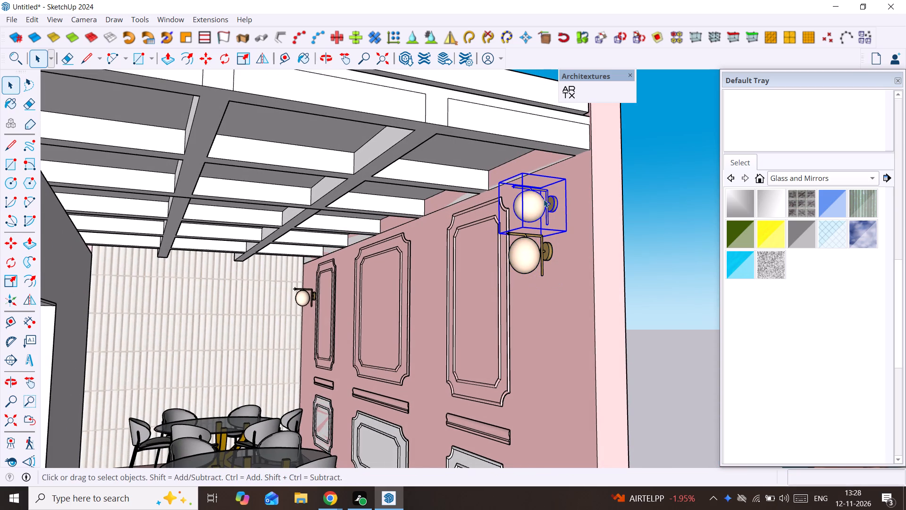
{"action": "key", "text": "Delete"}
Move the far wall light about 6" along the green axis, away from the narrow moulding toward the tiled back wall.
{"action": "scroll", "coordinate": [504, 234], "scroll_direction": "down", "scroll_amount": 4}
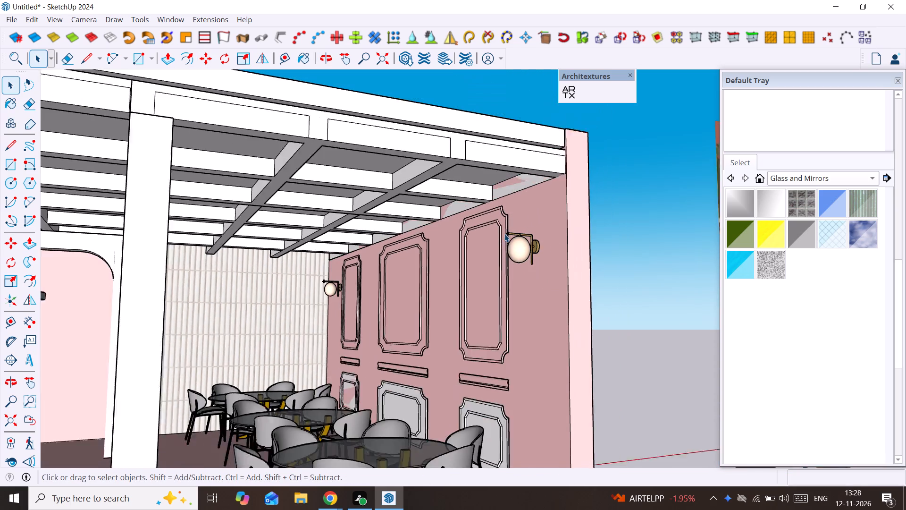
{"action": "scroll", "coordinate": [504, 234], "scroll_direction": "down", "scroll_amount": 5}
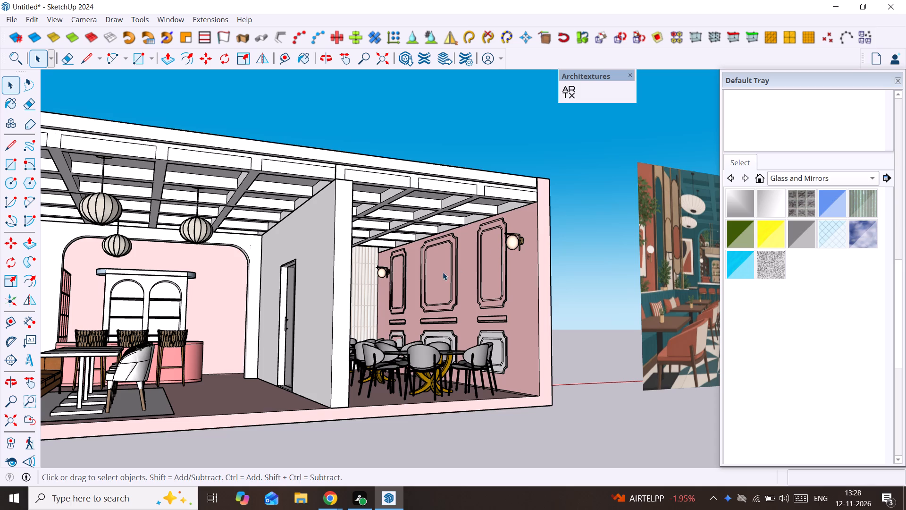
{"action": "middle_click_drag", "start_coordinate": [314, 281], "coordinate": [357, 242]}
{"action": "middle_click_drag", "start_coordinate": [445, 260], "coordinate": [437, 263]}
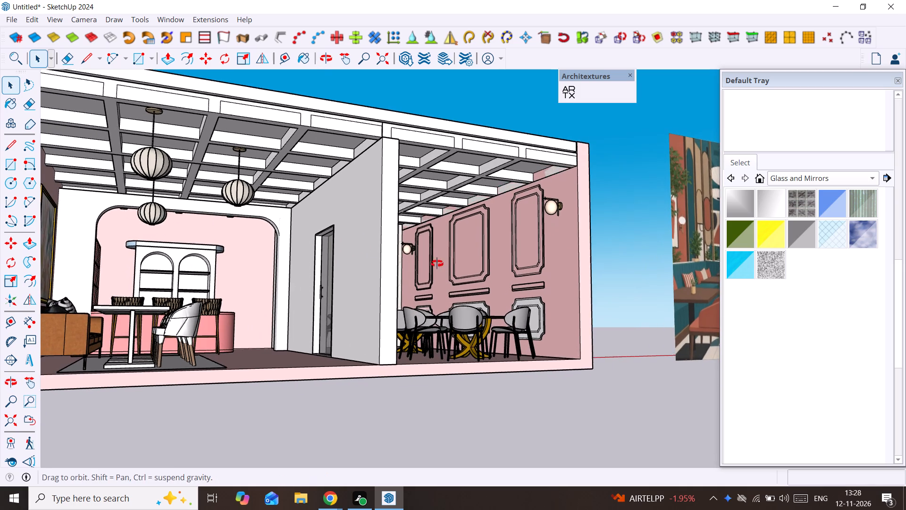
{"action": "middle_click_drag", "start_coordinate": [437, 263], "coordinate": [415, 270]}
{"action": "scroll", "coordinate": [512, 213], "scroll_direction": "up", "scroll_amount": 6}
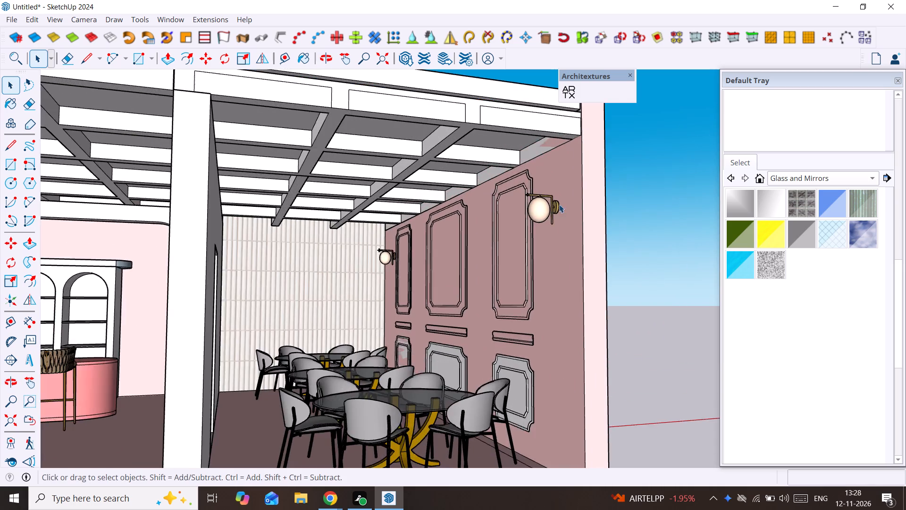
{"action": "scroll", "coordinate": [559, 204], "scroll_direction": "up", "scroll_amount": 1}
{"action": "middle_click_drag", "start_coordinate": [557, 204], "coordinate": [599, 214]}
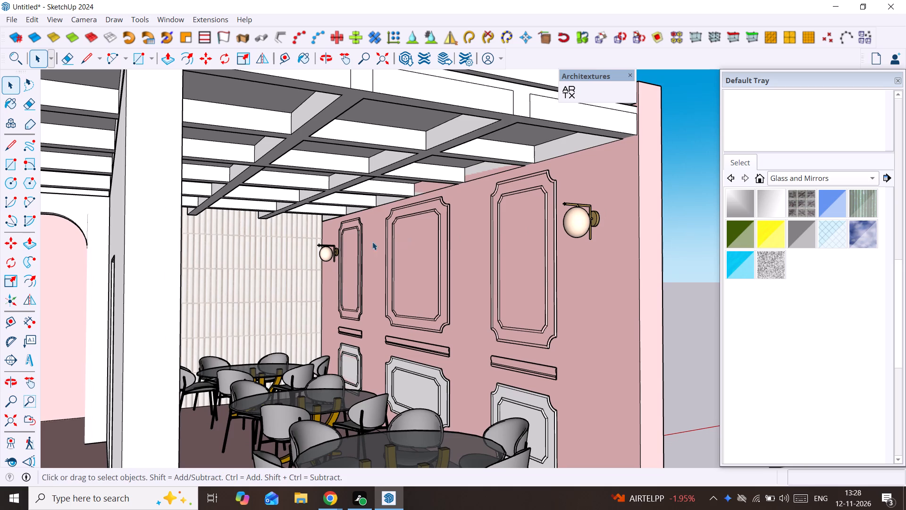
{"action": "scroll", "coordinate": [325, 251], "scroll_direction": "up", "scroll_amount": 8}
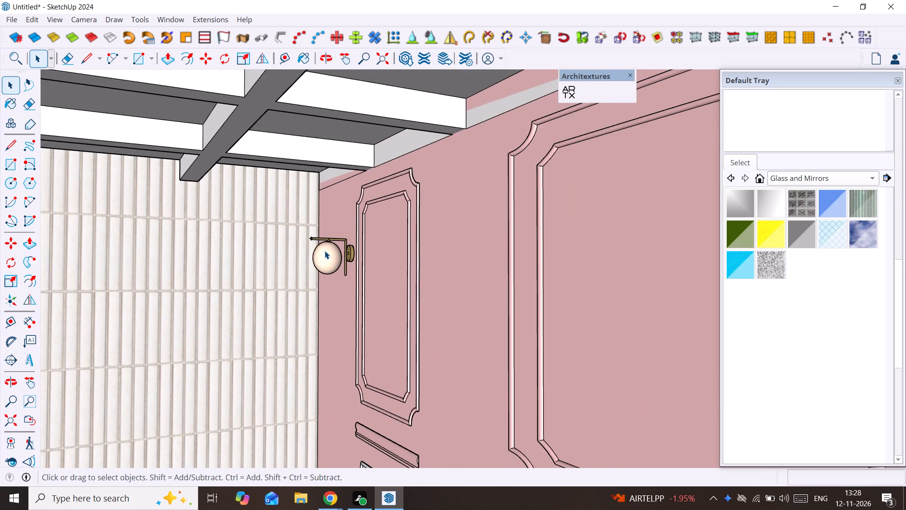
{"action": "left_click", "coordinate": [325, 251]}
{"action": "scroll", "coordinate": [325, 251], "scroll_direction": "up", "scroll_amount": 6}
{"action": "middle_click_drag", "start_coordinate": [325, 251], "coordinate": [372, 253]}
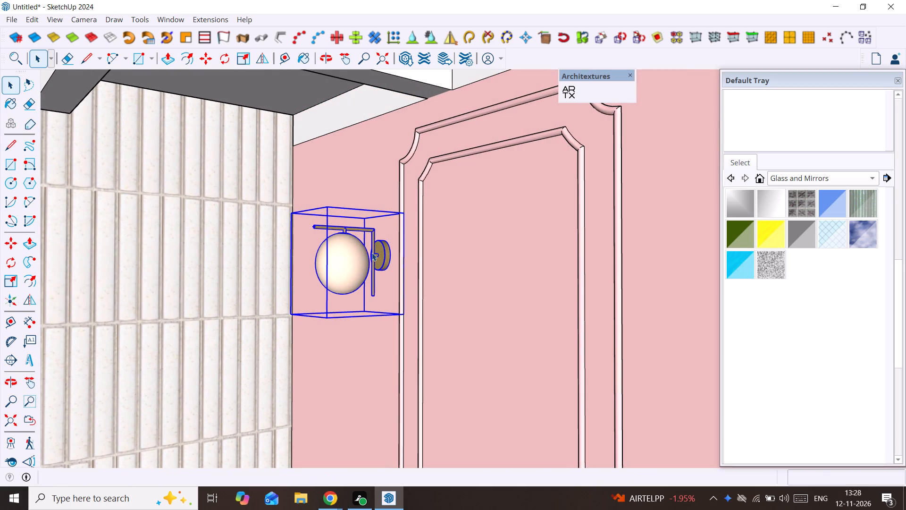
{"action": "key", "text": "m"}
{"action": "left_click", "coordinate": [360, 253]}
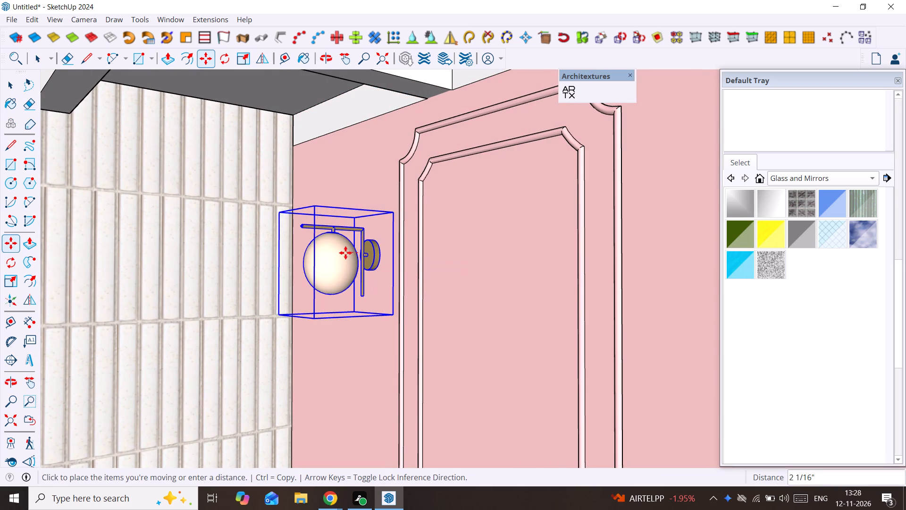
{"action": "key", "text": "Left"}
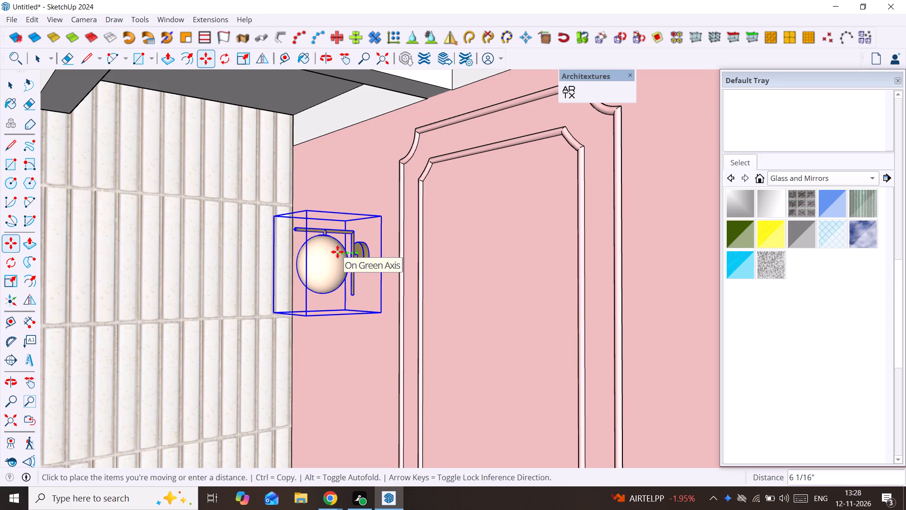
{"action": "left_click", "coordinate": [337, 252]}
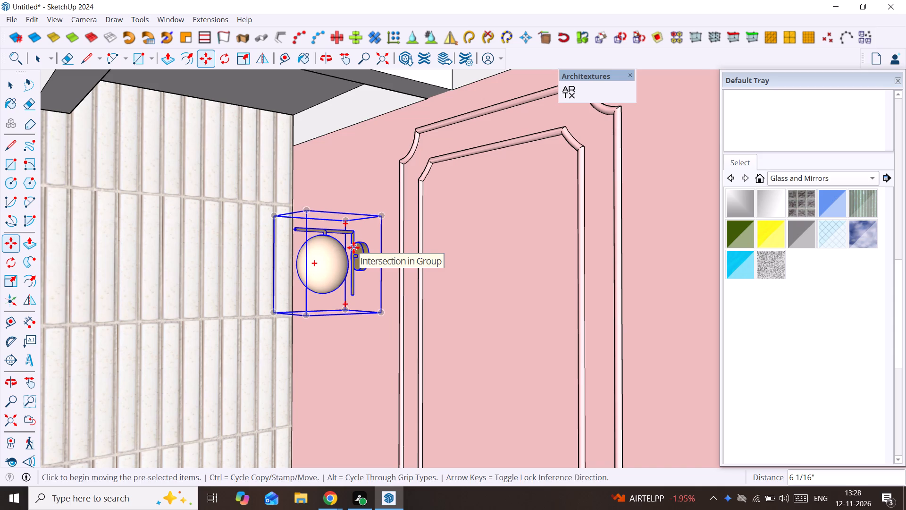
Copy the far wall light about 5' 5" along the green axis into the gap between the narrow moulding and the middle large moulding.
{"action": "key", "text": "m"}
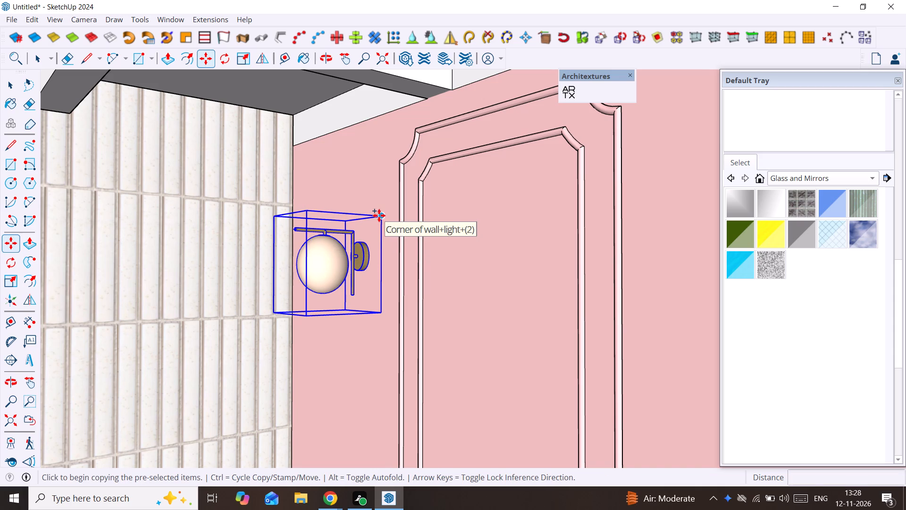
{"action": "key", "text": "Left"}
{"action": "left_click", "coordinate": [379, 215]}
{"action": "scroll", "coordinate": [441, 222], "scroll_direction": "down", "scroll_amount": 4}
{"action": "middle_click_drag", "start_coordinate": [435, 224], "coordinate": [380, 228]}
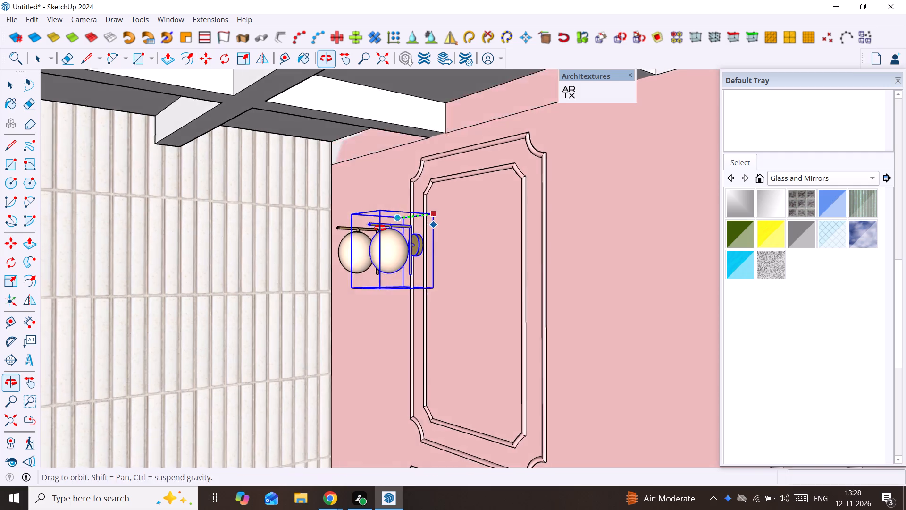
{"action": "middle_click_drag", "start_coordinate": [380, 228], "coordinate": [371, 228]}
{"action": "scroll", "coordinate": [371, 228], "scroll_direction": "down", "scroll_amount": 3}
{"action": "left_click_drag", "start_coordinate": [488, 230], "coordinate": [493, 232]}
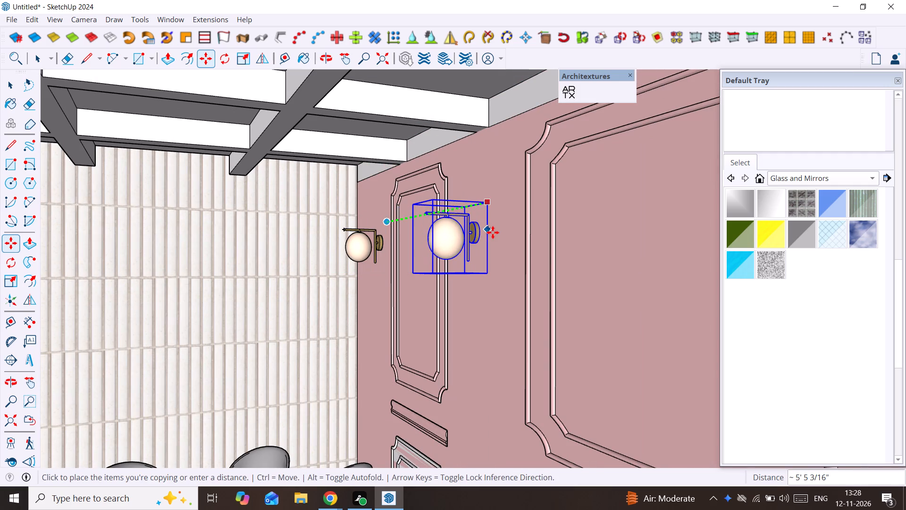
{"action": "left_click_drag", "start_coordinate": [493, 232], "coordinate": [493, 232]}
{"action": "middle_click_drag", "start_coordinate": [492, 232], "coordinate": [542, 236]}
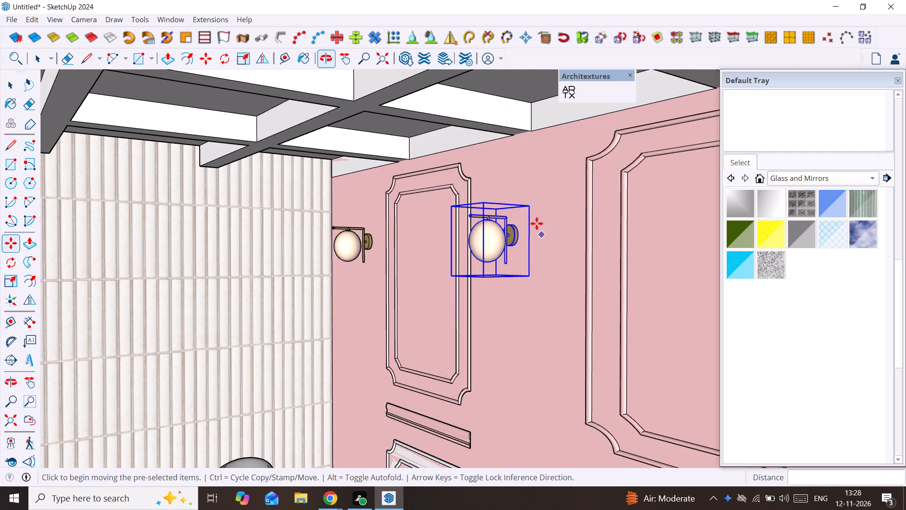
Move the new copy about 3 11/16" along the green axis, farther from the narrow moulding.
{"action": "scroll", "coordinate": [532, 219], "scroll_direction": "up", "scroll_amount": 7}
{"action": "middle_click_drag", "start_coordinate": [523, 212], "coordinate": [562, 209]}
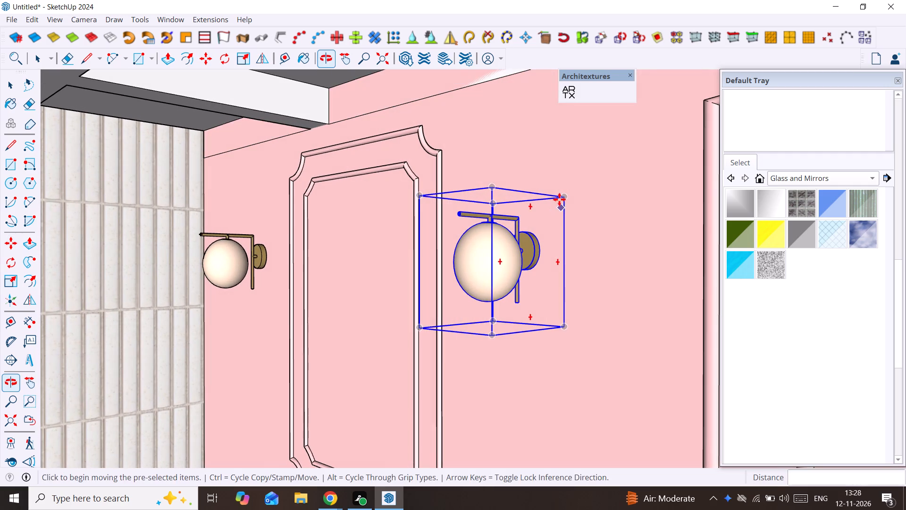
{"action": "left_click", "coordinate": [564, 198]}
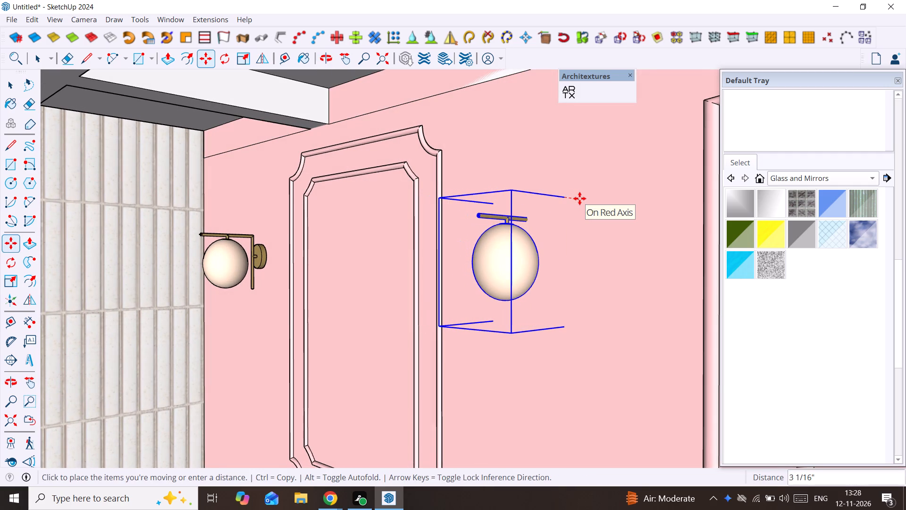
{"action": "key", "text": "Left"}
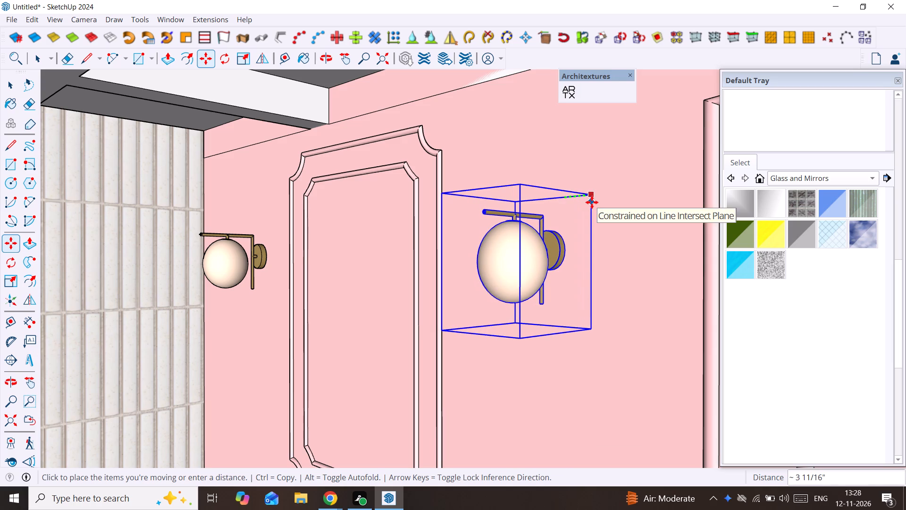
{"action": "left_click", "coordinate": [592, 202]}
Copy the selected wall light about 8' 8 9/16" along the green axis into the gap between the two large mouldings.
{"action": "left_click", "coordinate": [588, 196]}
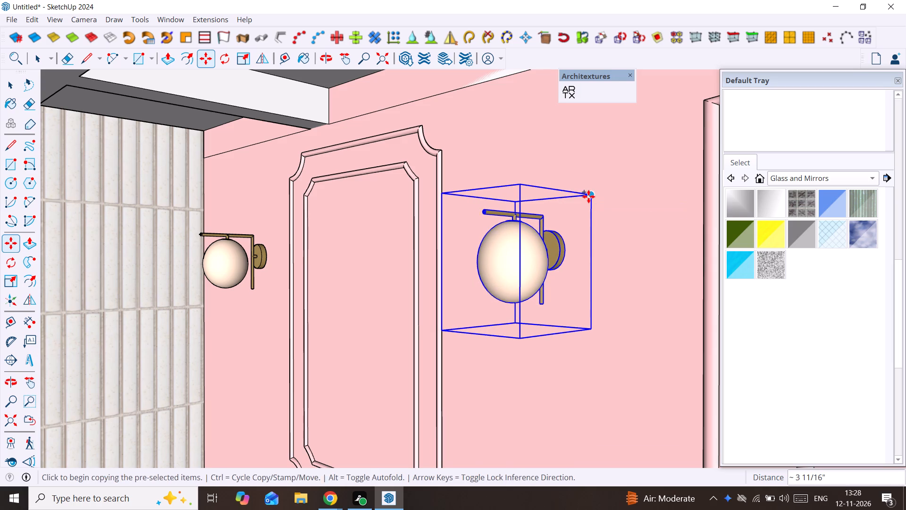
{"action": "scroll", "coordinate": [596, 199], "scroll_direction": "down", "scroll_amount": 1}
{"action": "middle_click_drag", "start_coordinate": [595, 200], "coordinate": [470, 198]}
{"action": "scroll", "coordinate": [470, 197], "scroll_direction": "down", "scroll_amount": 7}
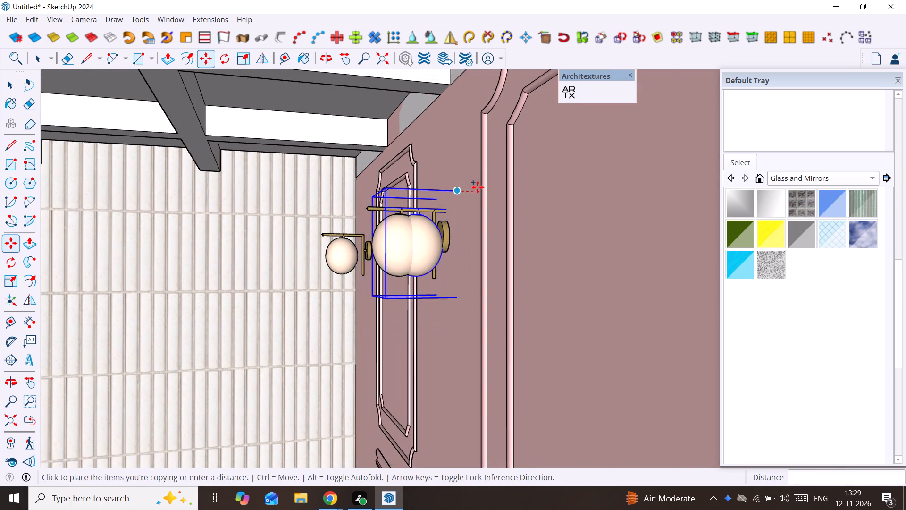
{"action": "scroll", "coordinate": [478, 187], "scroll_direction": "down", "scroll_amount": 20}
{"action": "scroll", "coordinate": [478, 187], "scroll_direction": "down", "scroll_amount": 10}
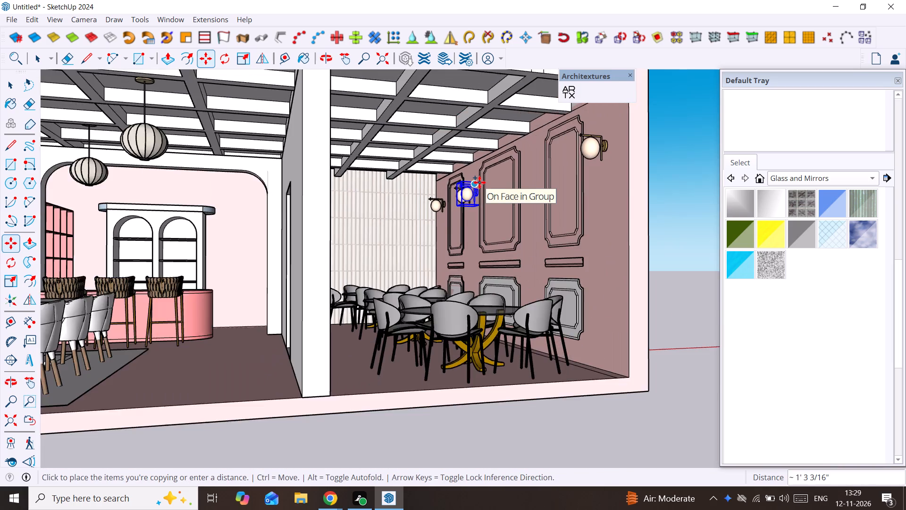
{"action": "middle_click_drag", "start_coordinate": [479, 183], "coordinate": [568, 206]}
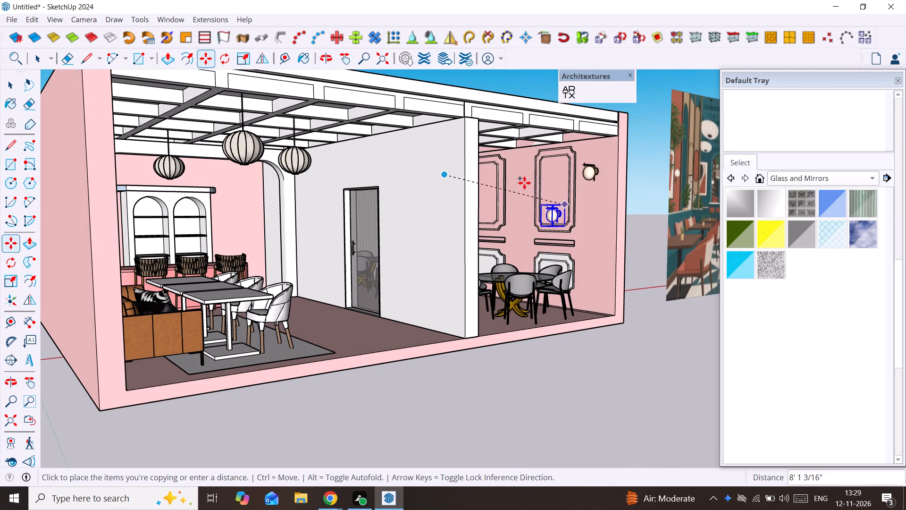
{"action": "key", "text": "Left"}
{"action": "scroll", "coordinate": [524, 178], "scroll_direction": "up", "scroll_amount": 5}
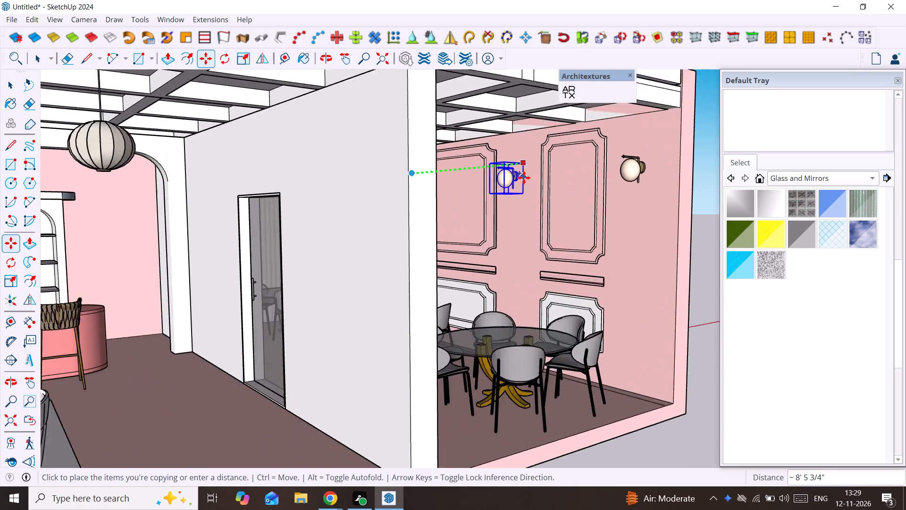
{"action": "scroll", "coordinate": [524, 178], "scroll_direction": "up", "scroll_amount": 5}
{"action": "middle_click_drag", "start_coordinate": [524, 178], "coordinate": [543, 178]}
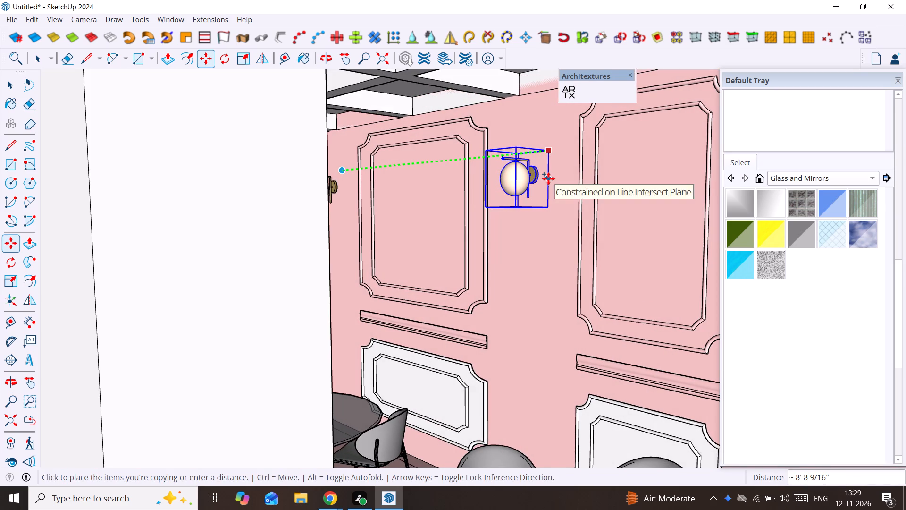
{"action": "left_click", "coordinate": [548, 178]}
{"action": "key", "text": "space"}
{"action": "scroll", "coordinate": [548, 178], "scroll_direction": "down", "scroll_amount": 4}
{"action": "middle_click_drag", "start_coordinate": [543, 182], "coordinate": [510, 183]}
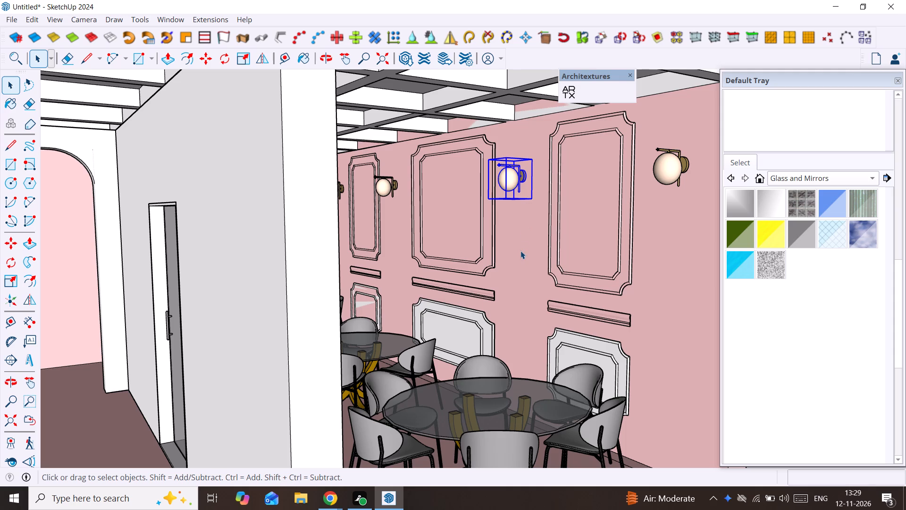
{"action": "key", "text": "space"}
{"action": "scroll", "coordinate": [520, 251], "scroll_direction": "down", "scroll_amount": 14}
{"action": "left_click", "coordinate": [473, 160]}
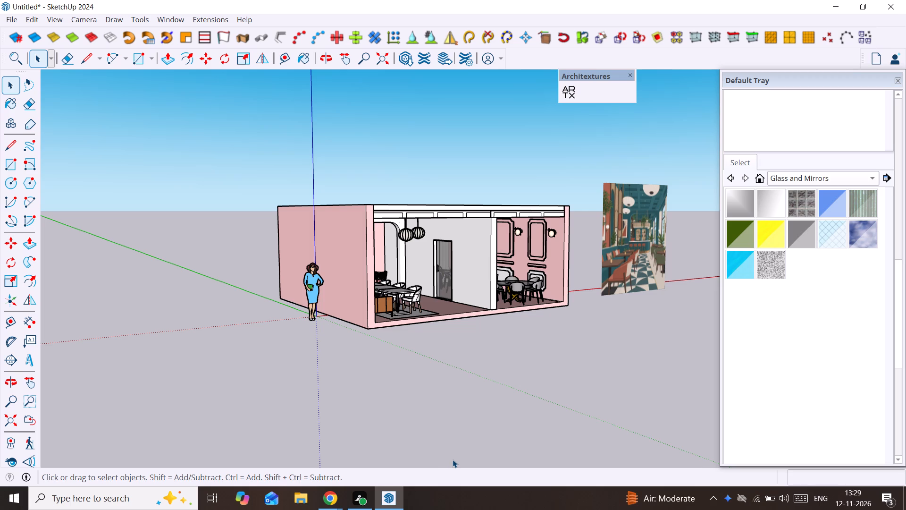
Examine both rooms from the open front, checking the row of wall lights along the panelled wall.
{"action": "middle_click_drag", "start_coordinate": [453, 459], "coordinate": [450, 459]}
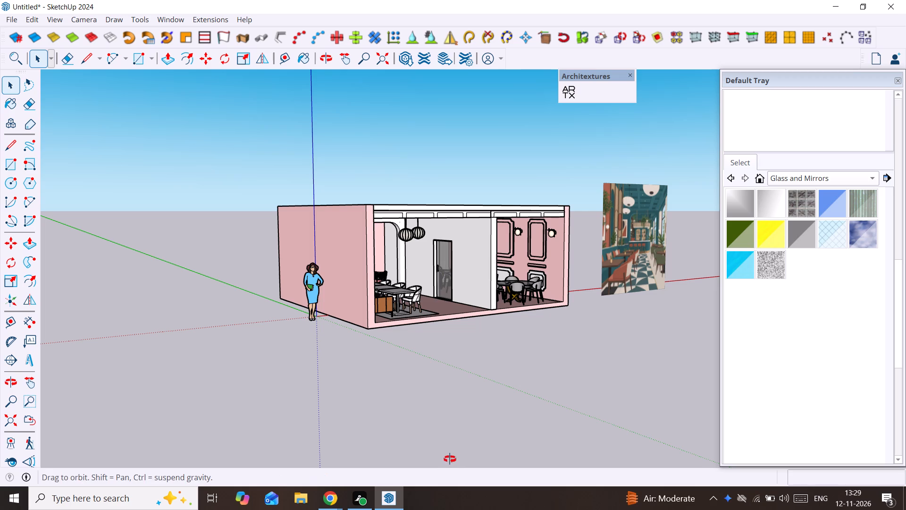
{"action": "middle_click_drag", "start_coordinate": [450, 459], "coordinate": [310, 426]}
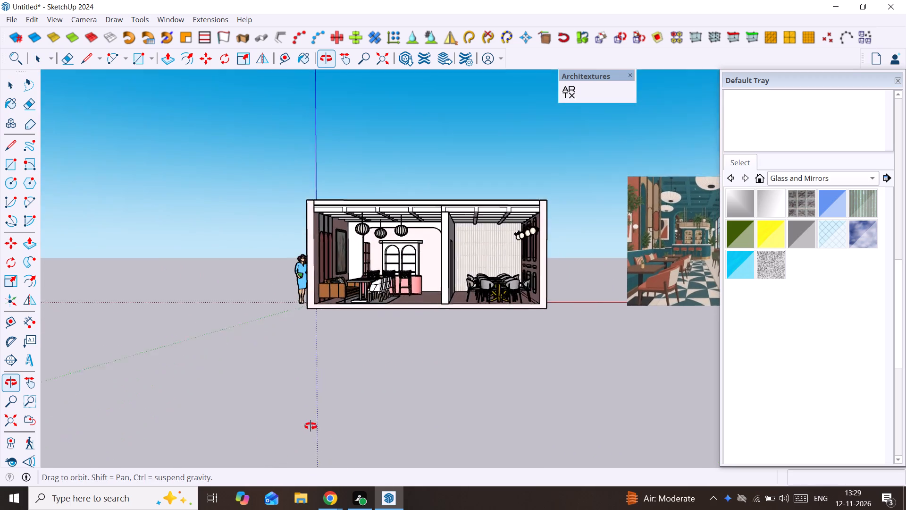
{"action": "middle_click_drag", "start_coordinate": [310, 426], "coordinate": [328, 400]}
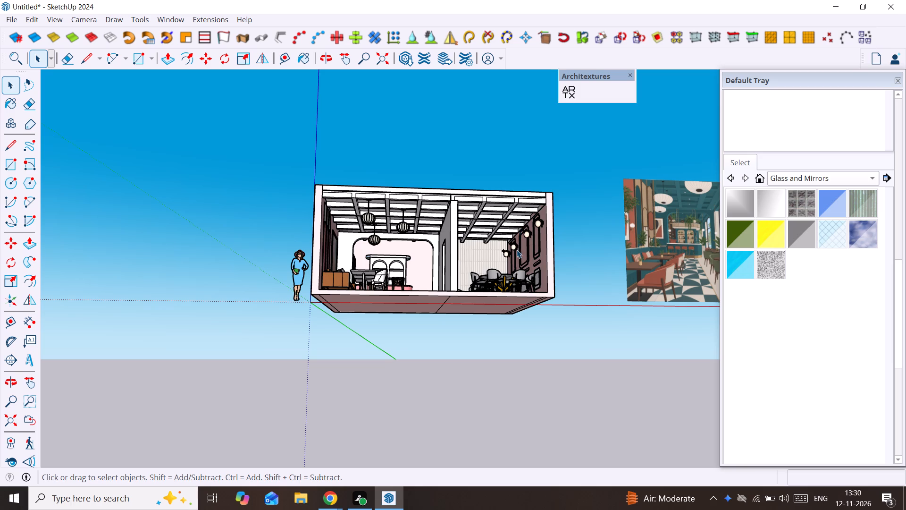
{"action": "scroll", "coordinate": [473, 254], "scroll_direction": "up", "scroll_amount": 2}
{"action": "middle_click_drag", "start_coordinate": [472, 254], "coordinate": [404, 285]}
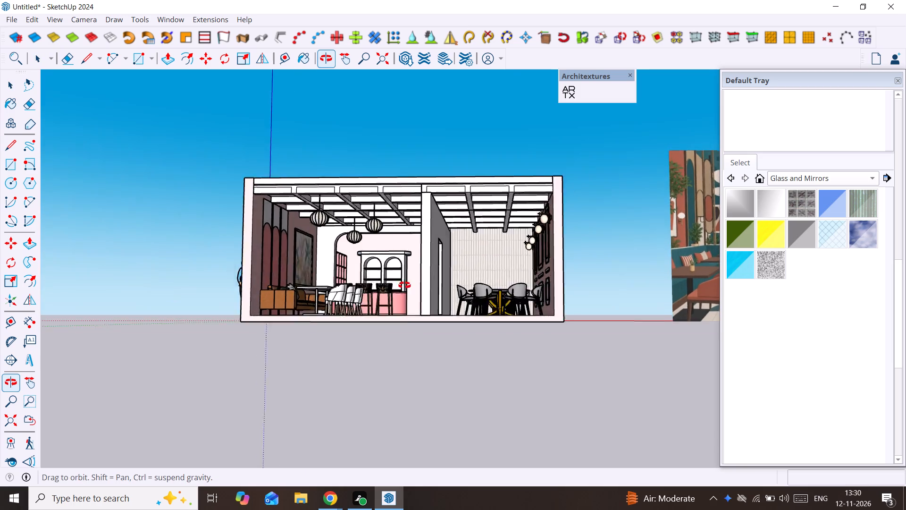
{"action": "middle_click_drag", "start_coordinate": [404, 285], "coordinate": [367, 296]}
{"action": "middle_click", "coordinate": [367, 296]}
{"action": "middle_click", "coordinate": [367, 296]}
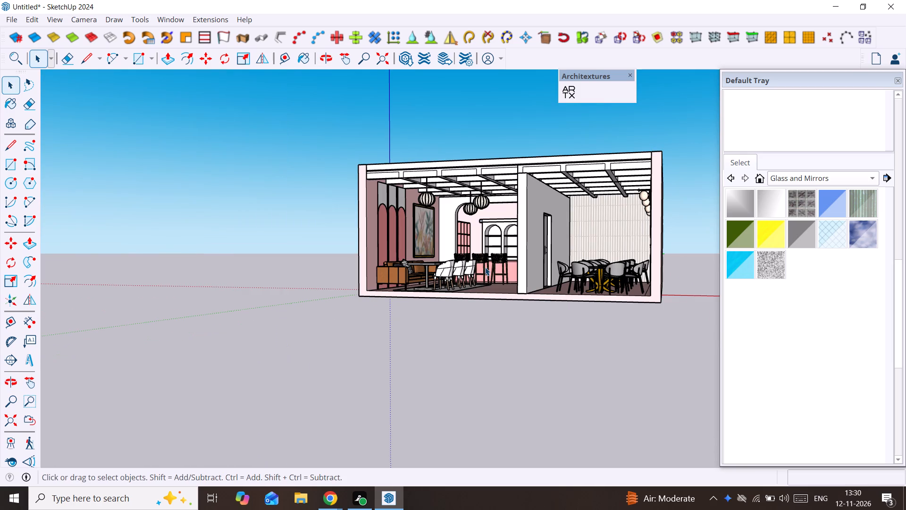
{"action": "scroll", "coordinate": [482, 267], "scroll_direction": "down", "scroll_amount": 2}
{"action": "middle_click_drag", "start_coordinate": [467, 264], "coordinate": [547, 300], "text": "shift"}
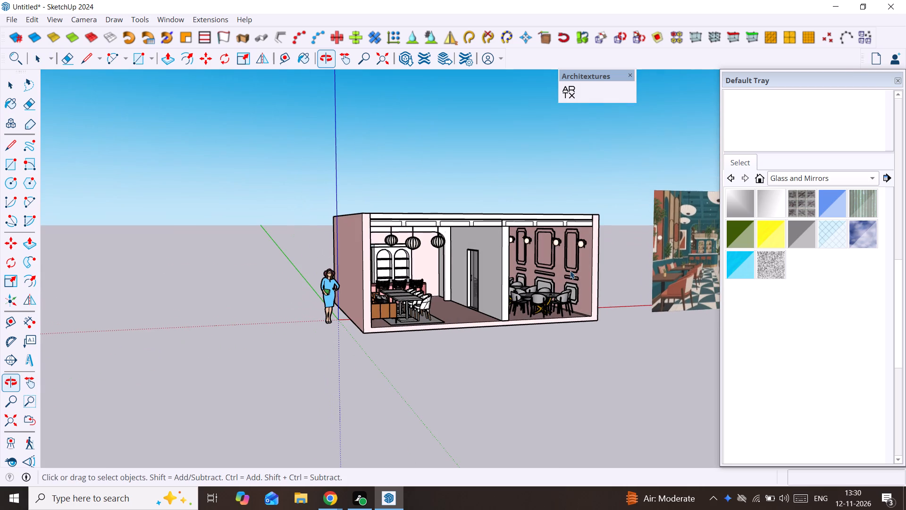
{"action": "scroll", "coordinate": [579, 237], "scroll_direction": "up", "scroll_amount": 6}
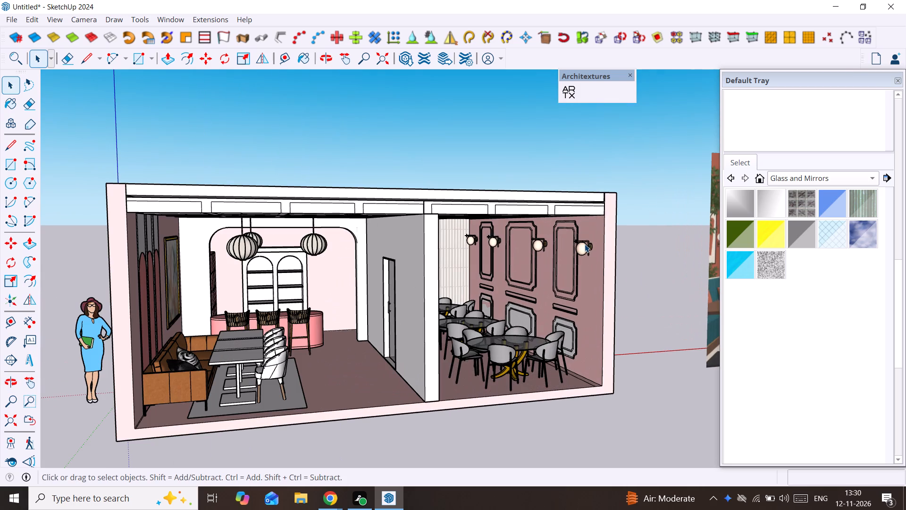
Mirror-copy the four wall lights with Flip, offsetting the red-axis plane about 9' 11 5/16" from the panelled wall toward the sofa room.
{"action": "left_click", "coordinate": [585, 244], "text": "ctrl"}
{"action": "left_click", "coordinate": [537, 243], "text": "ctrl"}
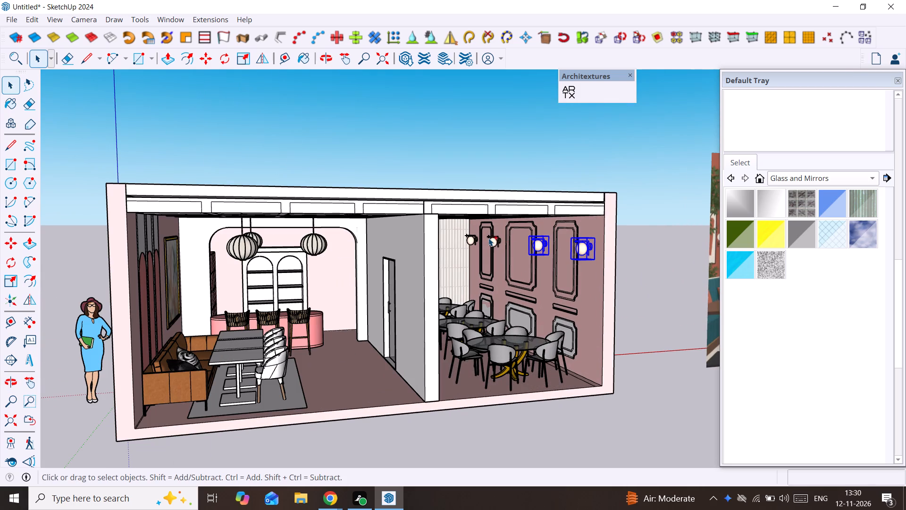
{"action": "left_click", "coordinate": [495, 238], "text": "ctrl"}
{"action": "left_click", "coordinate": [470, 238], "text": "ctrl"}
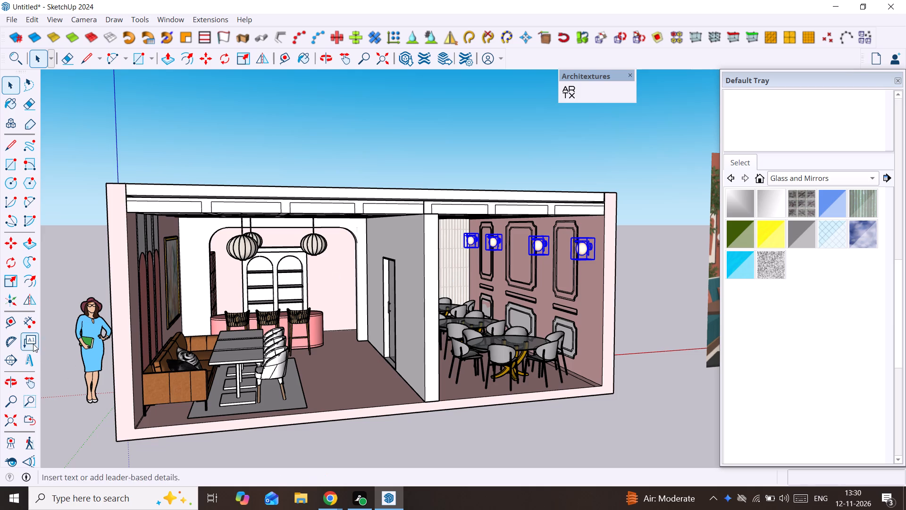
{"action": "left_click", "coordinate": [30, 307]}
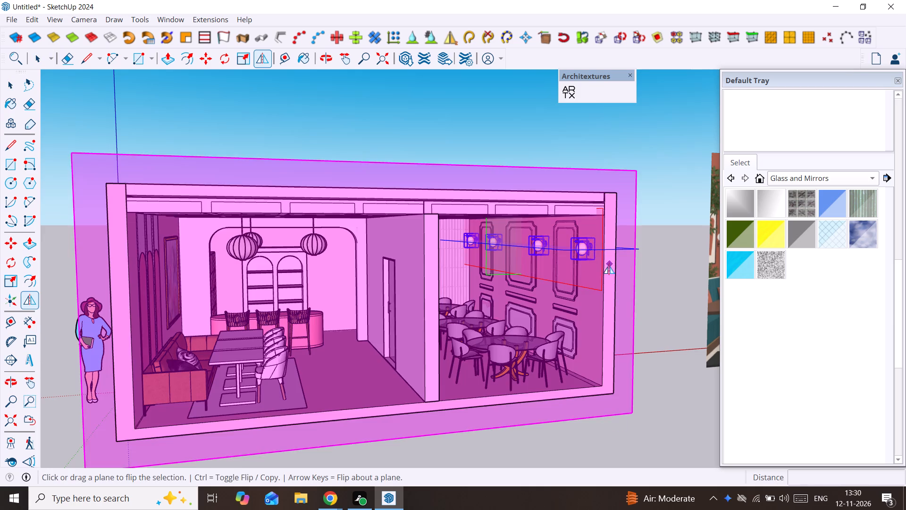
{"action": "left_click_drag", "start_coordinate": [597, 274], "coordinate": [512, 303]}
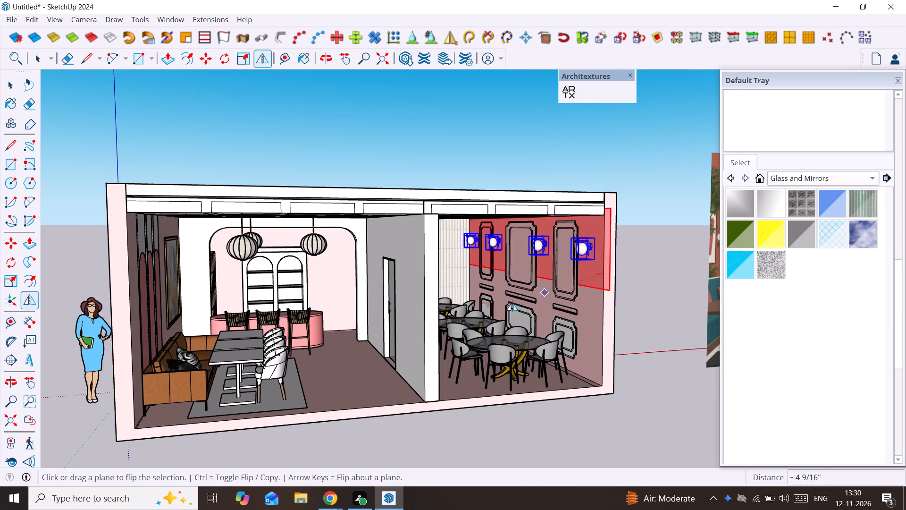
{"action": "left_click_drag", "start_coordinate": [512, 303], "coordinate": [555, 270]}
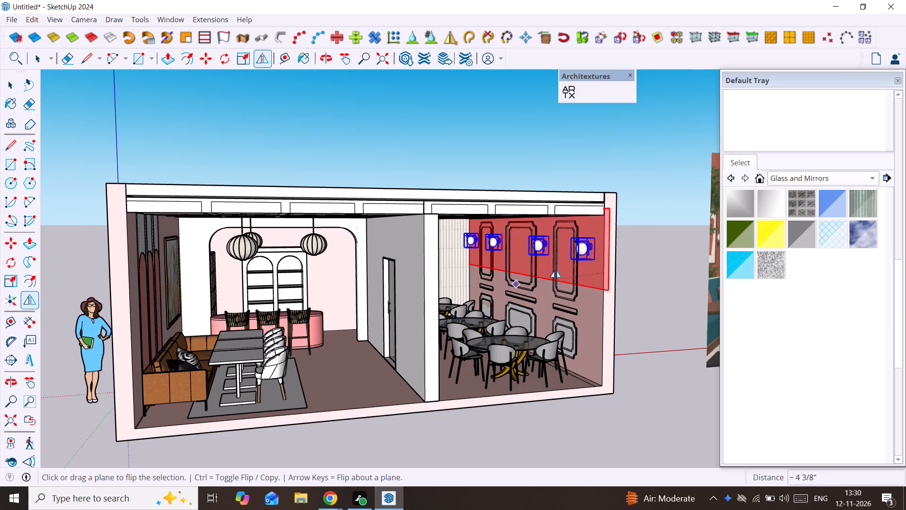
{"action": "left_click_drag", "start_coordinate": [555, 270], "coordinate": [425, 302]}
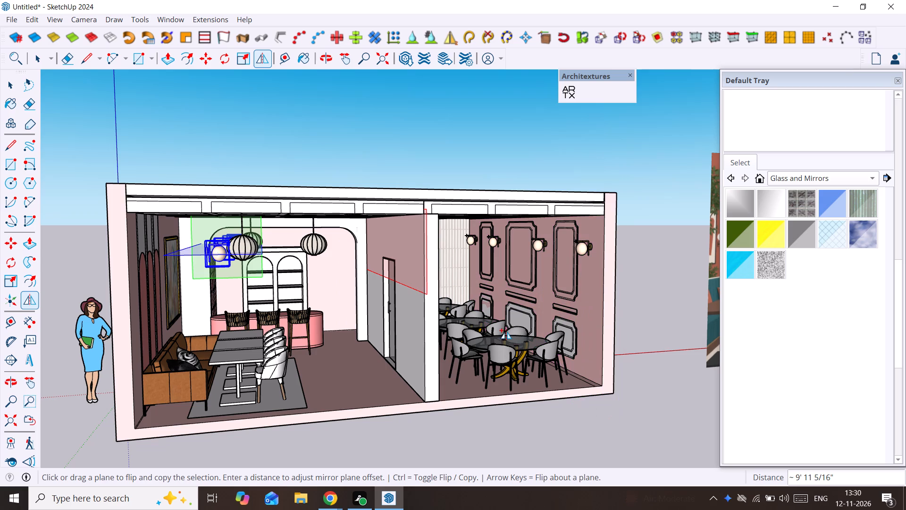
{"action": "key", "text": "space"}
Move the four mirrored wall lights about 11' 3" from the sofa room onto the dining side of the dividing wall.
{"action": "middle_click_drag", "start_coordinate": [342, 306], "coordinate": [269, 300]}
{"action": "key", "text": "m"}
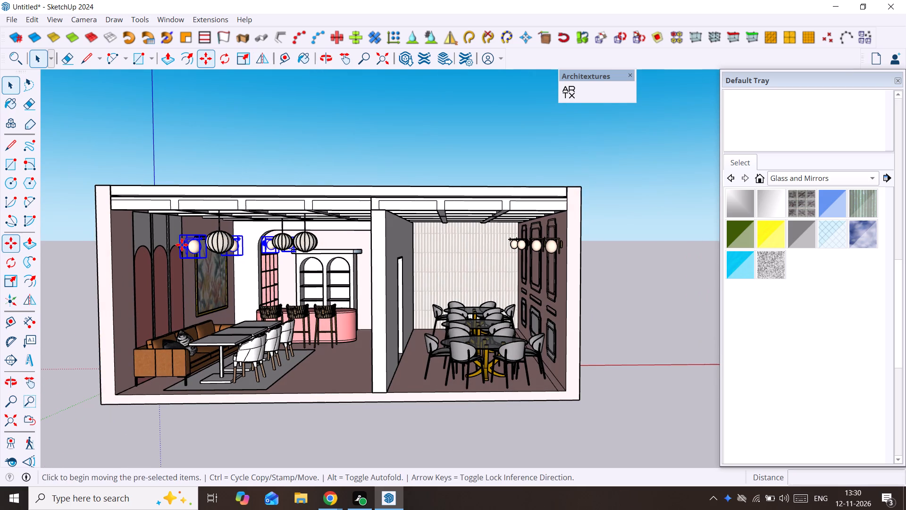
{"action": "left_click", "coordinate": [178, 235]}
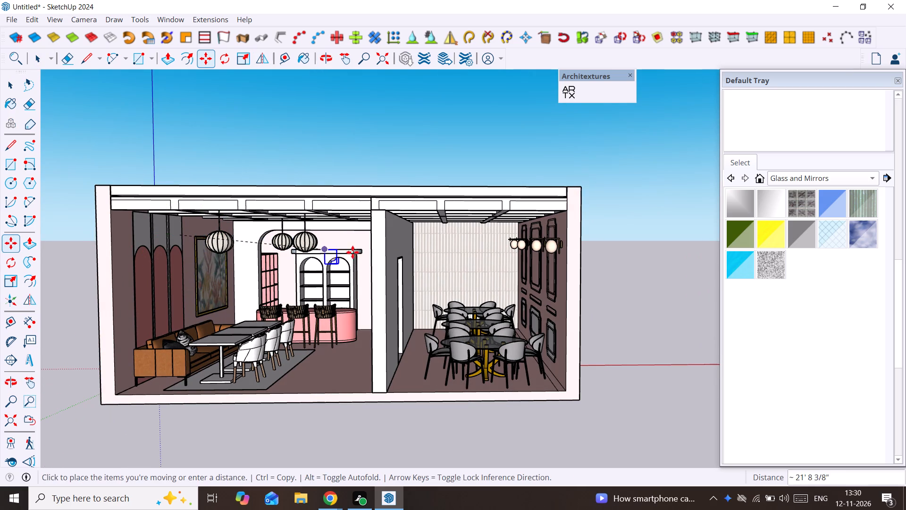
{"action": "scroll", "coordinate": [386, 245], "scroll_direction": "up", "scroll_amount": 3}
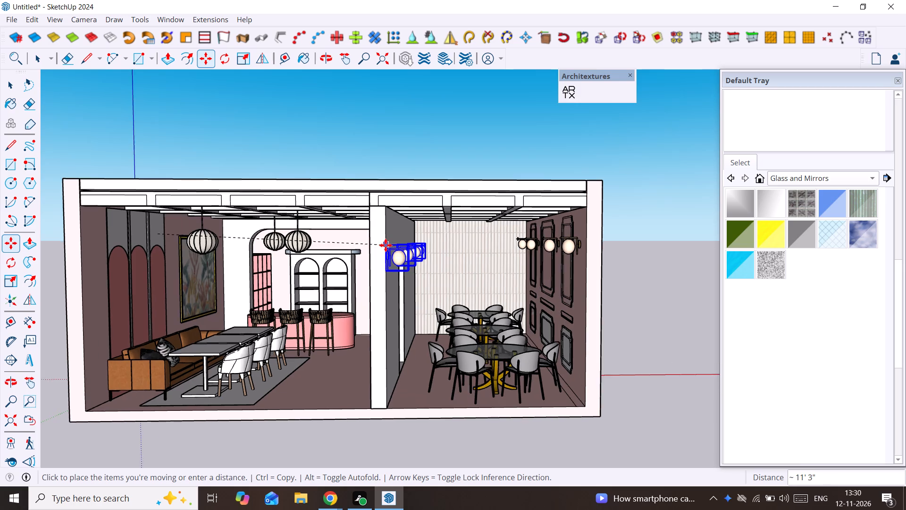
{"action": "scroll", "coordinate": [386, 245], "scroll_direction": "up", "scroll_amount": 2}
{"action": "middle_click_drag", "start_coordinate": [387, 245], "coordinate": [336, 245]}
{"action": "left_click", "coordinate": [336, 245]}
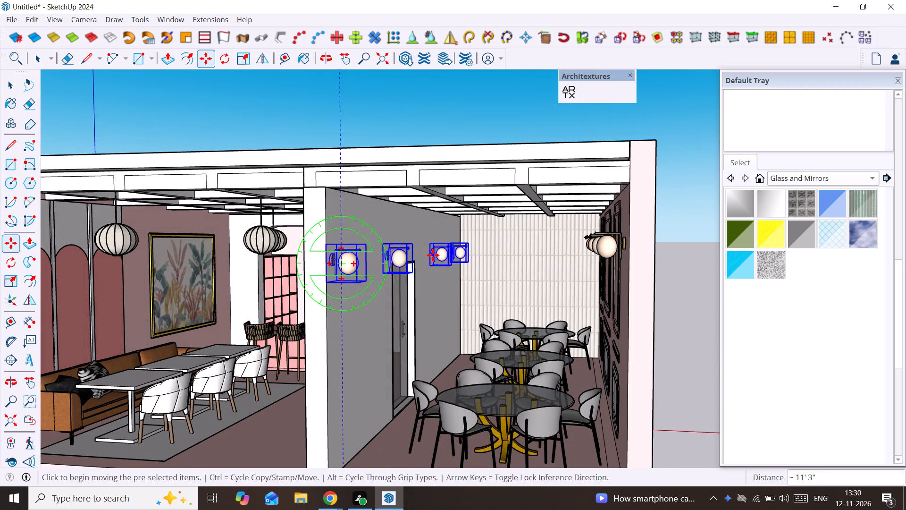
Inspect the mirrored lights' placement along the dividing wall from several angles, and clear the selection.
{"action": "middle_click_drag", "start_coordinate": [433, 255], "coordinate": [411, 252]}
{"action": "scroll", "coordinate": [429, 255], "scroll_direction": "up", "scroll_amount": 1}
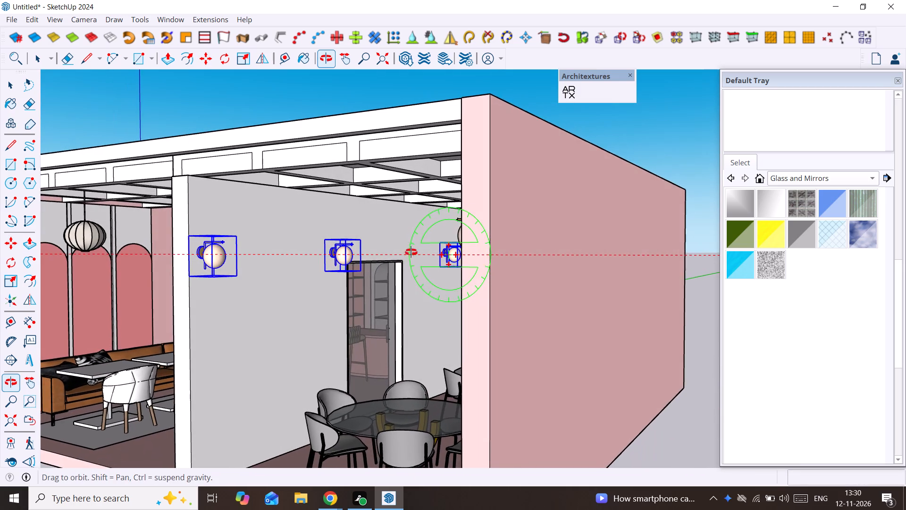
{"action": "middle_click_drag", "start_coordinate": [411, 252], "coordinate": [481, 262]}
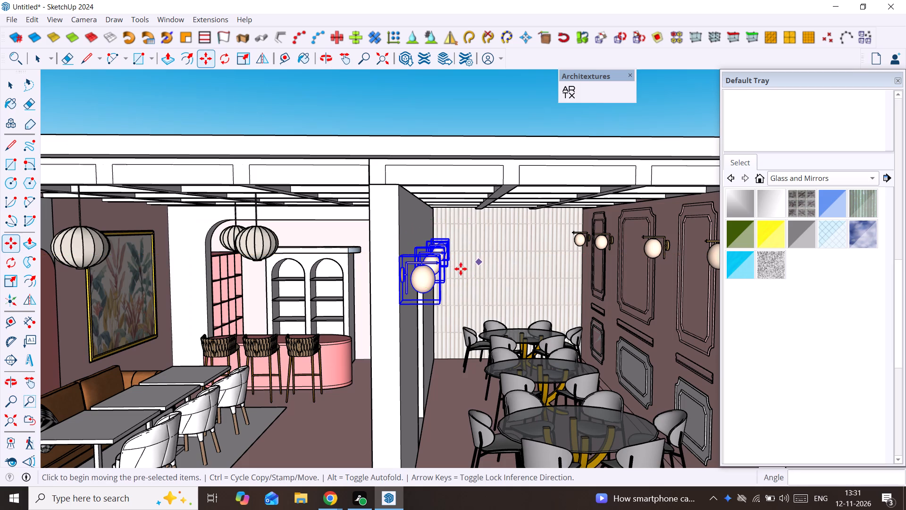
{"action": "scroll", "coordinate": [410, 269], "scroll_direction": "up", "scroll_amount": 5}
{"action": "middle_click_drag", "start_coordinate": [409, 269], "coordinate": [344, 272]}
{"action": "scroll", "coordinate": [442, 253], "scroll_direction": "up", "scroll_amount": 6}
{"action": "key", "text": "space"}
{"action": "scroll", "coordinate": [499, 243], "scroll_direction": "down", "scroll_amount": 19}
{"action": "scroll", "coordinate": [517, 240], "scroll_direction": "down", "scroll_amount": 5}
{"action": "middle_click_drag", "start_coordinate": [517, 240], "coordinate": [535, 238]}
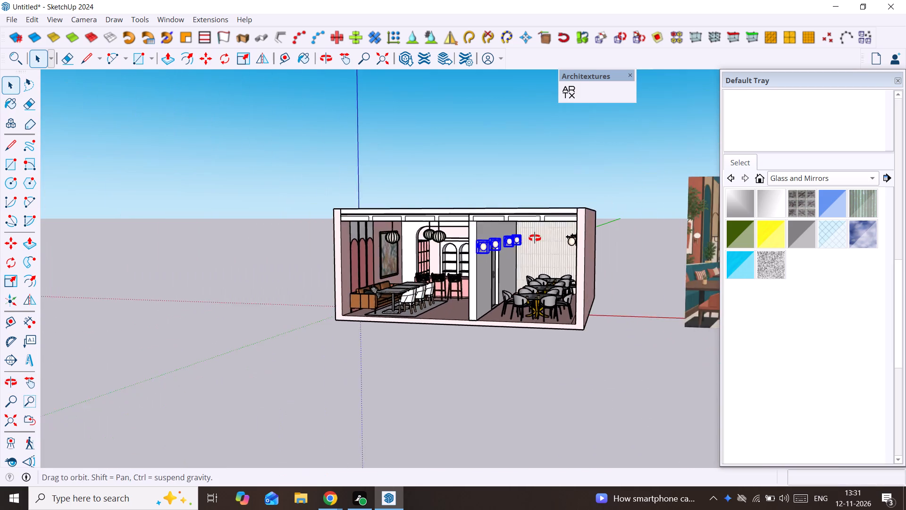
{"action": "middle_click_drag", "start_coordinate": [535, 238], "coordinate": [572, 240]}
{"action": "left_click", "coordinate": [628, 247]}
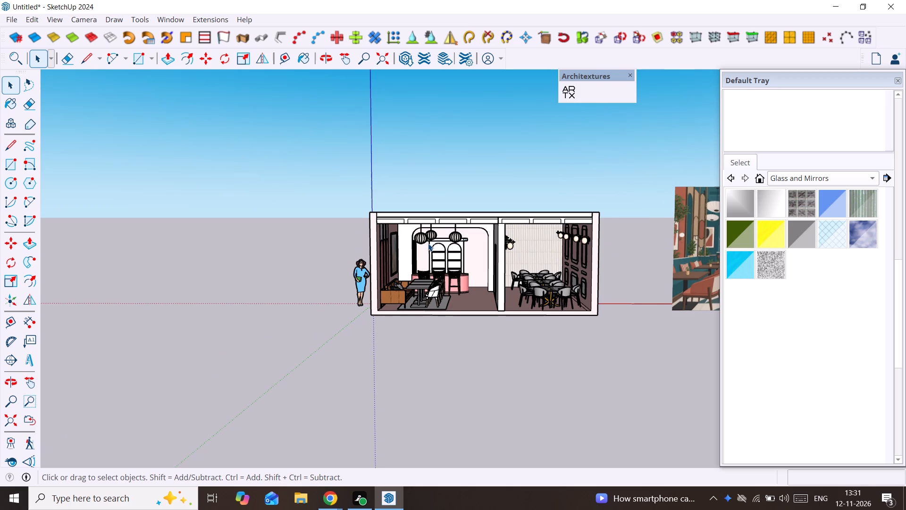
Examine the sofa room and the dividing-wall lights from the open front of the model.
{"action": "scroll", "coordinate": [427, 242], "scroll_direction": "up", "scroll_amount": 2}
{"action": "middle_click_drag", "start_coordinate": [427, 242], "coordinate": [364, 201], "text": "shift"}
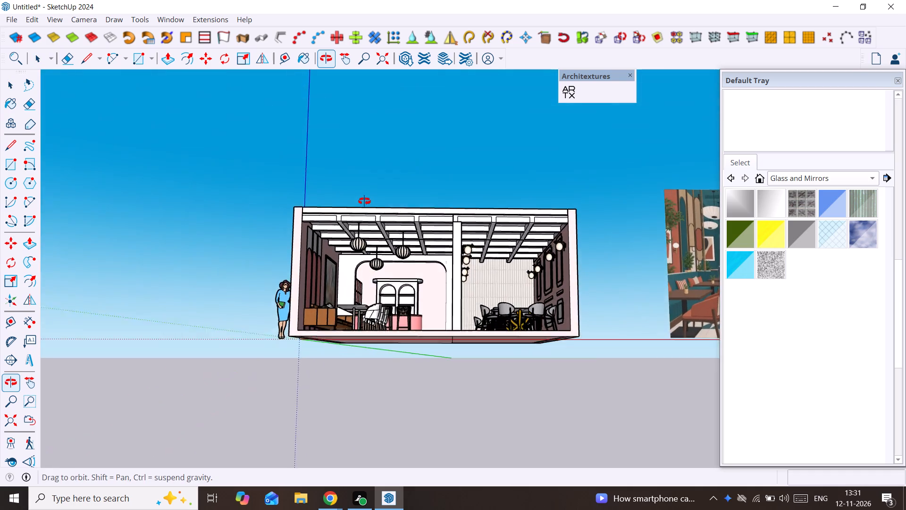
{"action": "middle_click_drag", "start_coordinate": [364, 201], "coordinate": [366, 208], "text": "shift"}
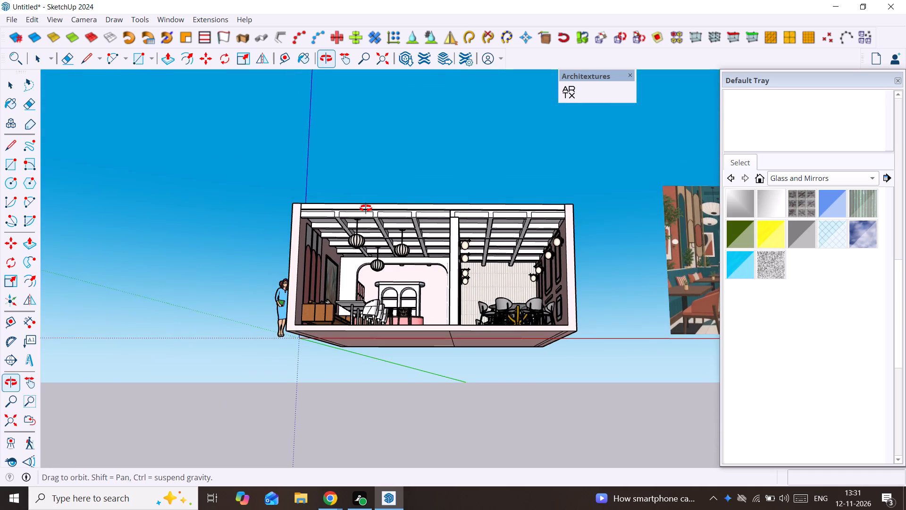
{"action": "middle_click_drag", "start_coordinate": [366, 208], "coordinate": [372, 246], "text": "shift"}
{"action": "scroll", "coordinate": [366, 289], "scroll_direction": "up", "scroll_amount": 2}
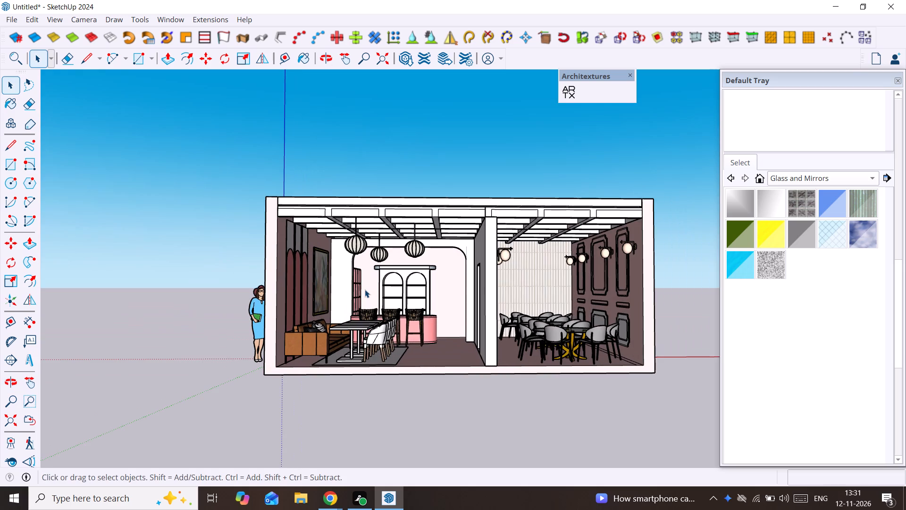
{"action": "middle_click_drag", "start_coordinate": [365, 289], "coordinate": [285, 315]}
{"action": "scroll", "coordinate": [298, 303], "scroll_direction": "up", "scroll_amount": 6}
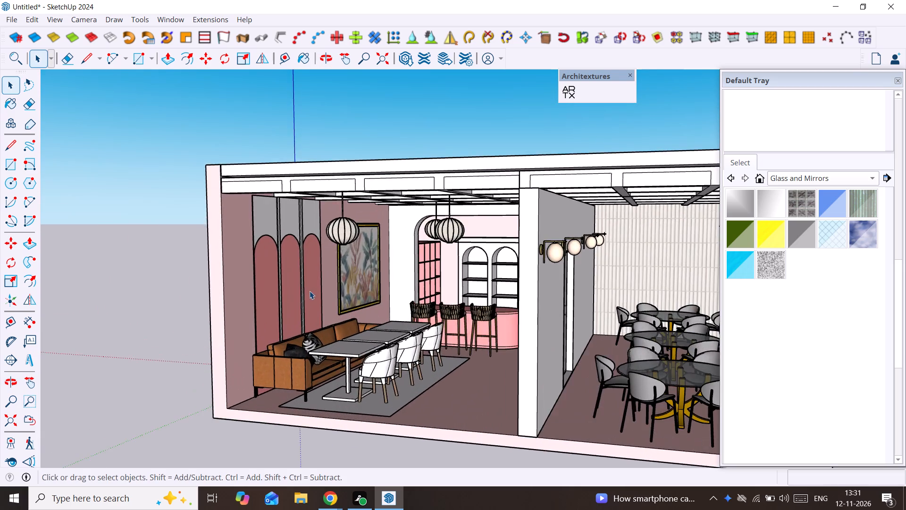
Switch to the 3D Warehouse wall light results in Chrome and download the 394 KB Wall Light with a curved arm and cylindrical shade.
{"action": "scroll", "coordinate": [310, 291], "scroll_direction": "up", "scroll_amount": 3}
{"action": "middle_click_drag", "start_coordinate": [319, 286], "coordinate": [293, 293]}
{"action": "scroll", "coordinate": [293, 293], "scroll_direction": "up", "scroll_amount": 1}
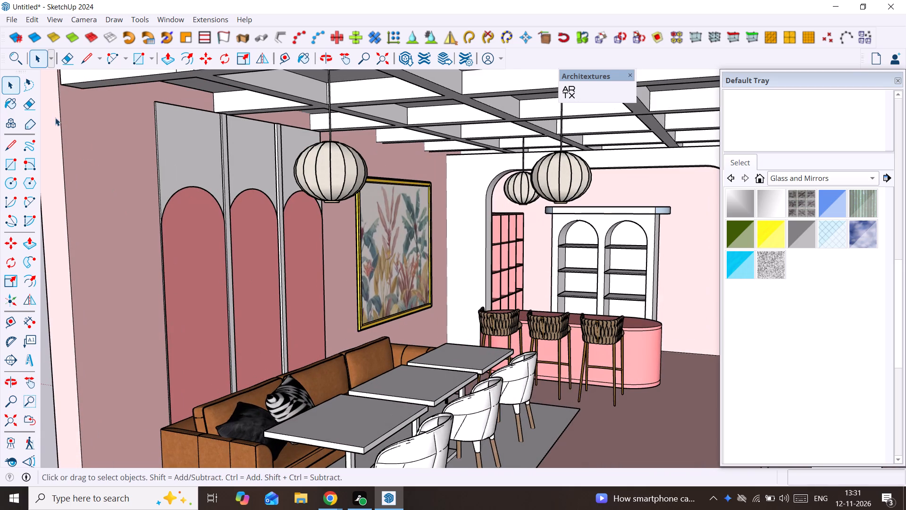
{"action": "left_click", "coordinate": [12, 17]}
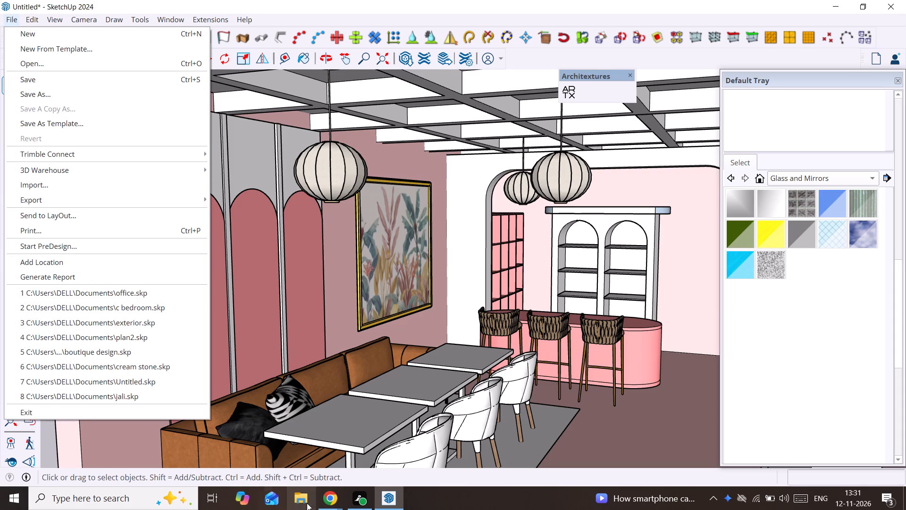
{"action": "left_click", "coordinate": [326, 503]}
{"action": "left_click", "coordinate": [355, 455]}
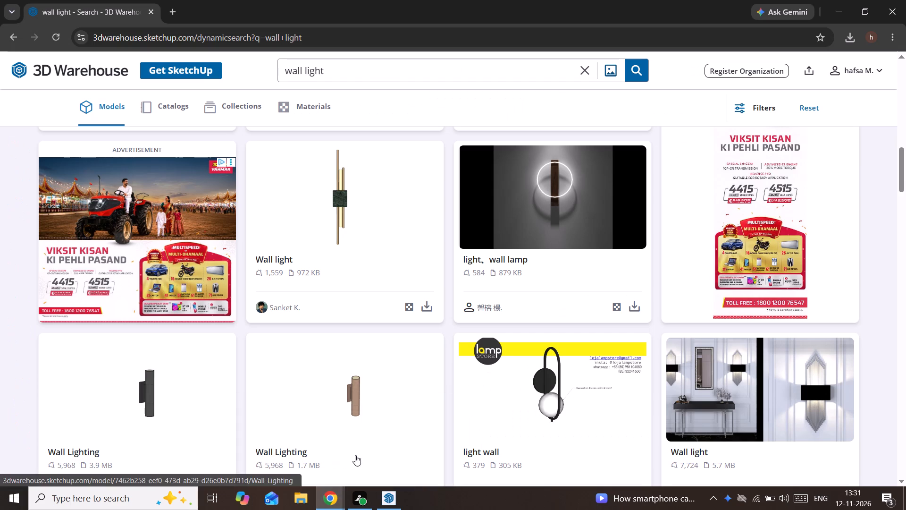
{"action": "scroll", "coordinate": [481, 262], "scroll_direction": "up", "scroll_amount": 3}
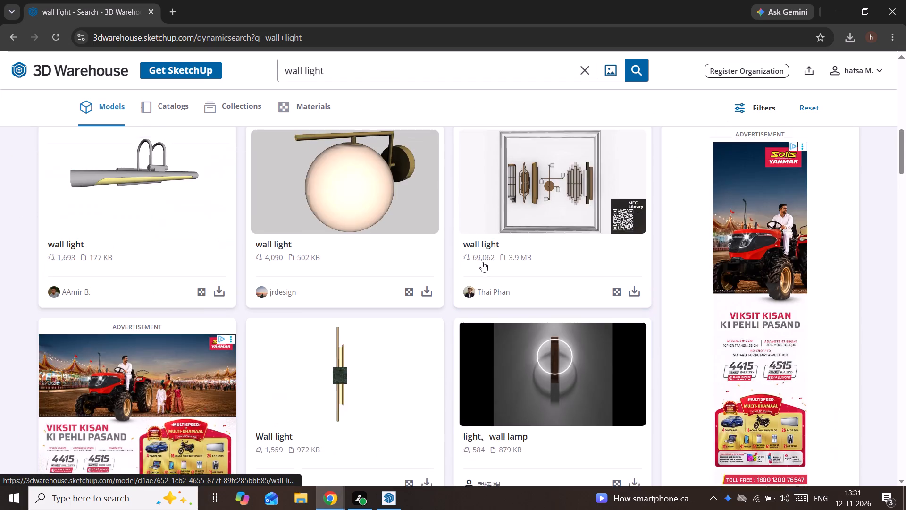
{"action": "scroll", "coordinate": [482, 262], "scroll_direction": "up", "scroll_amount": 6}
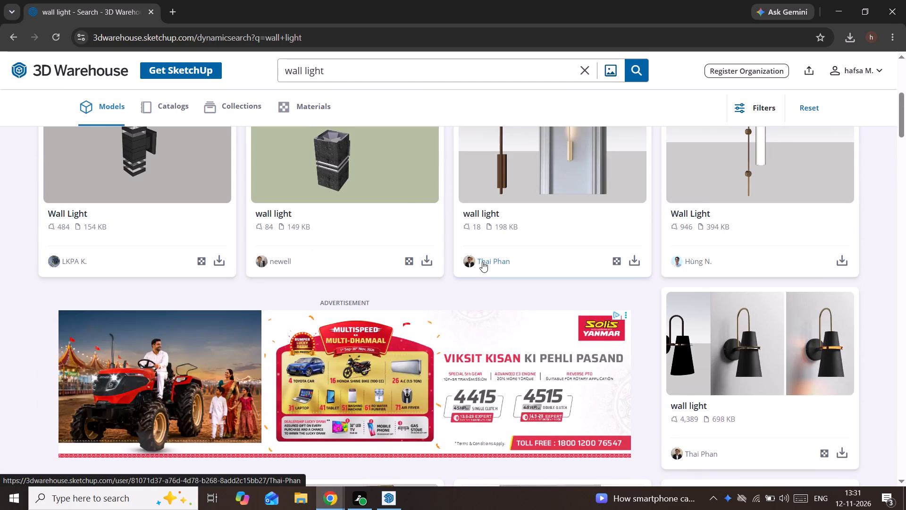
{"action": "scroll", "coordinate": [482, 262], "scroll_direction": "up", "scroll_amount": 6}
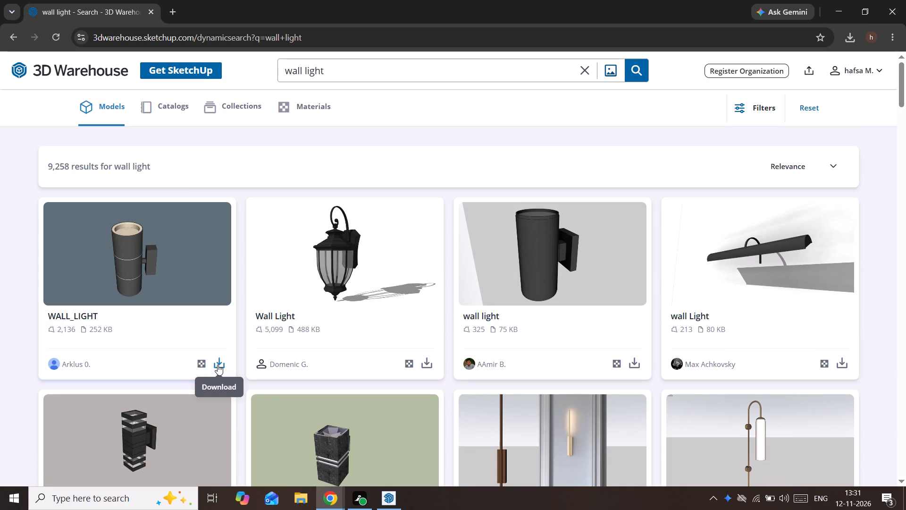
{"action": "scroll", "coordinate": [224, 359], "scroll_direction": "down", "scroll_amount": 3}
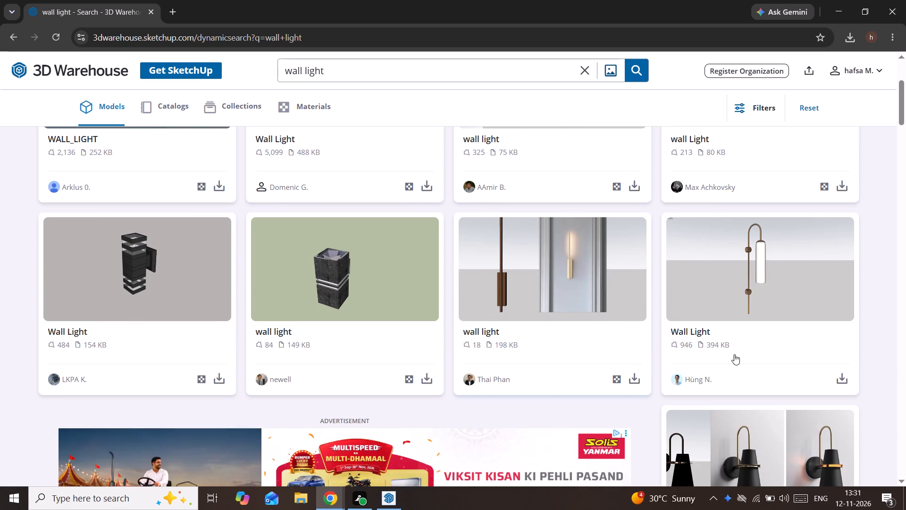
{"action": "left_click", "coordinate": [842, 380]}
{"action": "left_click", "coordinate": [775, 408]}
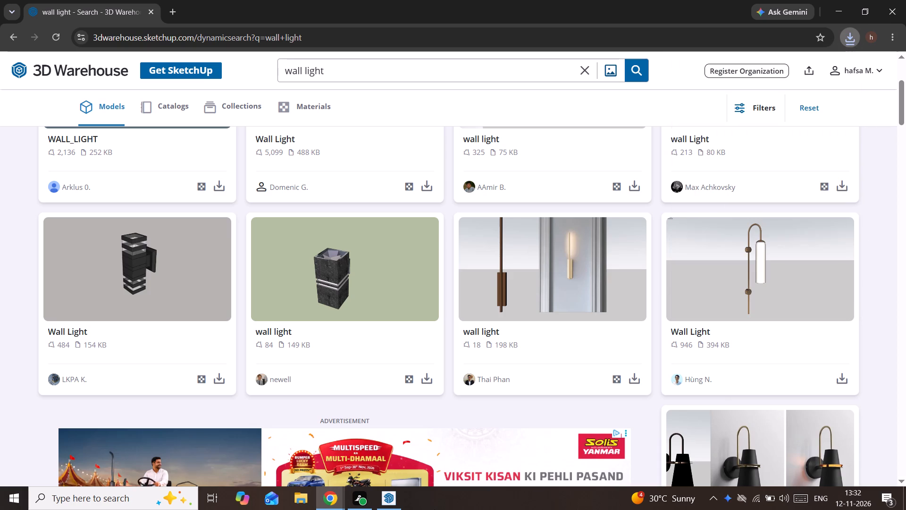
Return to SketchUp, import the Wall+light (1) file and place it on the sofa wall beside the framed painting, near the bar.
{"action": "left_click", "coordinate": [391, 495]}
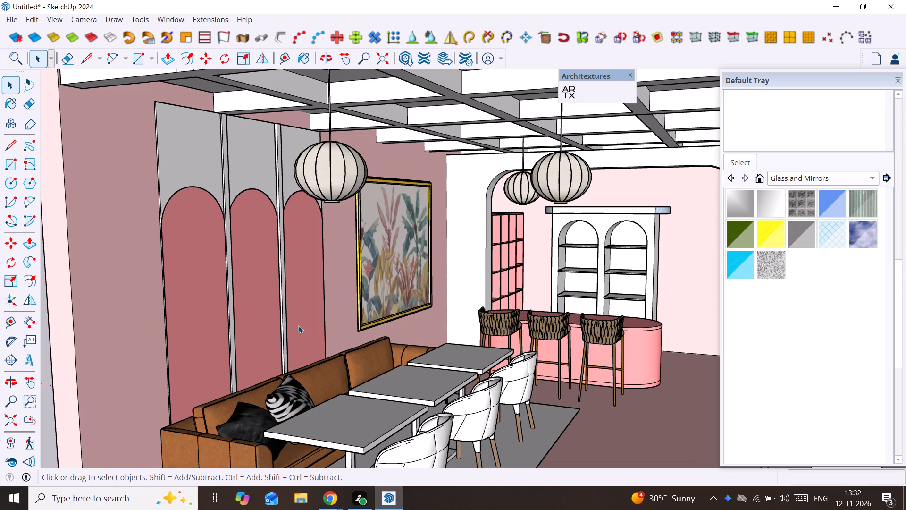
{"action": "scroll", "coordinate": [280, 282], "scroll_direction": "down", "scroll_amount": 4}
{"action": "middle_click_drag", "start_coordinate": [286, 278], "coordinate": [301, 282]}
{"action": "left_click", "coordinate": [17, 22]}
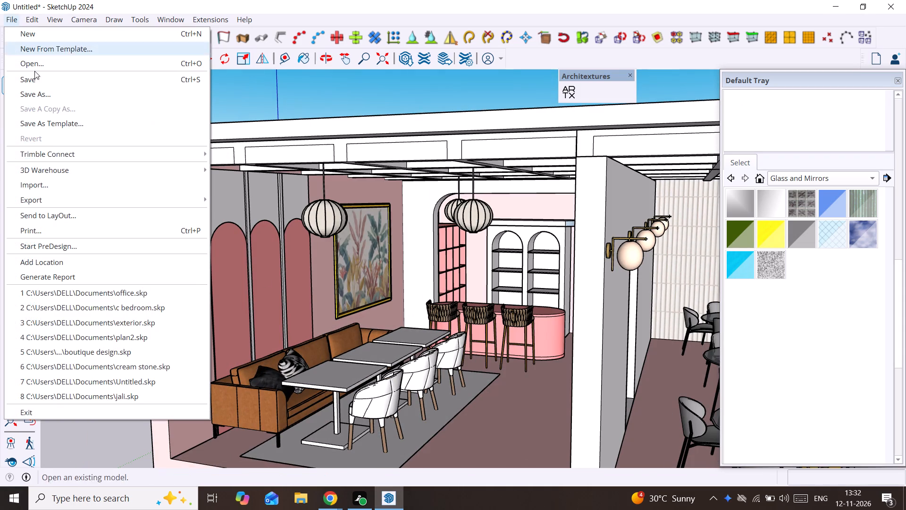
{"action": "left_click", "coordinate": [58, 179]}
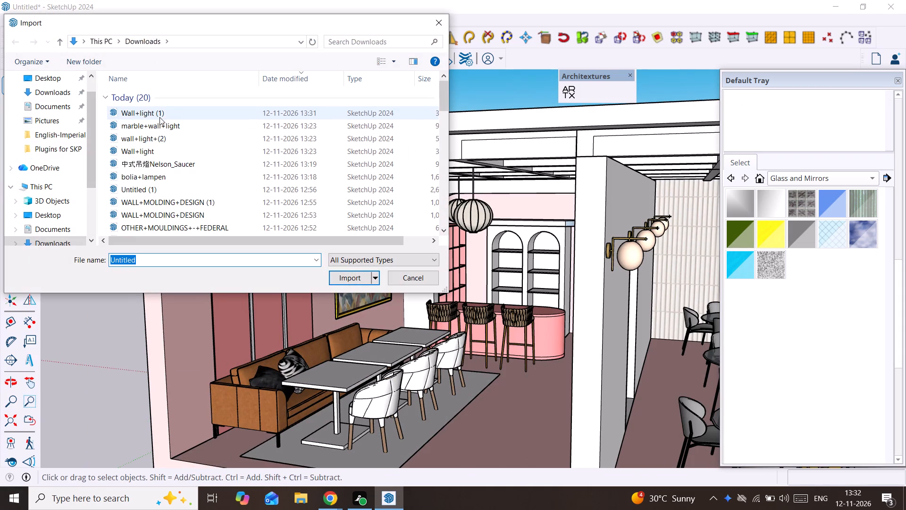
{"action": "left_click", "coordinate": [159, 117]}
{"action": "left_click", "coordinate": [351, 278]}
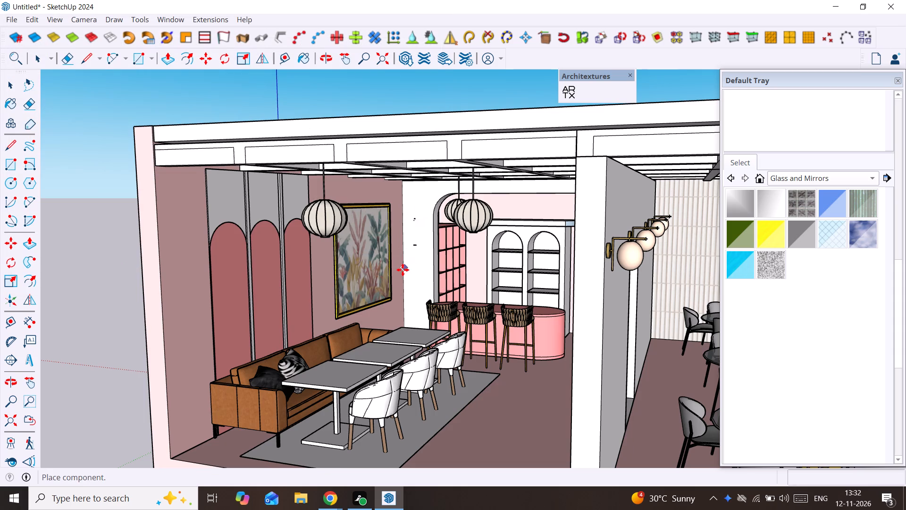
{"action": "scroll", "coordinate": [400, 271], "scroll_direction": "up", "scroll_amount": 7}
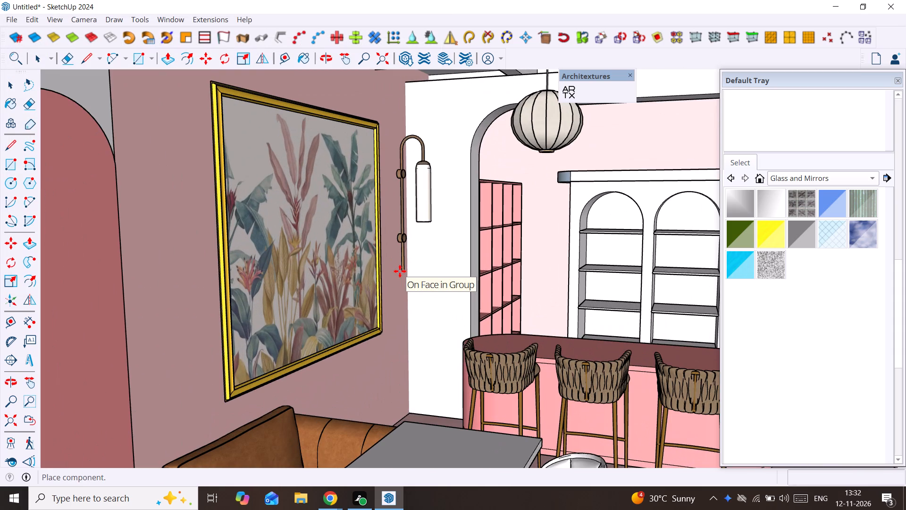
{"action": "left_click", "coordinate": [400, 271]}
Copy the new wall light 8' 4 7/8" along the green axis to the other side of the framed painting.
{"action": "scroll", "coordinate": [417, 212], "scroll_direction": "up", "scroll_amount": 4}
{"action": "middle_click_drag", "start_coordinate": [417, 212], "coordinate": [350, 212]}
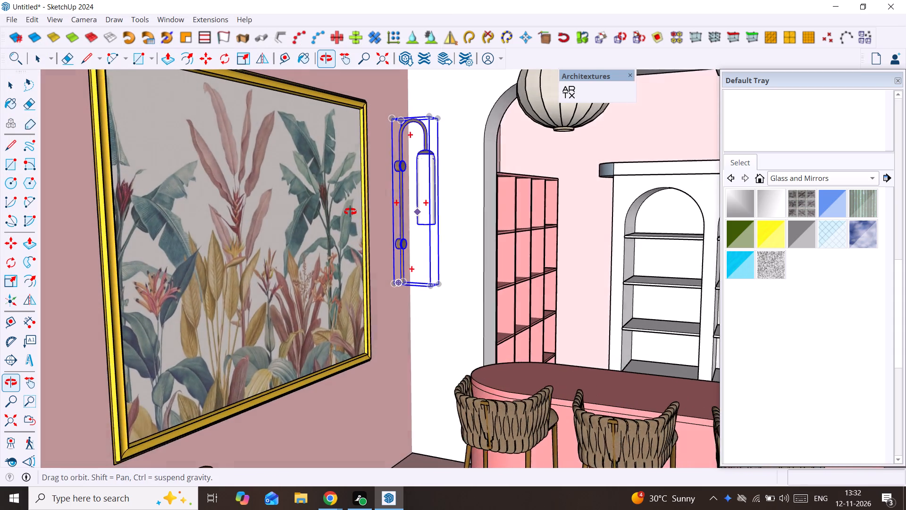
{"action": "middle_click_drag", "start_coordinate": [350, 212], "coordinate": [309, 216]}
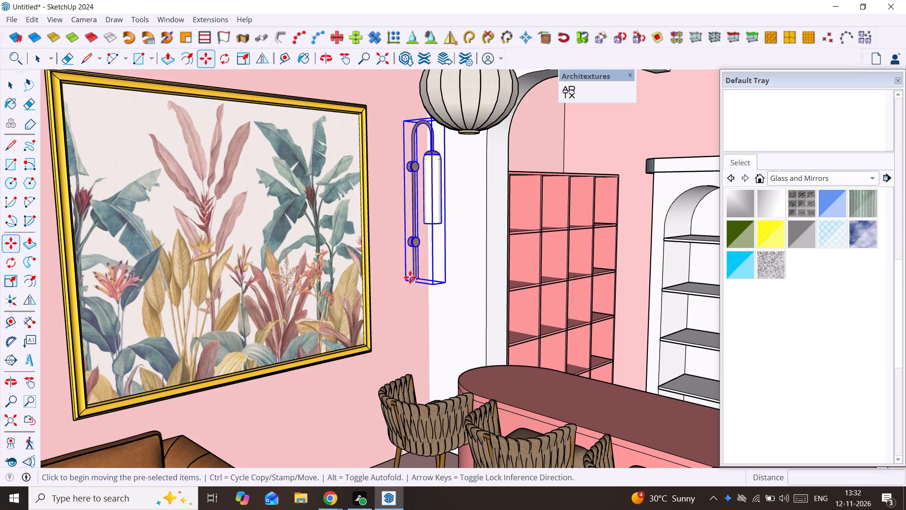
{"action": "key", "text": "m"}
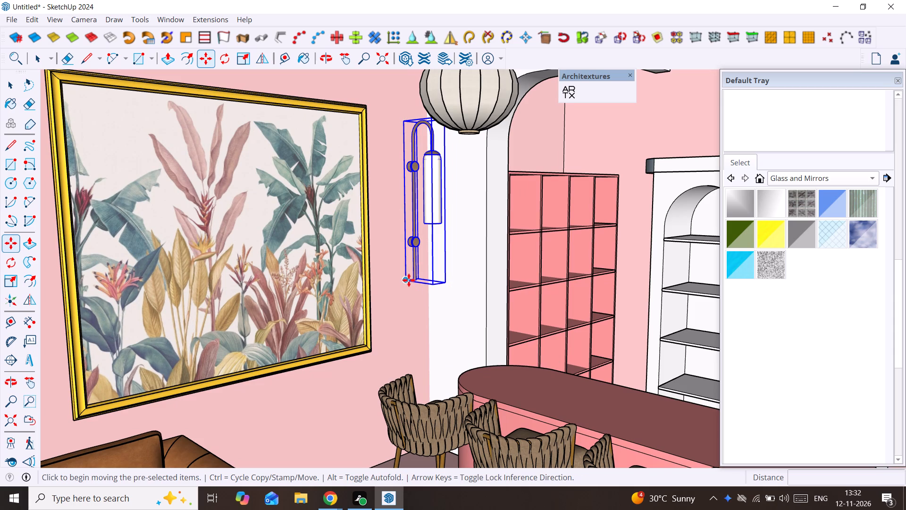
{"action": "left_click", "coordinate": [409, 280]}
{"action": "scroll", "coordinate": [319, 297], "scroll_direction": "down", "scroll_amount": 3}
{"action": "middle_click_drag", "start_coordinate": [329, 297], "coordinate": [570, 296]}
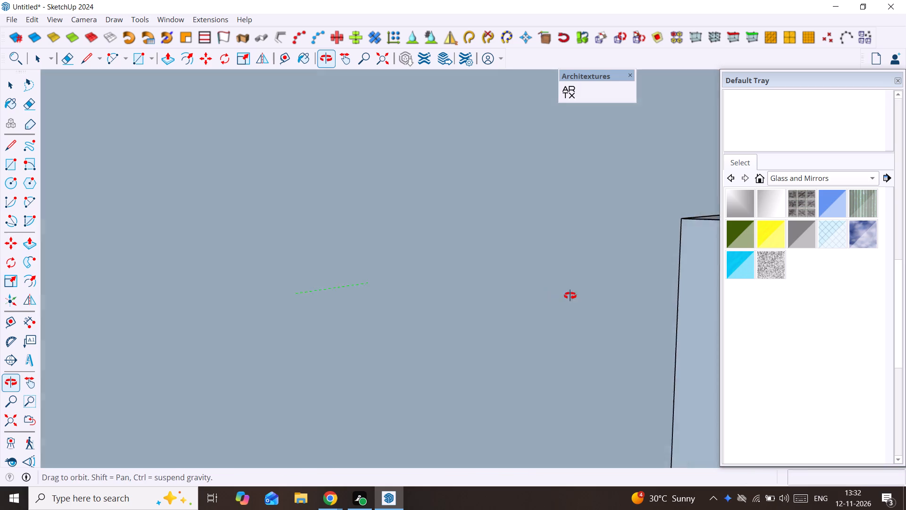
{"action": "middle_click_drag", "start_coordinate": [570, 296], "coordinate": [618, 291]}
{"action": "scroll", "coordinate": [618, 291], "scroll_direction": "down", "scroll_amount": 20}
{"action": "scroll", "coordinate": [618, 291], "scroll_direction": "down", "scroll_amount": 8}
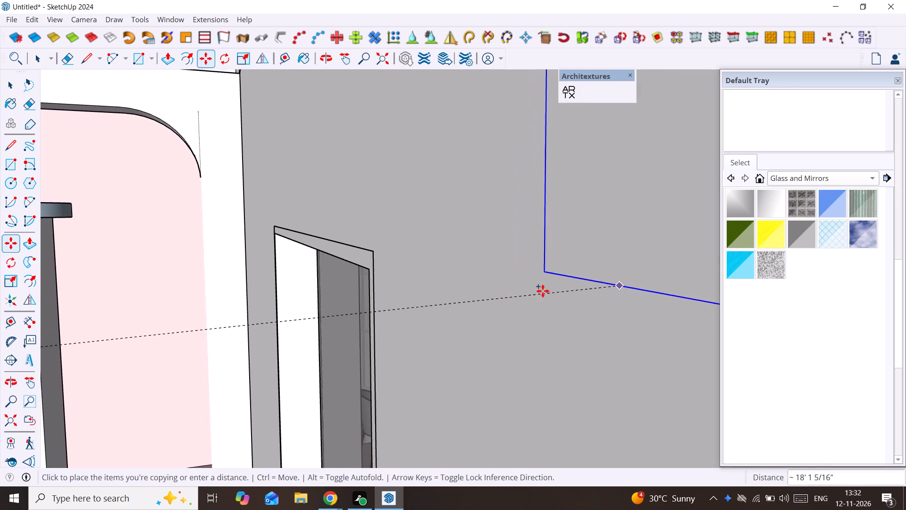
{"action": "scroll", "coordinate": [543, 291], "scroll_direction": "down", "scroll_amount": 20}
{"action": "scroll", "coordinate": [543, 291], "scroll_direction": "down", "scroll_amount": 19}
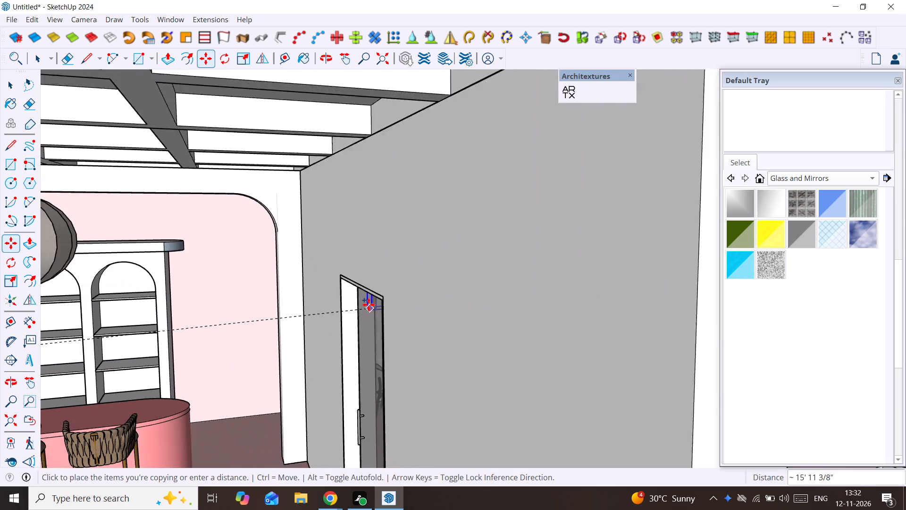
{"action": "scroll", "coordinate": [369, 305], "scroll_direction": "down", "scroll_amount": 20}
{"action": "scroll", "coordinate": [369, 305], "scroll_direction": "down", "scroll_amount": 19}
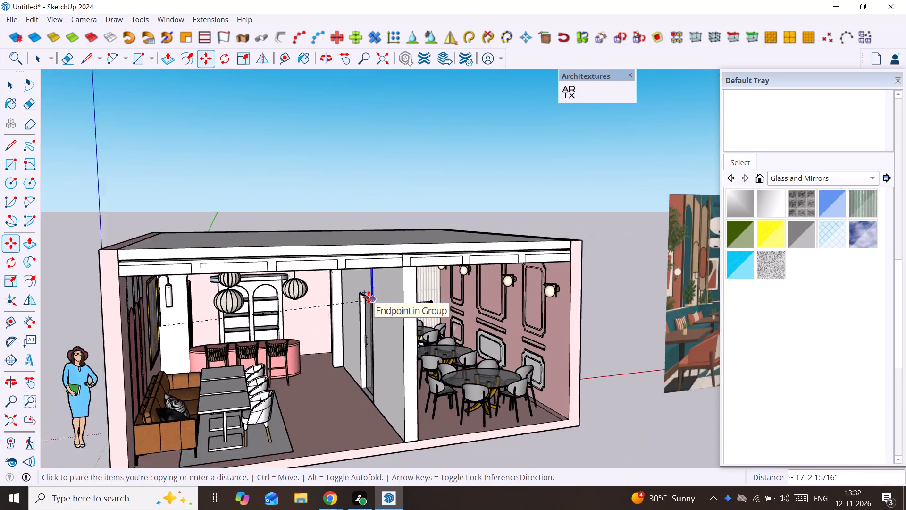
{"action": "scroll", "coordinate": [369, 297], "scroll_direction": "down", "scroll_amount": 4}
{"action": "middle_click_drag", "start_coordinate": [310, 303], "coordinate": [218, 309]}
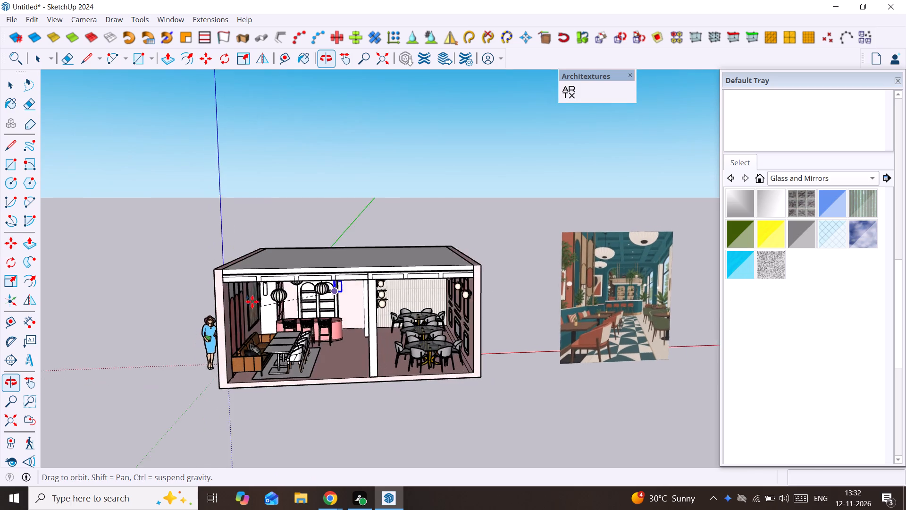
{"action": "scroll", "coordinate": [271, 298], "scroll_direction": "up", "scroll_amount": 14}
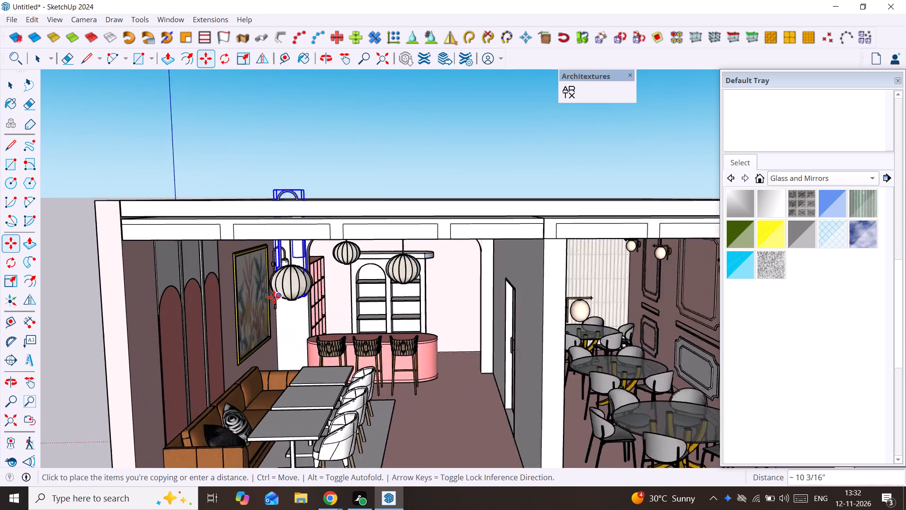
{"action": "middle_click_drag", "start_coordinate": [274, 297], "coordinate": [199, 307], "text": "shift"}
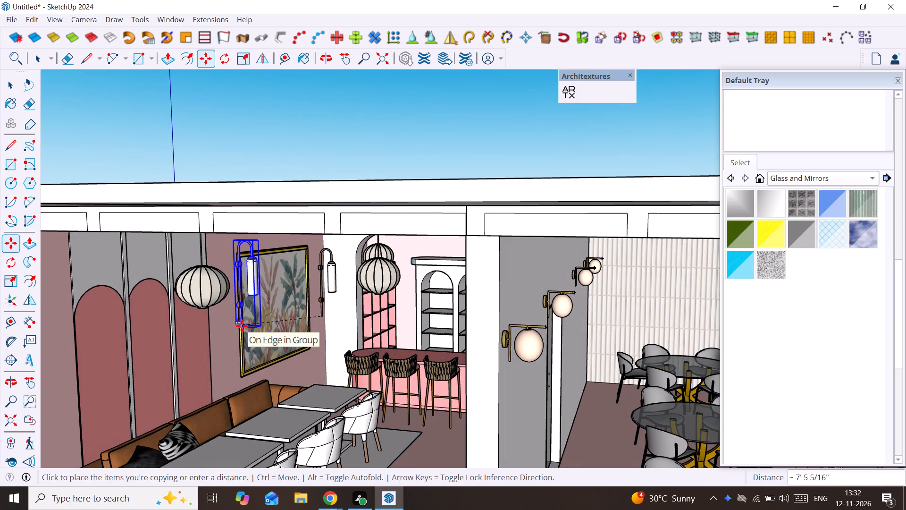
{"action": "key", "text": "Right"}
{"action": "key", "text": "Left"}
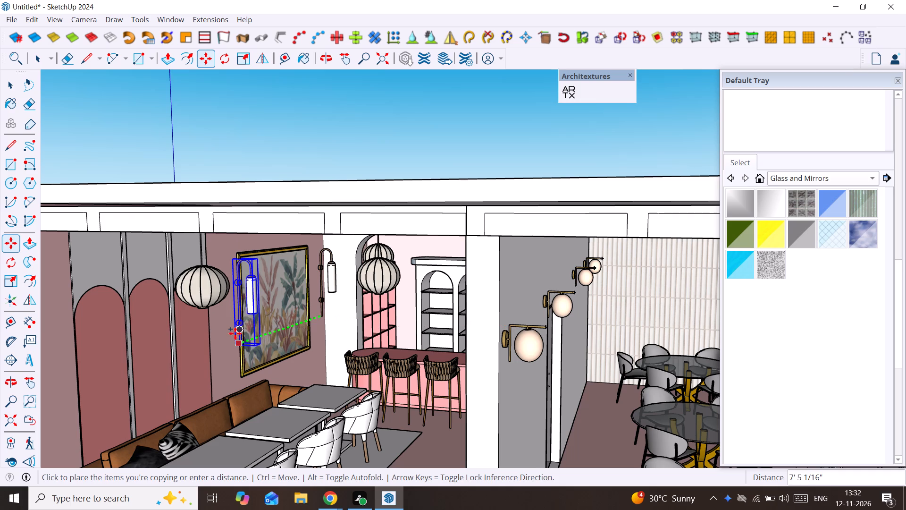
{"action": "scroll", "coordinate": [226, 341], "scroll_direction": "up", "scroll_amount": 4}
{"action": "middle_click_drag", "start_coordinate": [226, 341], "coordinate": [194, 354]}
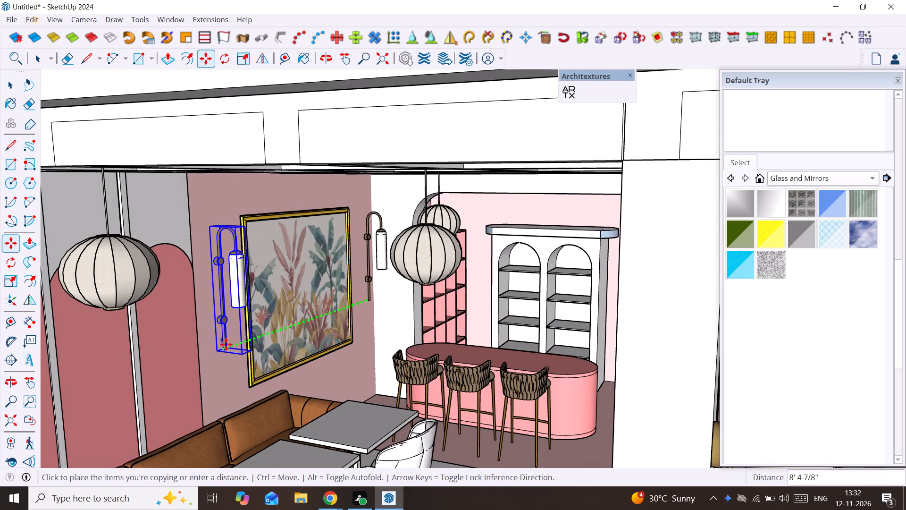
{"action": "left_click", "coordinate": [221, 345]}
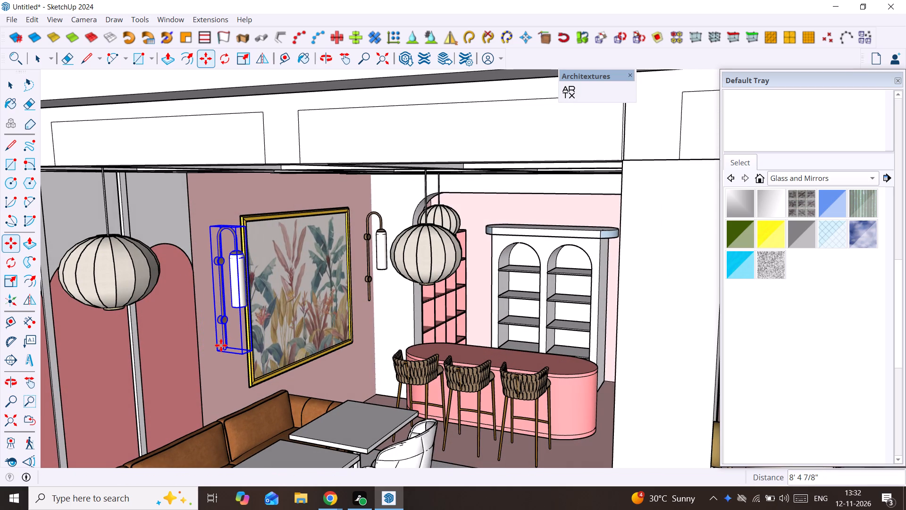
{"action": "scroll", "coordinate": [221, 345], "scroll_direction": "down", "scroll_amount": 3}
{"action": "middle_click_drag", "start_coordinate": [221, 345], "coordinate": [285, 321]}
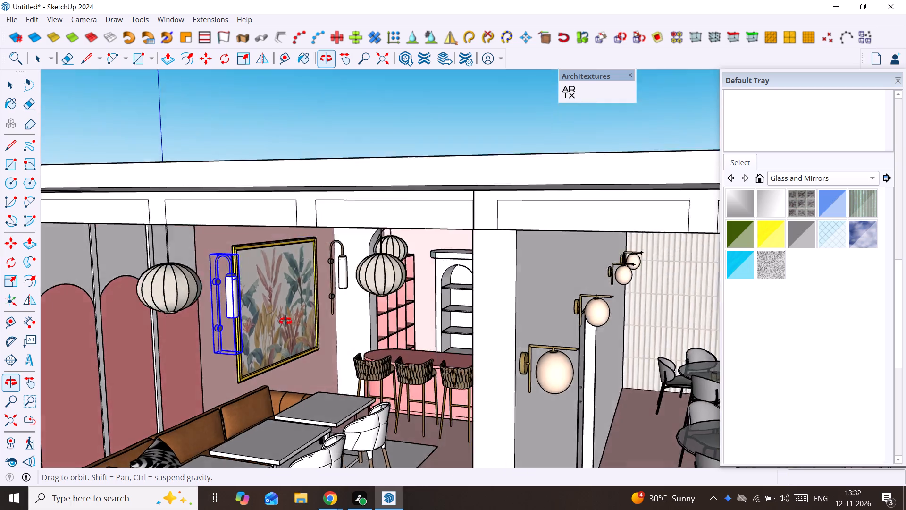
{"action": "middle_click_drag", "start_coordinate": [285, 321], "coordinate": [239, 323]}
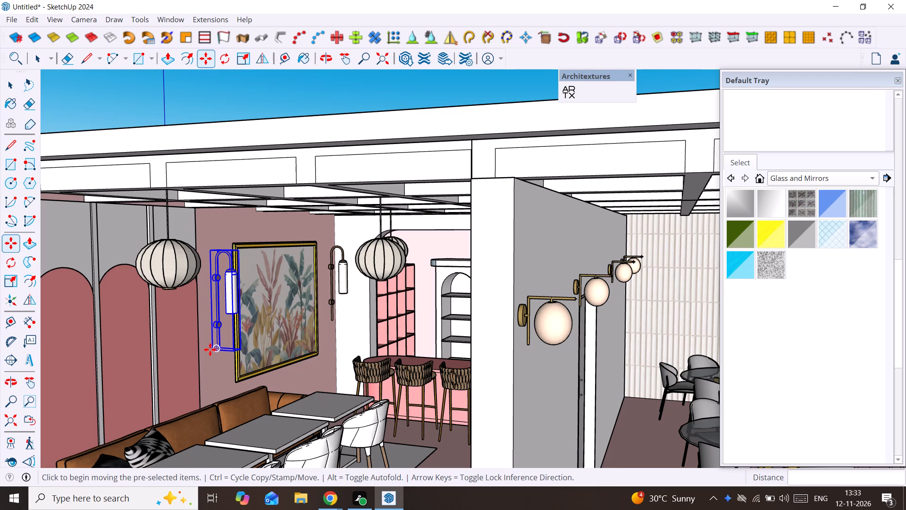
{"action": "scroll", "coordinate": [210, 356], "scroll_direction": "up", "scroll_amount": 3}
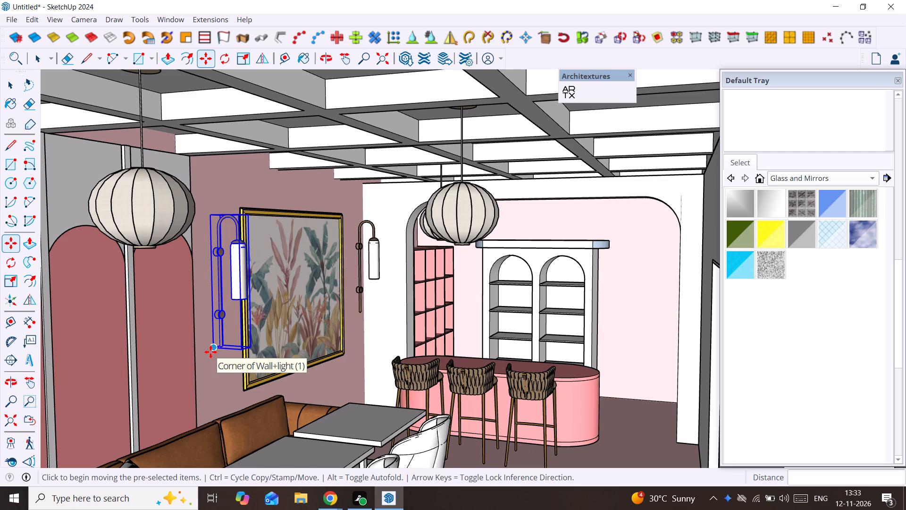
{"action": "key", "text": "space"}
Examine the bar area, including the arched shelving unit, the pink shelf grid and the wall behind the counter.
{"action": "scroll", "coordinate": [466, 313], "scroll_direction": "down", "scroll_amount": 2}
{"action": "middle_click_drag", "start_coordinate": [458, 313], "coordinate": [439, 327], "text": "shift"}
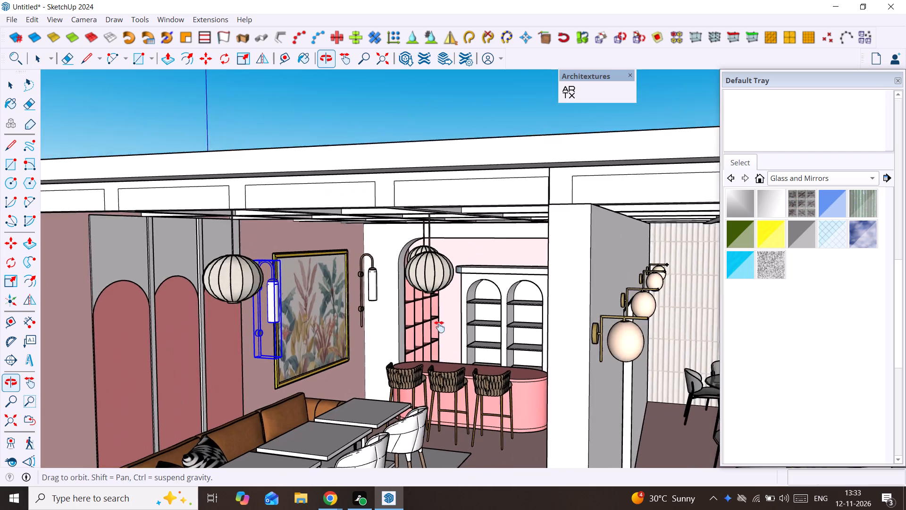
{"action": "middle_click_drag", "start_coordinate": [439, 327], "coordinate": [520, 317], "text": "shift"}
{"action": "scroll", "coordinate": [520, 317], "scroll_direction": "up", "scroll_amount": 7}
{"action": "middle_click_drag", "start_coordinate": [520, 315], "coordinate": [527, 299]}
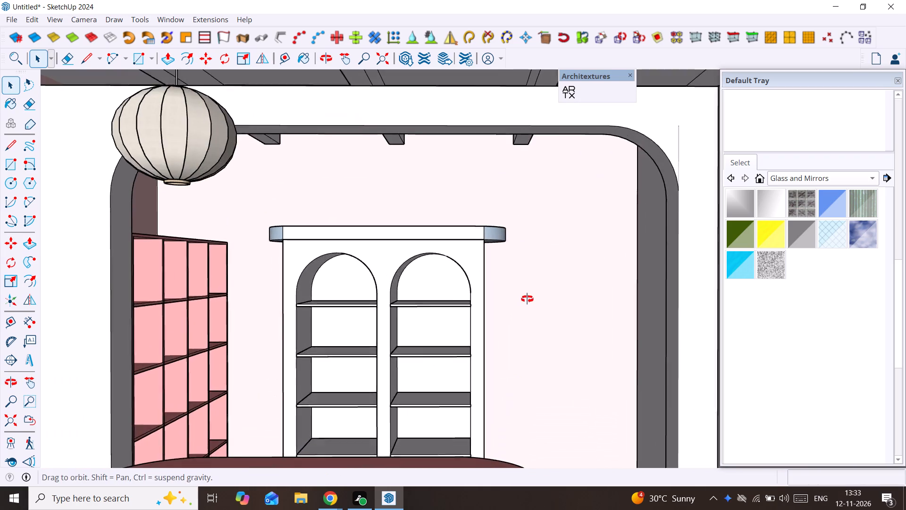
{"action": "middle_click_drag", "start_coordinate": [527, 299], "coordinate": [545, 240]}
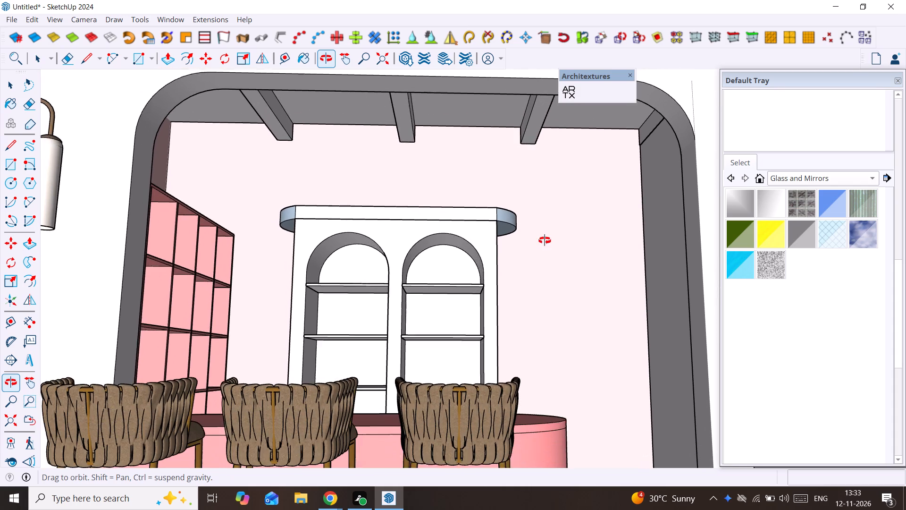
{"action": "middle_click_drag", "start_coordinate": [545, 240], "coordinate": [521, 280]}
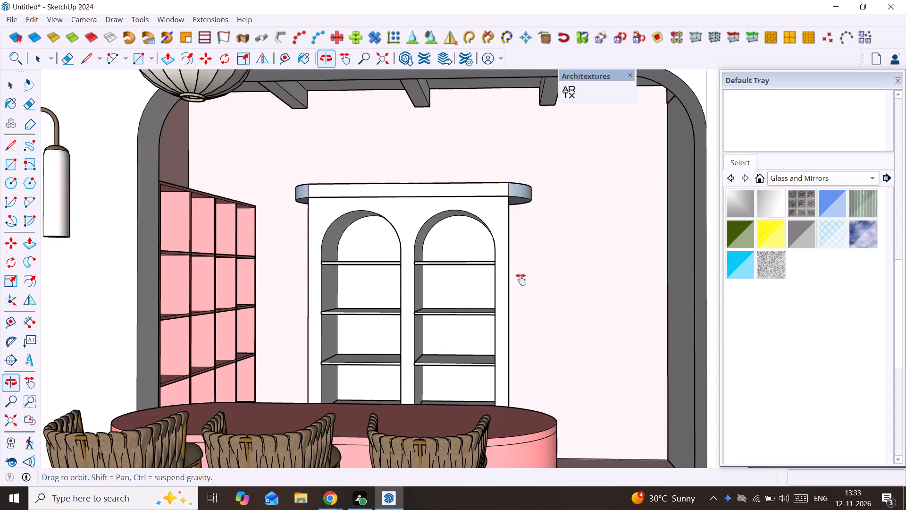
{"action": "middle_click_drag", "start_coordinate": [521, 280], "coordinate": [532, 275]}
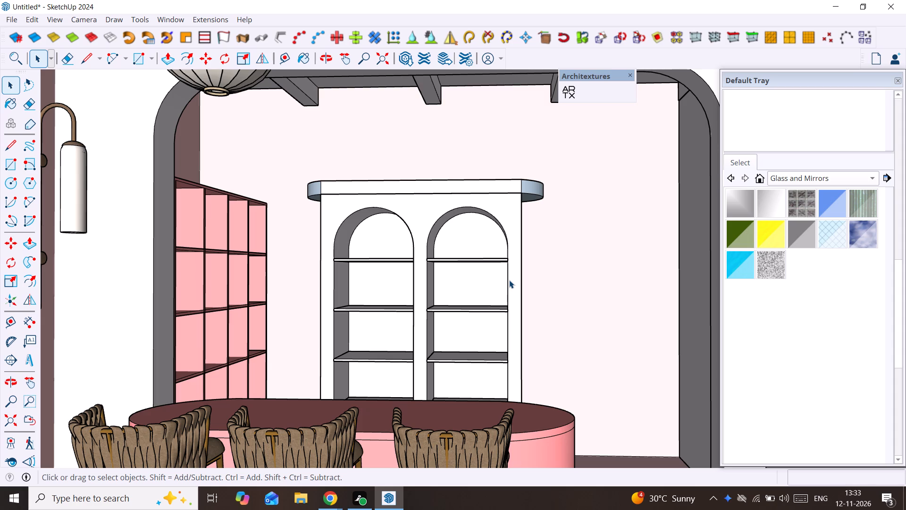
{"action": "scroll", "coordinate": [404, 353], "scroll_direction": "down", "scroll_amount": 2}
Move the pendant light nearest the bar 4' 2 11/16" across the coffered ceiling, away from the bar arch.
{"action": "scroll", "coordinate": [404, 353], "scroll_direction": "down", "scroll_amount": 7}
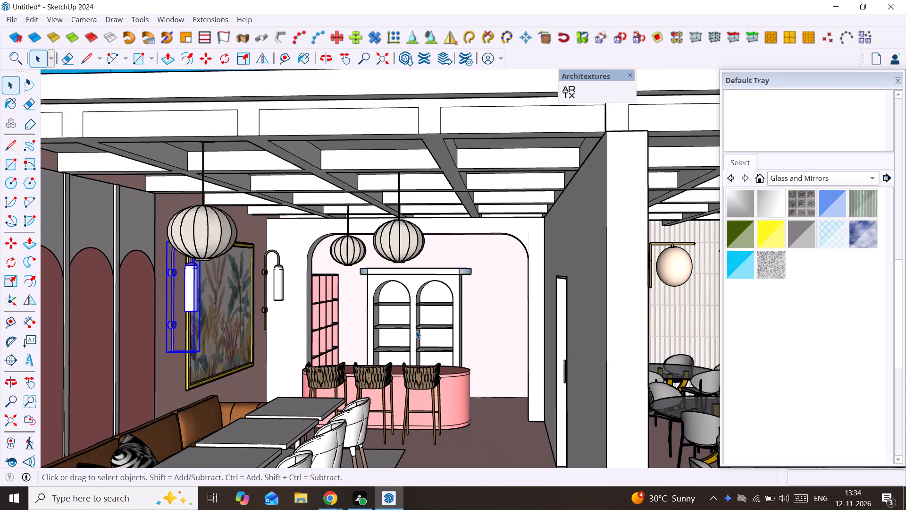
{"action": "scroll", "coordinate": [416, 331], "scroll_direction": "down", "scroll_amount": 5}
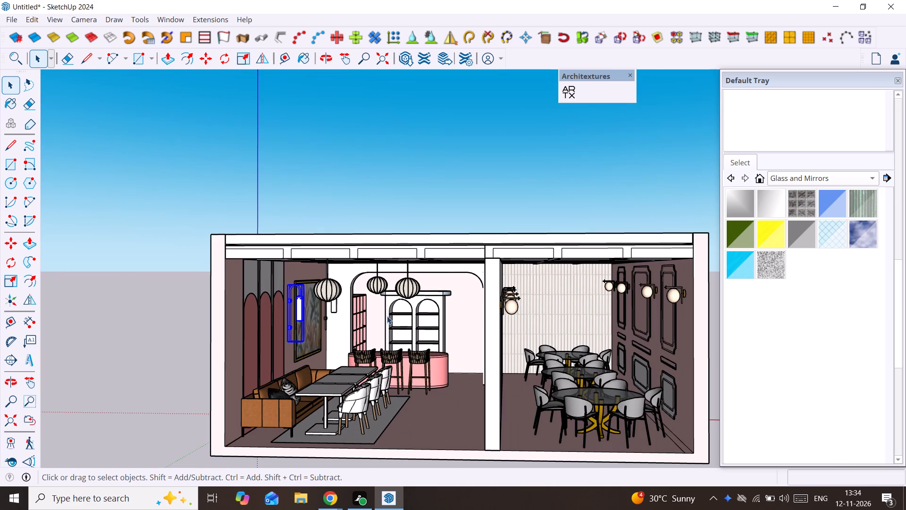
{"action": "left_click", "coordinate": [176, 212]}
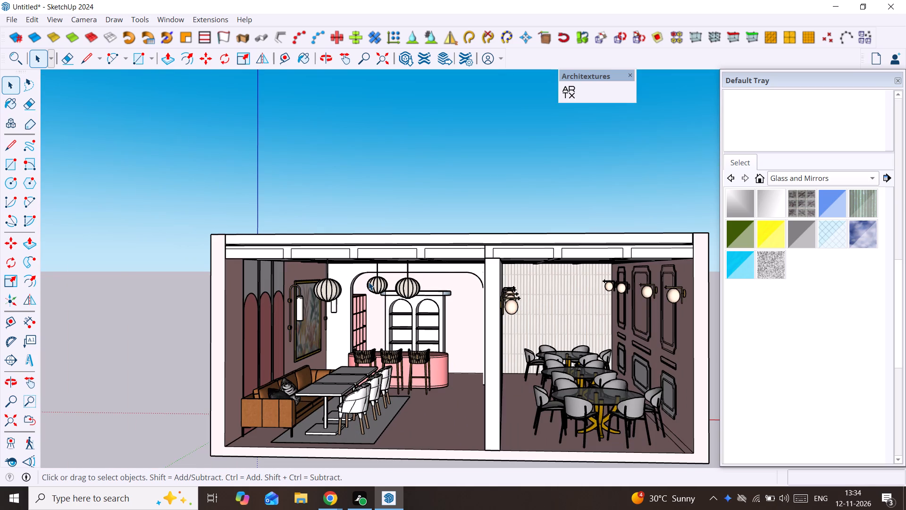
{"action": "middle_click_drag", "start_coordinate": [369, 282], "coordinate": [383, 182]}
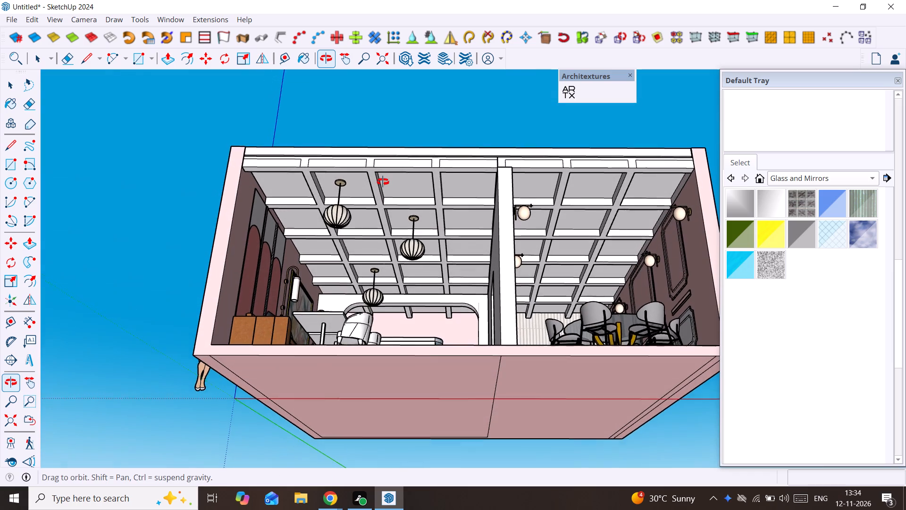
{"action": "middle_click_drag", "start_coordinate": [383, 182], "coordinate": [384, 187]}
{"action": "scroll", "coordinate": [419, 242], "scroll_direction": "up", "scroll_amount": 3}
{"action": "middle_click_drag", "start_coordinate": [419, 242], "coordinate": [419, 242]}
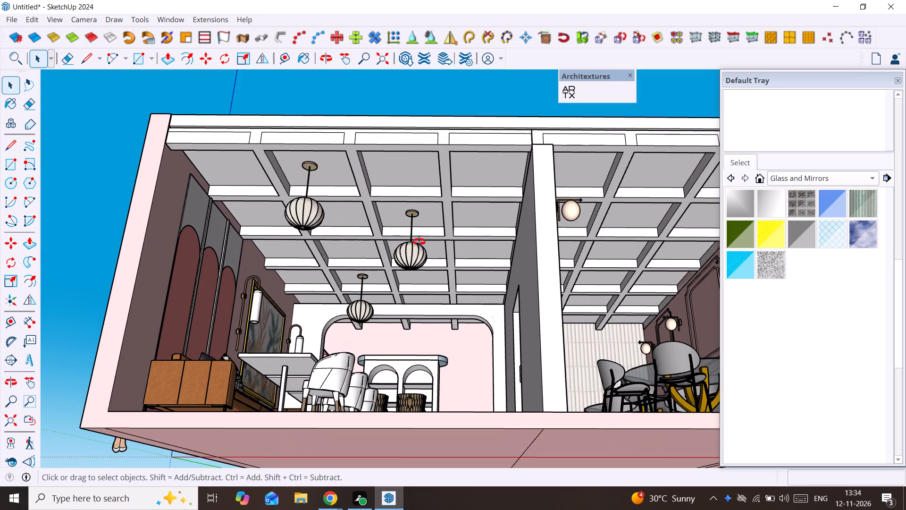
{"action": "middle_click_drag", "start_coordinate": [419, 242], "coordinate": [419, 187]}
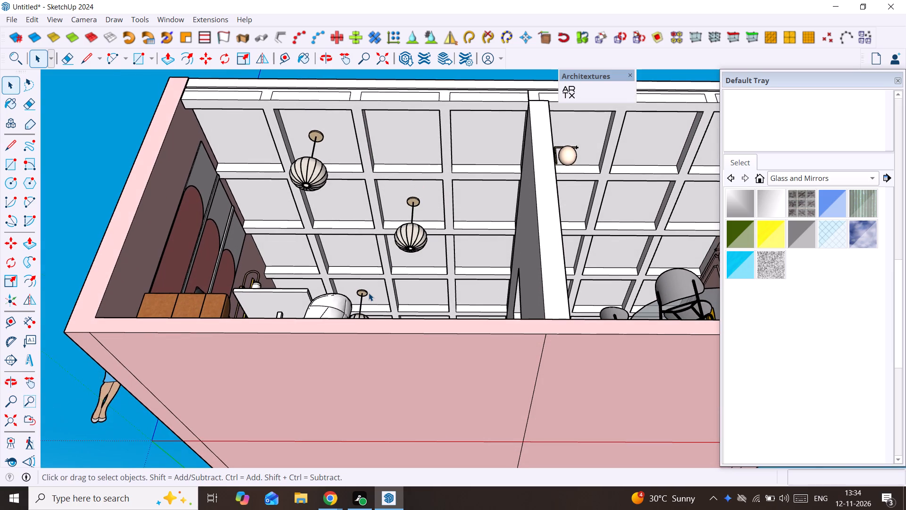
{"action": "scroll", "coordinate": [369, 293], "scroll_direction": "up", "scroll_amount": 3}
{"action": "left_click", "coordinate": [364, 294]}
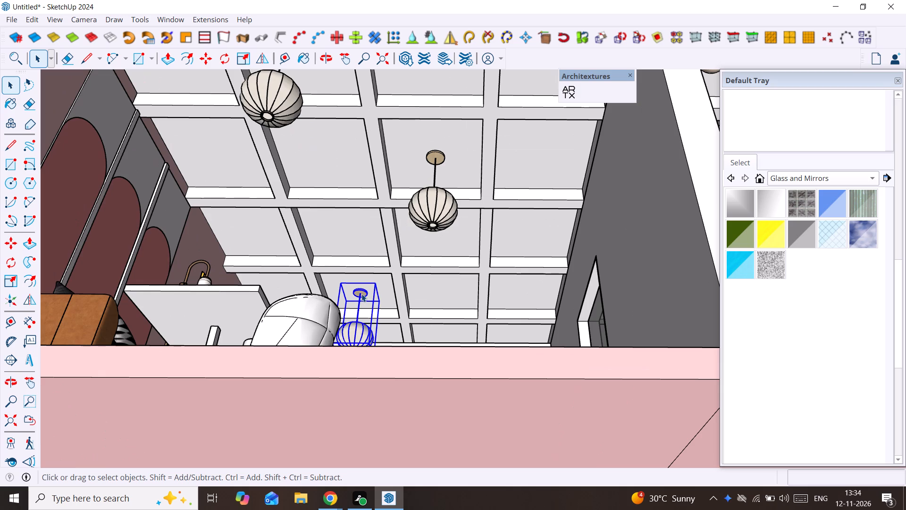
{"action": "middle_click_drag", "start_coordinate": [361, 294], "coordinate": [366, 307]}
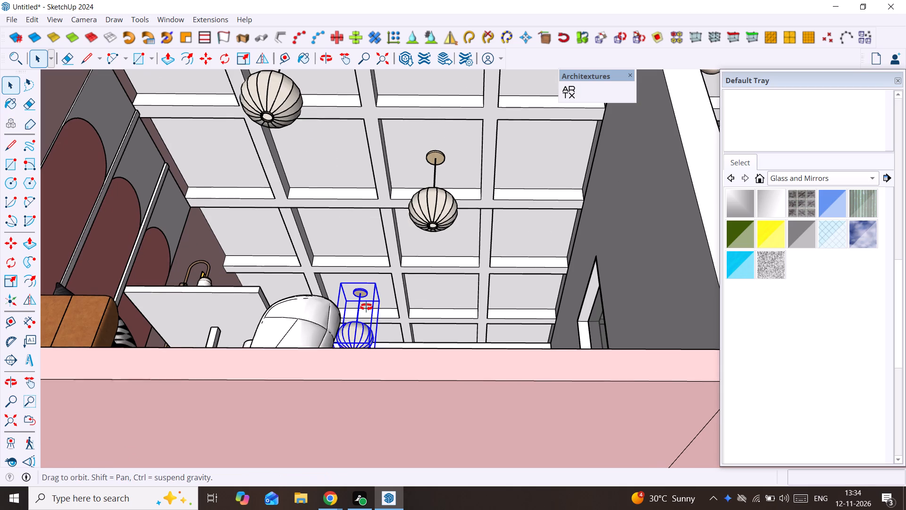
{"action": "middle_click_drag", "start_coordinate": [366, 307], "coordinate": [367, 307]}
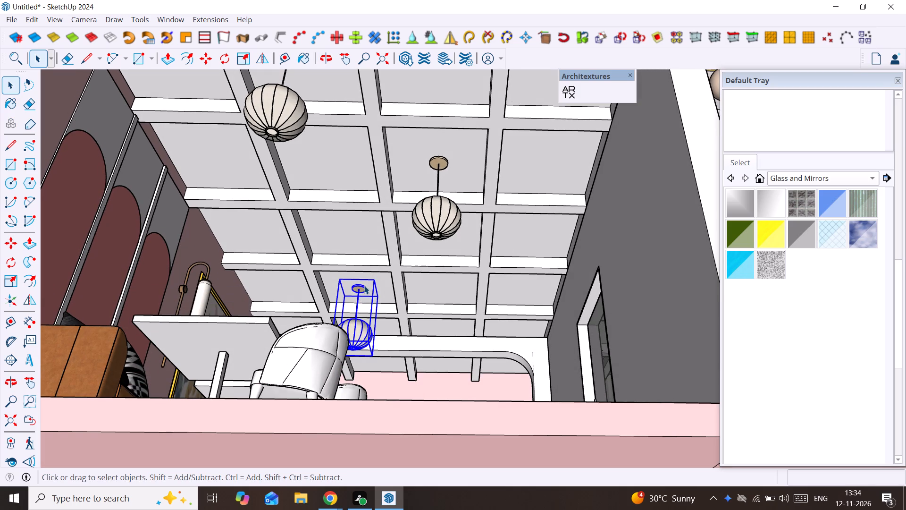
{"action": "key", "text": "m"}
{"action": "left_click", "coordinate": [364, 286]}
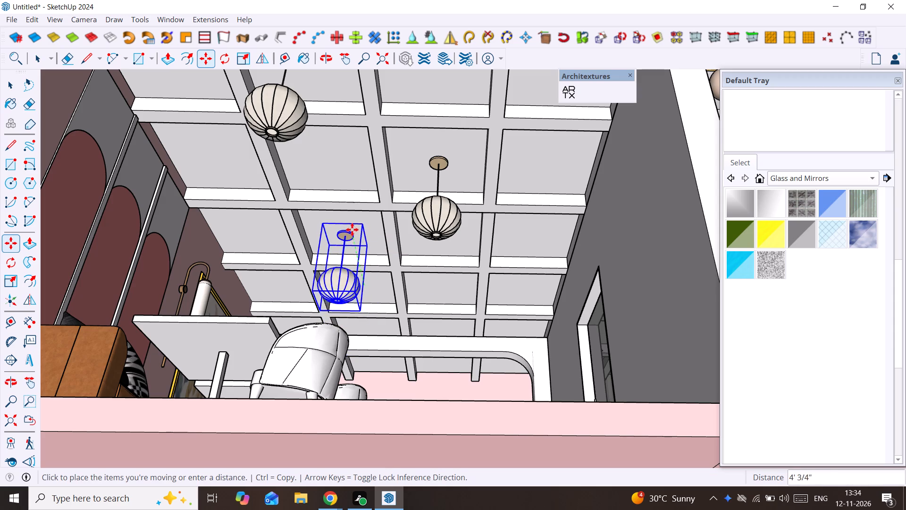
{"action": "left_click", "coordinate": [351, 228]}
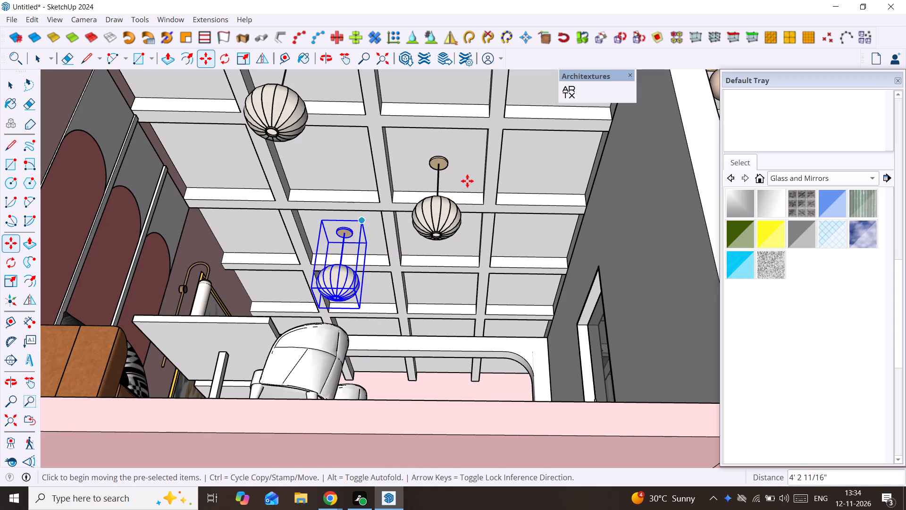
{"action": "key", "text": "space"}
Copy the pendant light nearer the door wall 8' 3/16" along the green axis to a ceiling coffer near the bar arch.
{"action": "left_click", "coordinate": [450, 164]}
{"action": "left_click", "coordinate": [442, 162]}
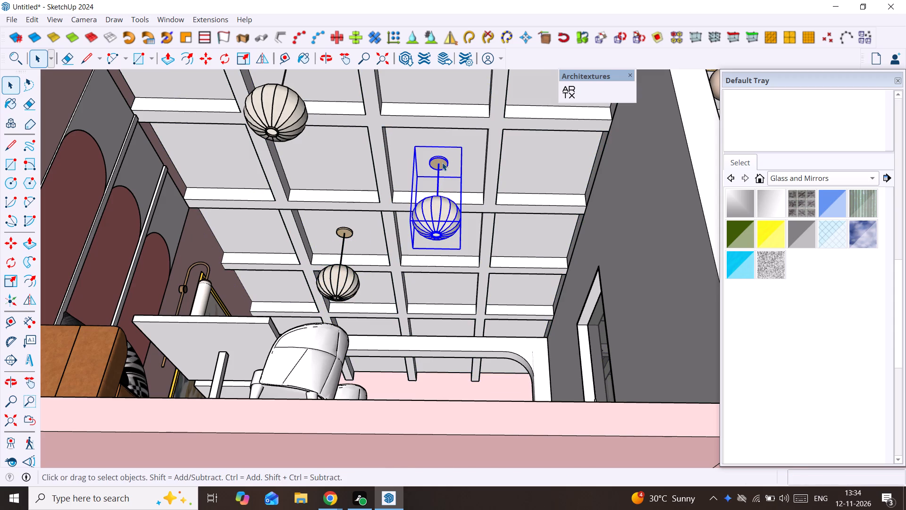
{"action": "key", "text": "m"}
{"action": "left_click", "coordinate": [442, 162]}
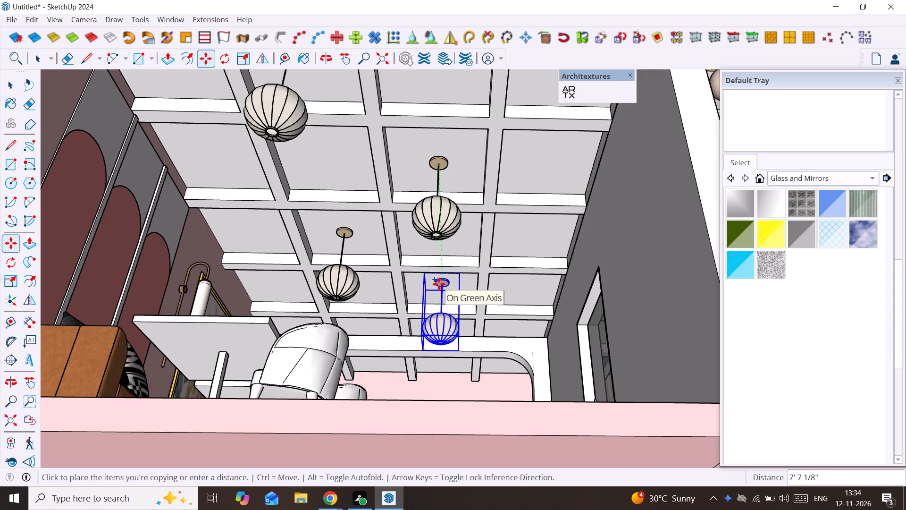
{"action": "scroll", "coordinate": [439, 284], "scroll_direction": "up", "scroll_amount": 3}
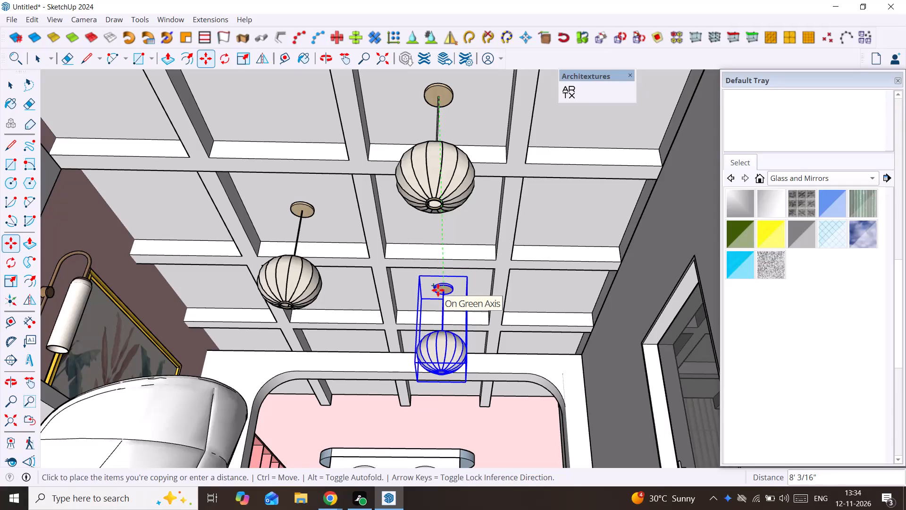
{"action": "left_click", "coordinate": [438, 290]}
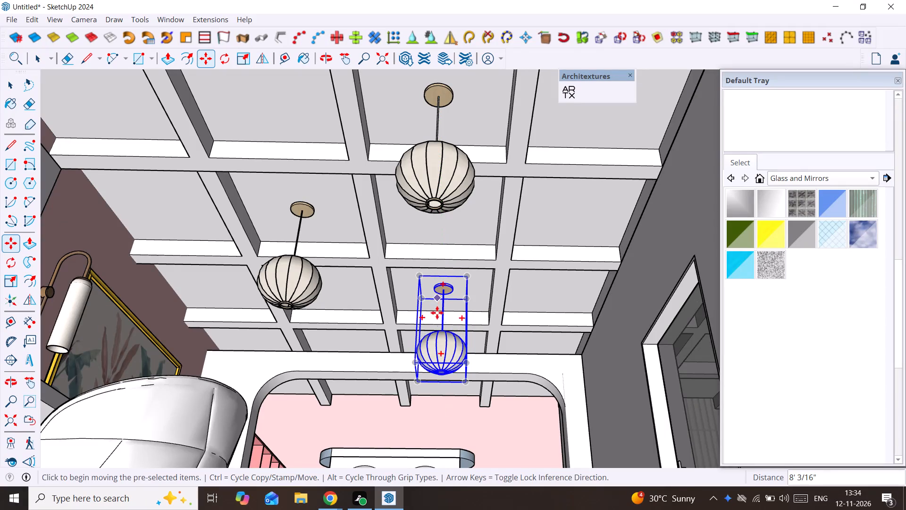
{"action": "scroll", "coordinate": [436, 384], "scroll_direction": "up", "scroll_amount": 1}
{"action": "middle_click_drag", "start_coordinate": [436, 384], "coordinate": [411, 374]}
{"action": "scroll", "coordinate": [436, 384], "scroll_direction": "up", "scroll_amount": 1}
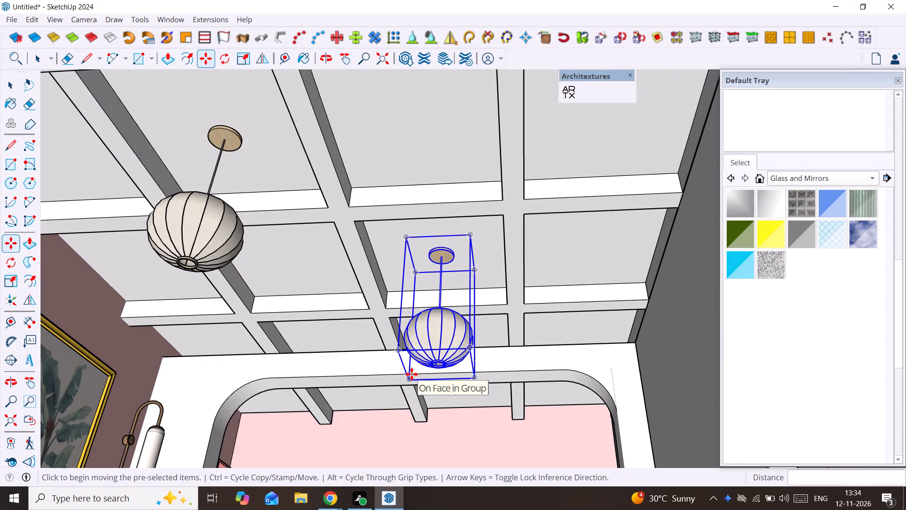
{"action": "key", "text": "space"}
{"action": "key", "text": "space"}
Examine the pendant light arrangement across the sofa-side coffered ceiling and the ceiling beams above the bar arch.
{"action": "scroll", "coordinate": [461, 258], "scroll_direction": "down", "scroll_amount": 6}
{"action": "middle_click_drag", "start_coordinate": [461, 257], "coordinate": [463, 264]}
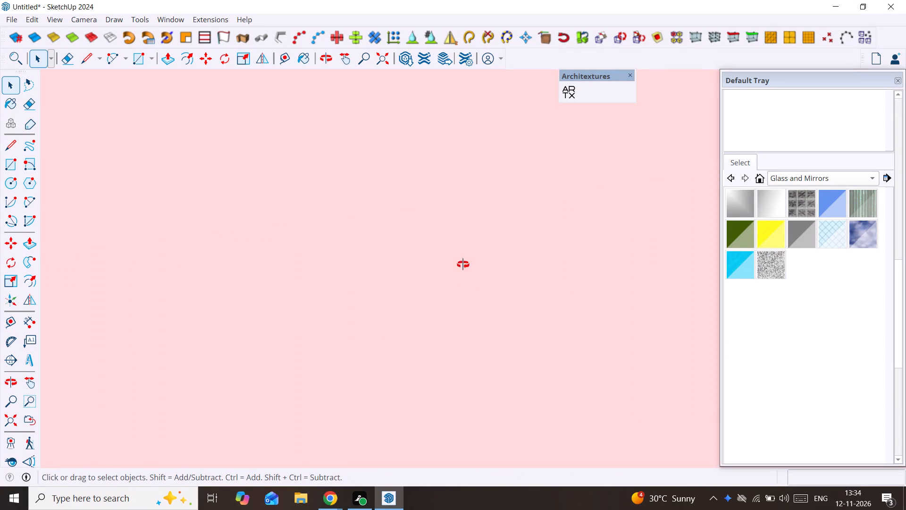
{"action": "middle_click_drag", "start_coordinate": [463, 264], "coordinate": [491, 392]}
{"action": "scroll", "coordinate": [495, 378], "scroll_direction": "down", "scroll_amount": 20}
{"action": "scroll", "coordinate": [495, 378], "scroll_direction": "down", "scroll_amount": 10}
{"action": "scroll", "coordinate": [509, 344], "scroll_direction": "up", "scroll_amount": 1}
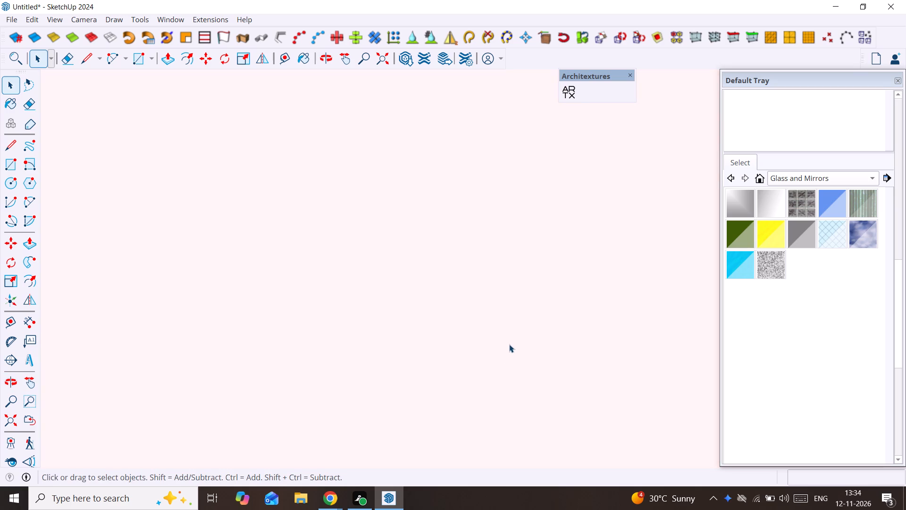
{"action": "scroll", "coordinate": [509, 344], "scroll_direction": "down", "scroll_amount": 20}
{"action": "scroll", "coordinate": [509, 344], "scroll_direction": "down", "scroll_amount": 6}
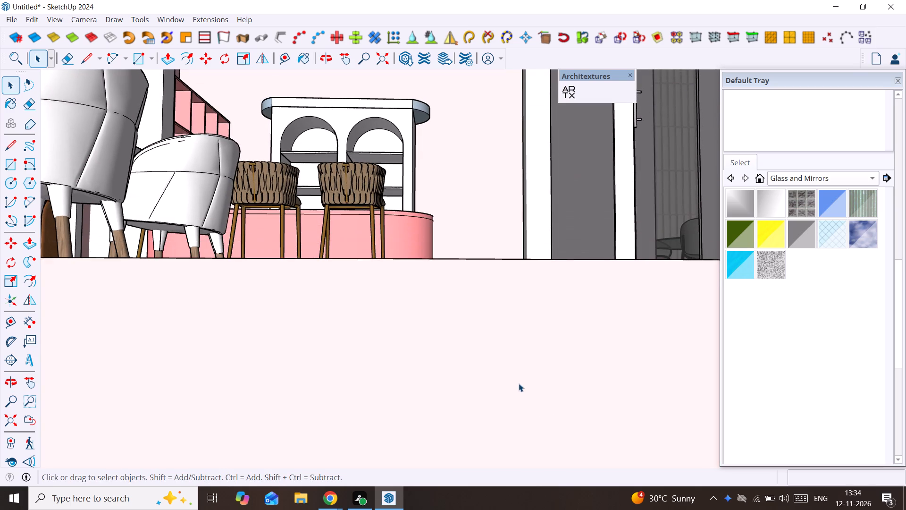
{"action": "scroll", "coordinate": [519, 384], "scroll_direction": "down", "scroll_amount": 20}
{"action": "scroll", "coordinate": [519, 384], "scroll_direction": "down", "scroll_amount": 13}
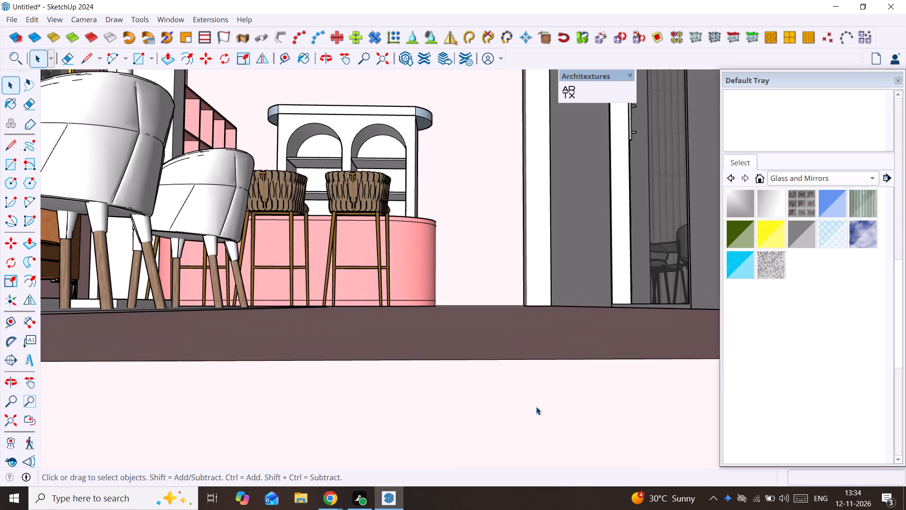
{"action": "scroll", "coordinate": [536, 407], "scroll_direction": "down", "scroll_amount": 20}
{"action": "scroll", "coordinate": [536, 407], "scroll_direction": "down", "scroll_amount": 12}
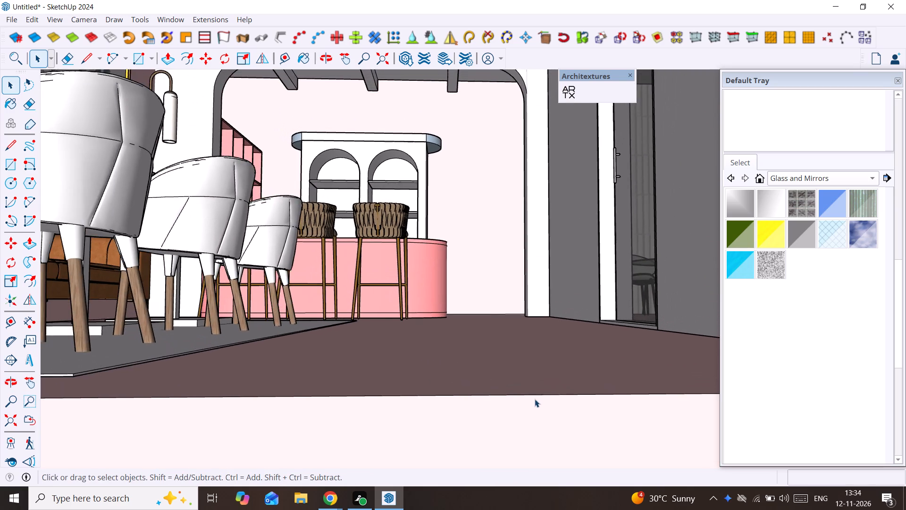
{"action": "scroll", "coordinate": [535, 399], "scroll_direction": "down", "scroll_amount": 20}
{"action": "scroll", "coordinate": [535, 399], "scroll_direction": "down", "scroll_amount": 17}
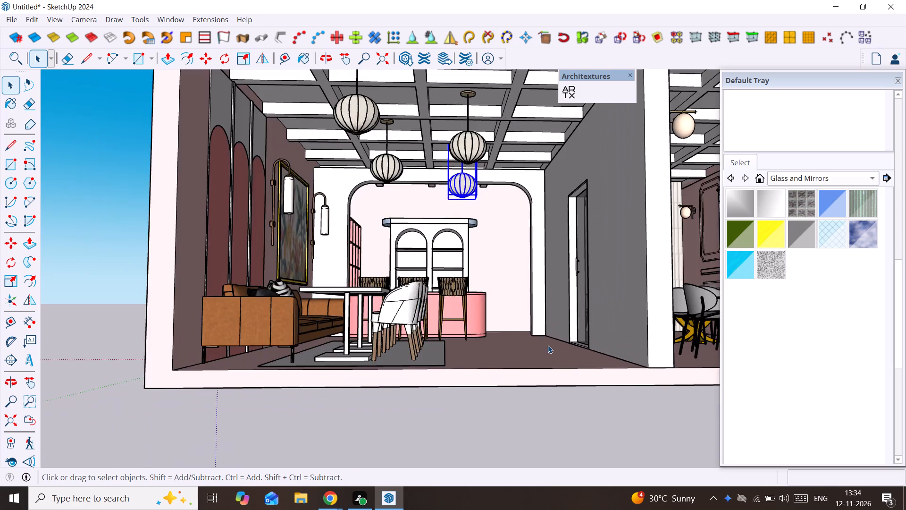
{"action": "scroll", "coordinate": [548, 345], "scroll_direction": "down", "scroll_amount": 8}
{"action": "middle_click_drag", "start_coordinate": [545, 332], "coordinate": [438, 301]}
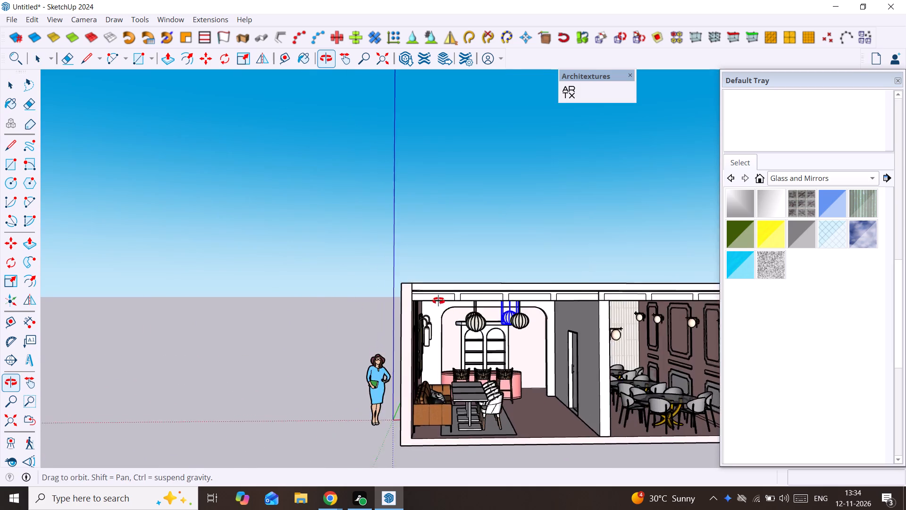
{"action": "middle_click_drag", "start_coordinate": [438, 301], "coordinate": [429, 292]}
{"action": "left_click", "coordinate": [264, 204]}
{"action": "scroll", "coordinate": [470, 260], "scroll_direction": "up", "scroll_amount": 2}
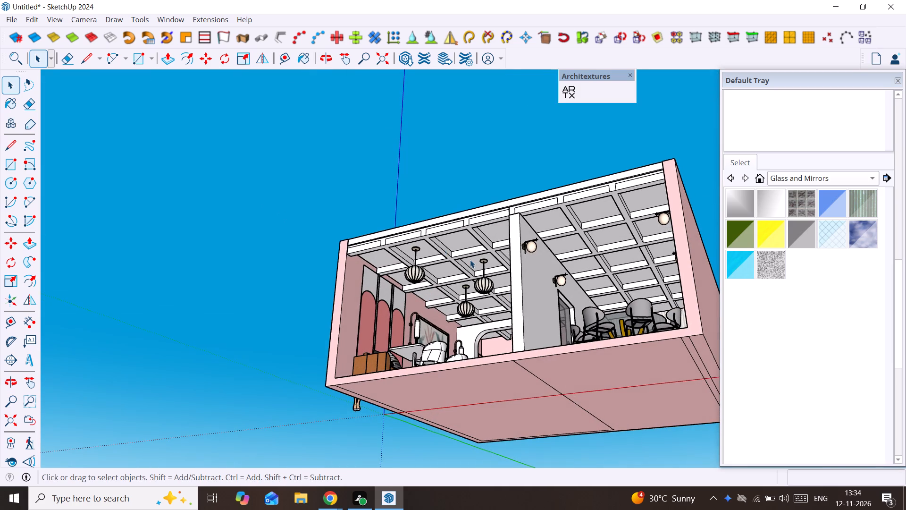
{"action": "scroll", "coordinate": [470, 260], "scroll_direction": "up", "scroll_amount": 3}
{"action": "middle_click_drag", "start_coordinate": [472, 264], "coordinate": [567, 332]}
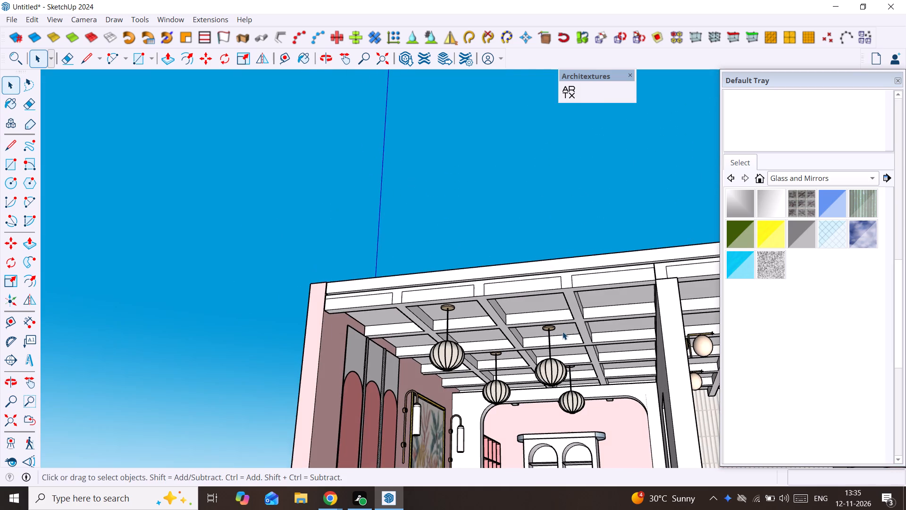
{"action": "middle_click_drag", "start_coordinate": [562, 331], "coordinate": [564, 255]}
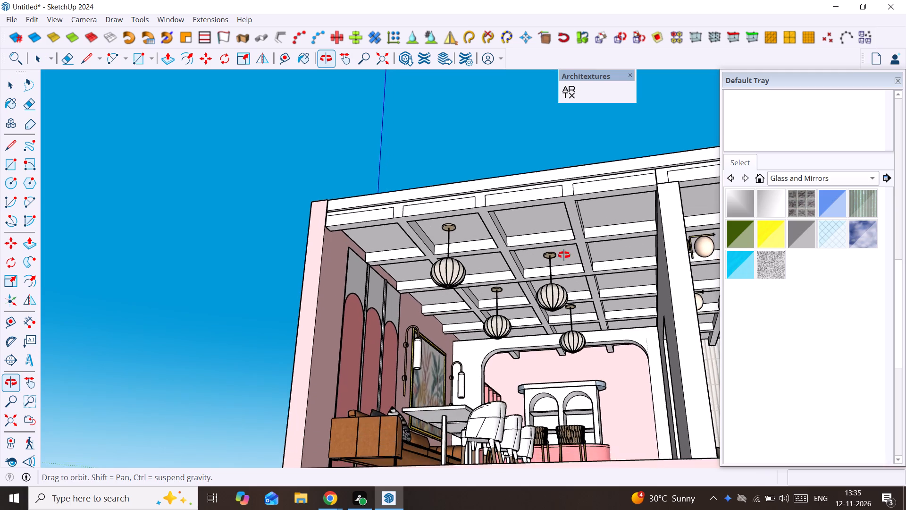
{"action": "middle_click_drag", "start_coordinate": [564, 255], "coordinate": [536, 247]}
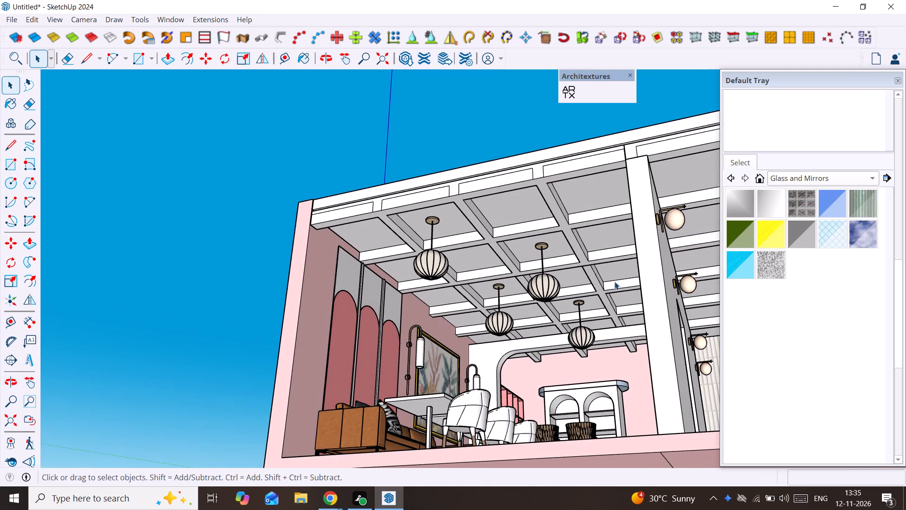
{"action": "scroll", "coordinate": [587, 356], "scroll_direction": "up", "scroll_amount": 7}
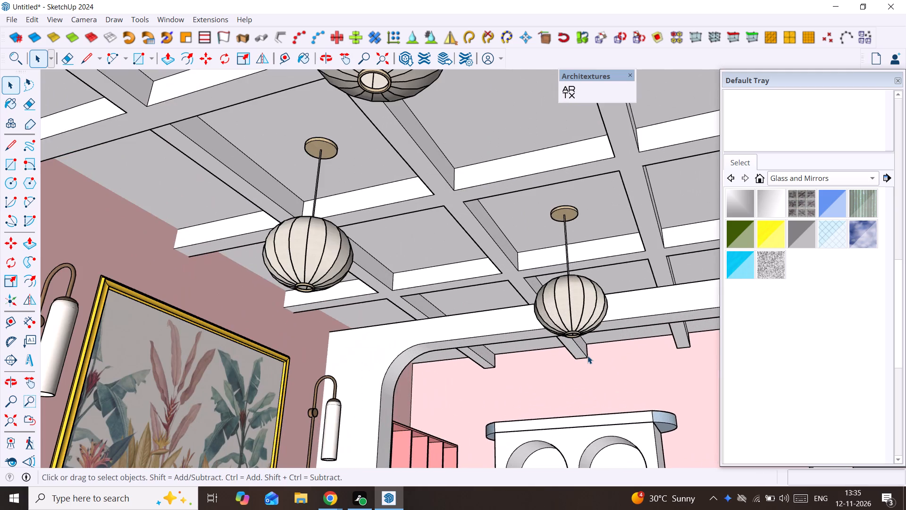
{"action": "scroll", "coordinate": [587, 356], "scroll_direction": "down", "scroll_amount": 3}
{"action": "scroll", "coordinate": [591, 346], "scroll_direction": "up", "scroll_amount": 1}
{"action": "middle_click_drag", "start_coordinate": [591, 346], "coordinate": [591, 339]}
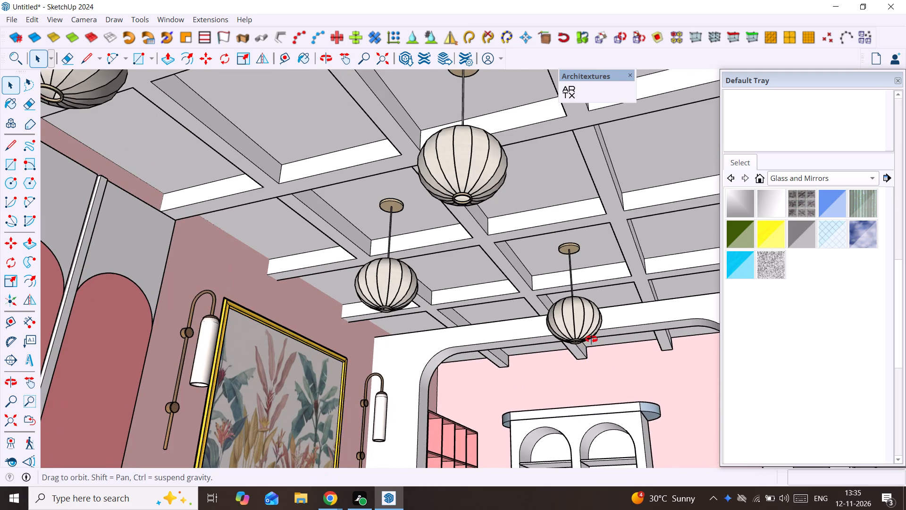
{"action": "middle_click_drag", "start_coordinate": [591, 339], "coordinate": [596, 356]}
{"action": "scroll", "coordinate": [594, 353], "scroll_direction": "up", "scroll_amount": 5}
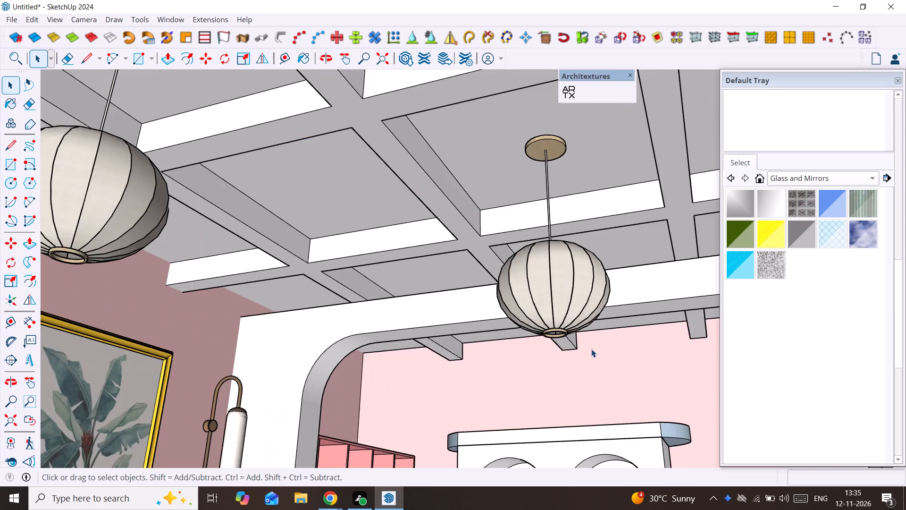
{"action": "scroll", "coordinate": [591, 349], "scroll_direction": "up", "scroll_amount": 2}
{"action": "middle_click_drag", "start_coordinate": [590, 347], "coordinate": [526, 332]}
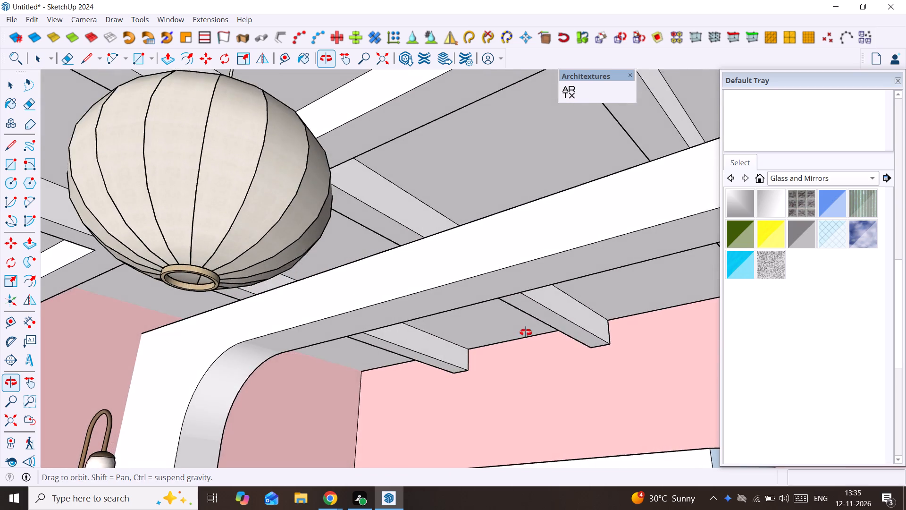
{"action": "middle_click_drag", "start_coordinate": [526, 332], "coordinate": [559, 290]}
{"action": "scroll", "coordinate": [560, 292], "scroll_direction": "down", "scroll_amount": 16}
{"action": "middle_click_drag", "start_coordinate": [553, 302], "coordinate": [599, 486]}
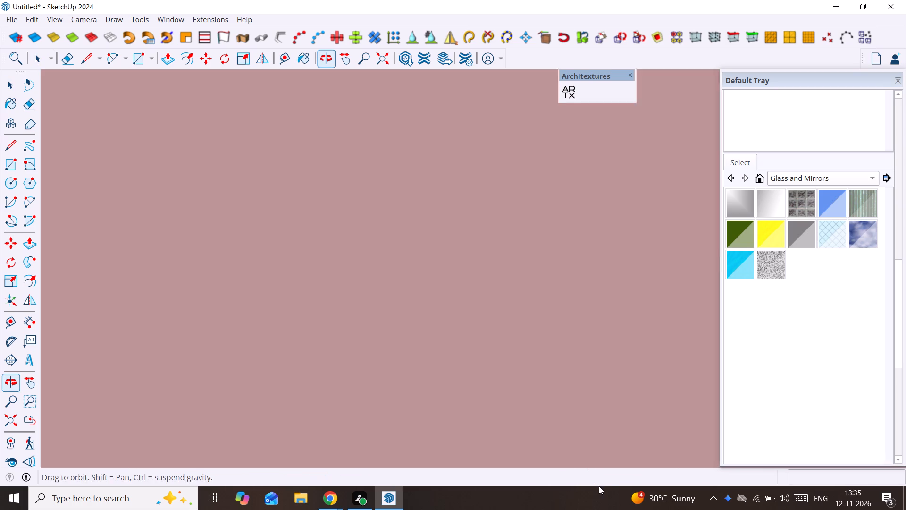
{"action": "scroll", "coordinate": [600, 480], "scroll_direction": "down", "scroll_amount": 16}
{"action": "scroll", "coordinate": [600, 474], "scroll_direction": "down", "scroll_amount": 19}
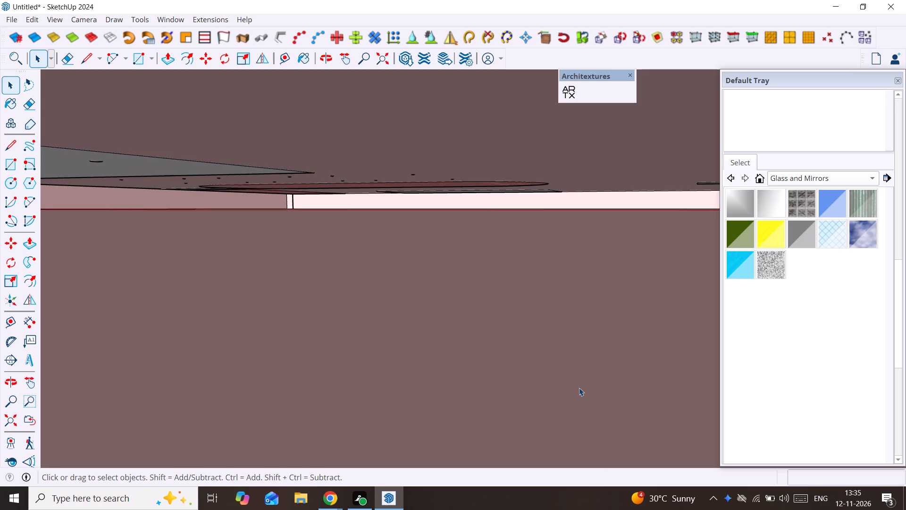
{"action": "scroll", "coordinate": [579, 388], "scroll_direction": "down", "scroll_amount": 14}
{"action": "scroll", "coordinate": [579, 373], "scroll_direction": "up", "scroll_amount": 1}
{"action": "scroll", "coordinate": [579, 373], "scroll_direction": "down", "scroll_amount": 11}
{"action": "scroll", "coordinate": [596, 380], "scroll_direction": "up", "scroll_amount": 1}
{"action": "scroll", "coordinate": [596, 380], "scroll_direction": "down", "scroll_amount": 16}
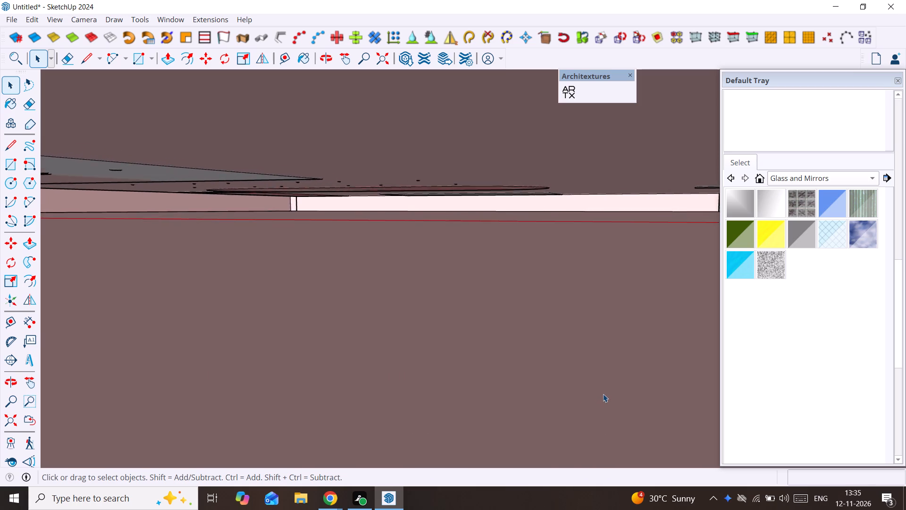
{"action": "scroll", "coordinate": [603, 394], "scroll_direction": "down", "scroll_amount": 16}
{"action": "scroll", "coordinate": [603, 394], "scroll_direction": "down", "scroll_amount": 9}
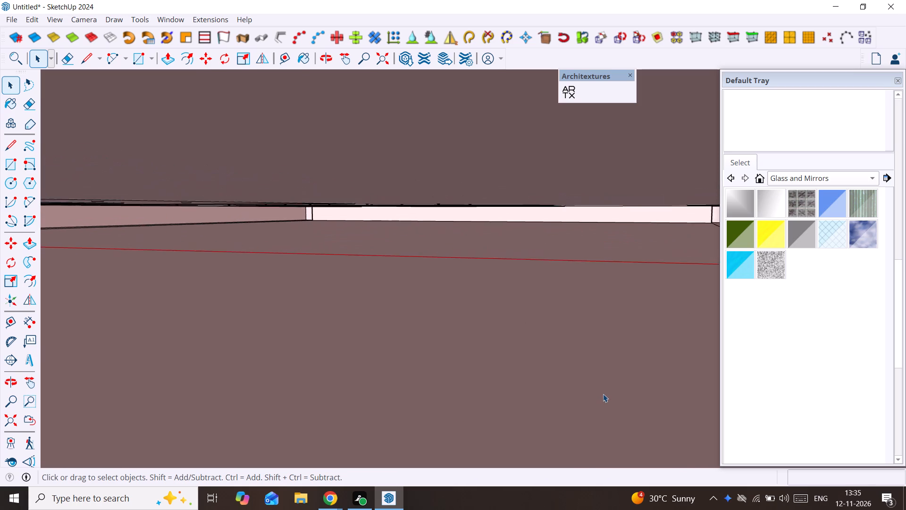
Delete three of the four globe wall lights on the door wall in the round-table dining area, keeping the one nearest the fluted wall.
{"action": "scroll", "coordinate": [603, 394], "scroll_direction": "down", "scroll_amount": 20}
{"action": "scroll", "coordinate": [603, 394], "scroll_direction": "down", "scroll_amount": 20}
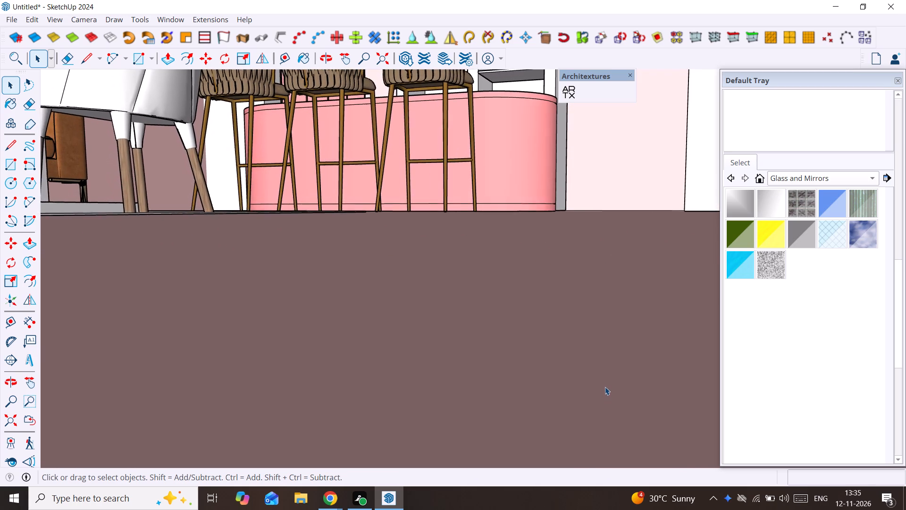
{"action": "scroll", "coordinate": [605, 387], "scroll_direction": "down", "scroll_amount": 20}
{"action": "scroll", "coordinate": [605, 387], "scroll_direction": "down", "scroll_amount": 19}
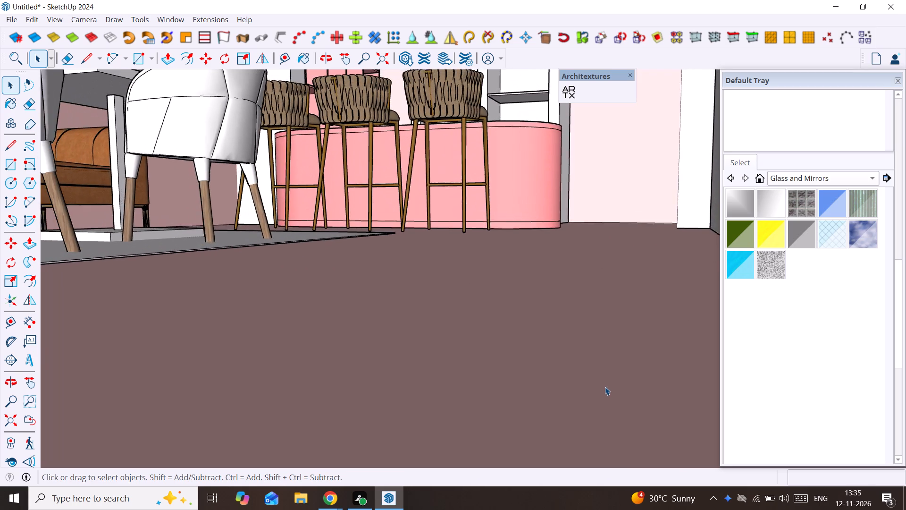
{"action": "scroll", "coordinate": [605, 387], "scroll_direction": "down", "scroll_amount": 8}
{"action": "scroll", "coordinate": [443, 361], "scroll_direction": "down", "scroll_amount": 5}
{"action": "middle_click_drag", "start_coordinate": [382, 374], "coordinate": [621, 407]}
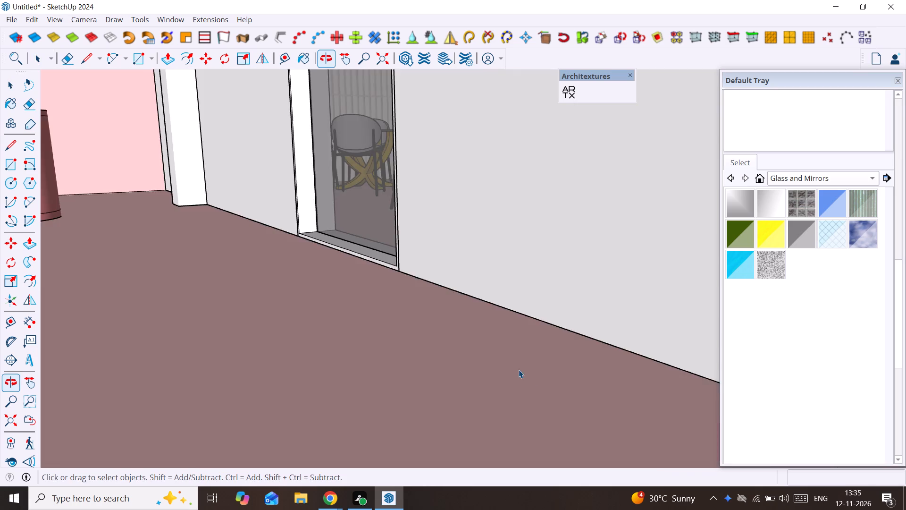
{"action": "scroll", "coordinate": [518, 370], "scroll_direction": "down", "scroll_amount": 20}
{"action": "scroll", "coordinate": [518, 370], "scroll_direction": "down", "scroll_amount": 20}
{"action": "scroll", "coordinate": [518, 370], "scroll_direction": "down", "scroll_amount": 1}
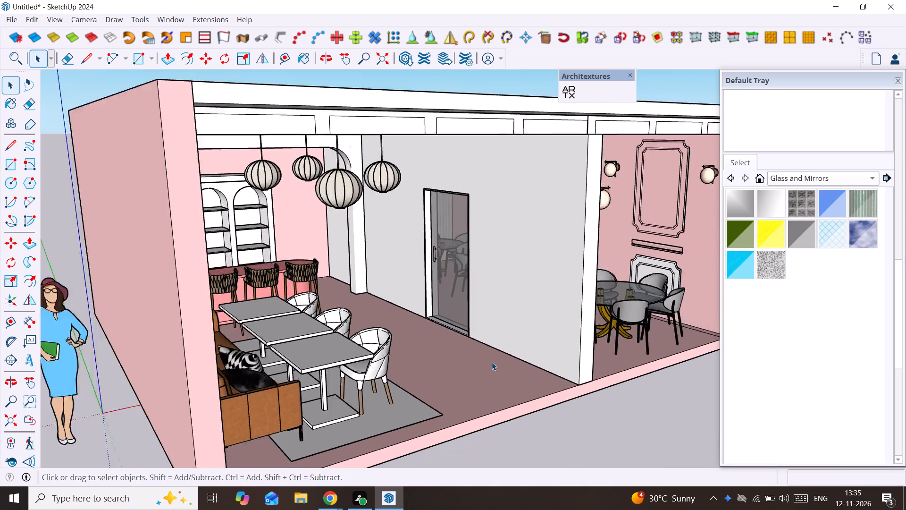
{"action": "scroll", "coordinate": [492, 362], "scroll_direction": "down", "scroll_amount": 3}
{"action": "middle_click_drag", "start_coordinate": [547, 351], "coordinate": [388, 333]}
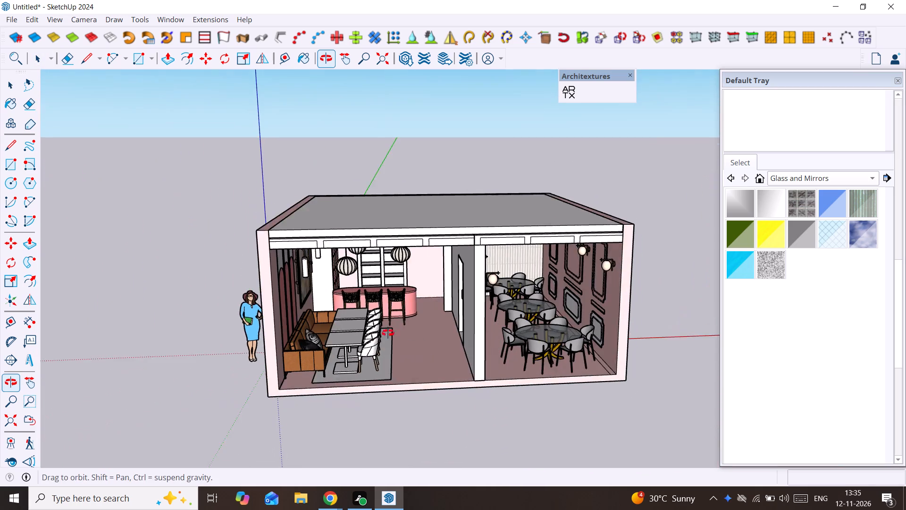
{"action": "middle_click_drag", "start_coordinate": [388, 333], "coordinate": [357, 323]}
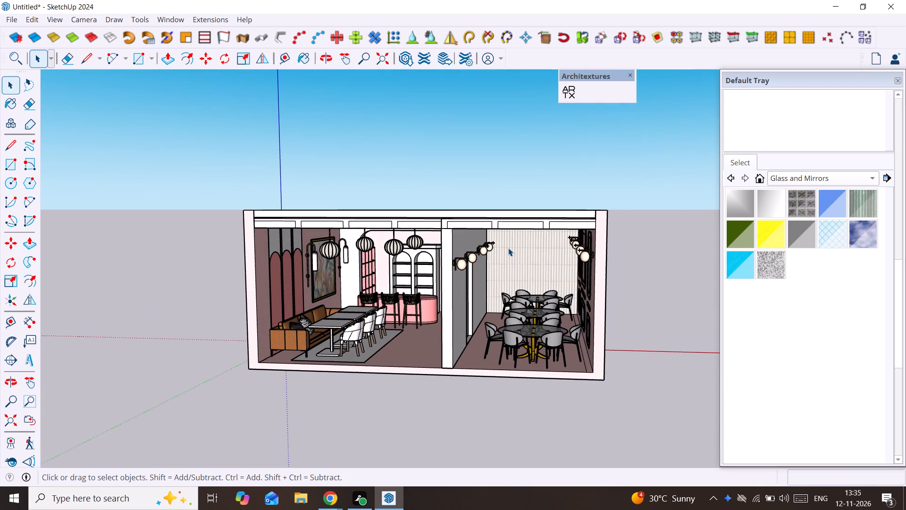
{"action": "scroll", "coordinate": [471, 250], "scroll_direction": "up", "scroll_amount": 8}
{"action": "left_click", "coordinate": [470, 260]}
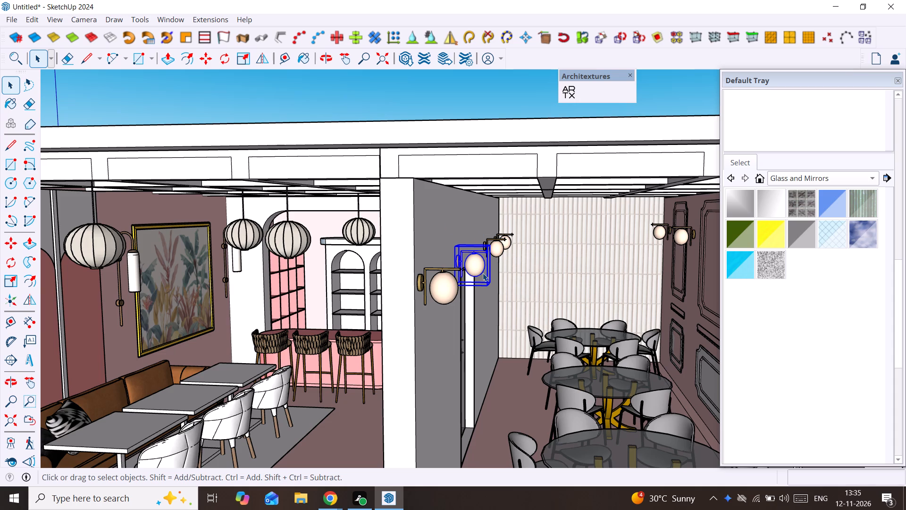
{"action": "left_click", "coordinate": [495, 255], "text": "ctrl"}
{"action": "left_click", "coordinate": [506, 241], "text": "ctrl"}
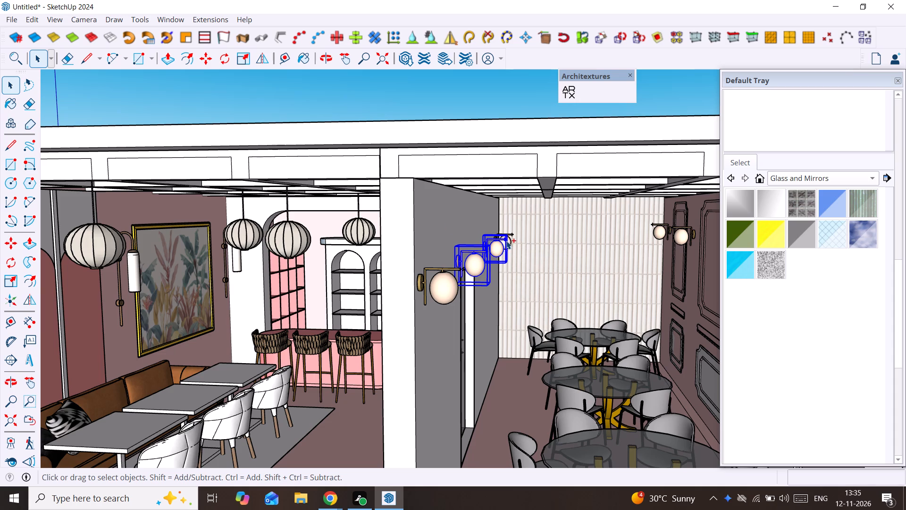
{"action": "left_click", "coordinate": [436, 290], "text": "ctrl"}
{"action": "middle_click_drag", "start_coordinate": [488, 277], "coordinate": [428, 282]}
{"action": "key", "text": "Delete"}
Move the remaining globe wall light about 20' 10" out to the front end of the partition wall.
{"action": "left_click", "coordinate": [529, 238]}
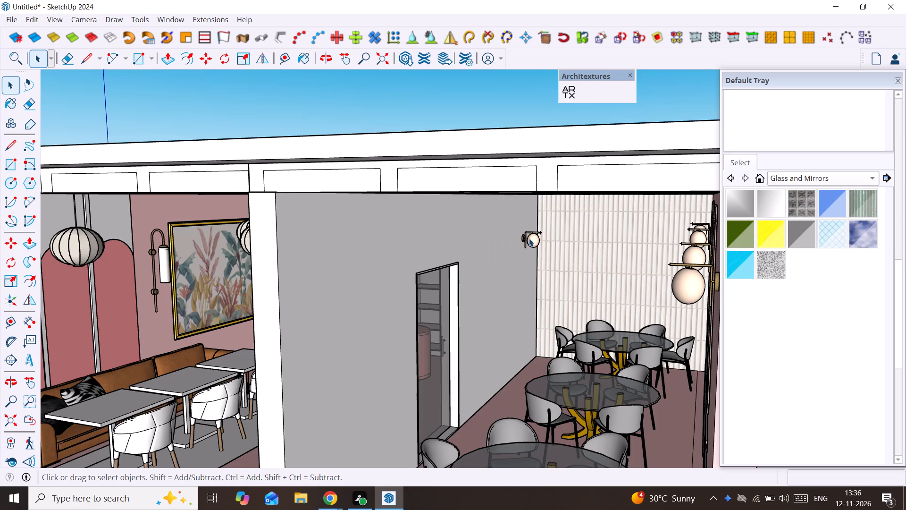
{"action": "key", "text": "m"}
{"action": "left_click", "coordinate": [529, 238]}
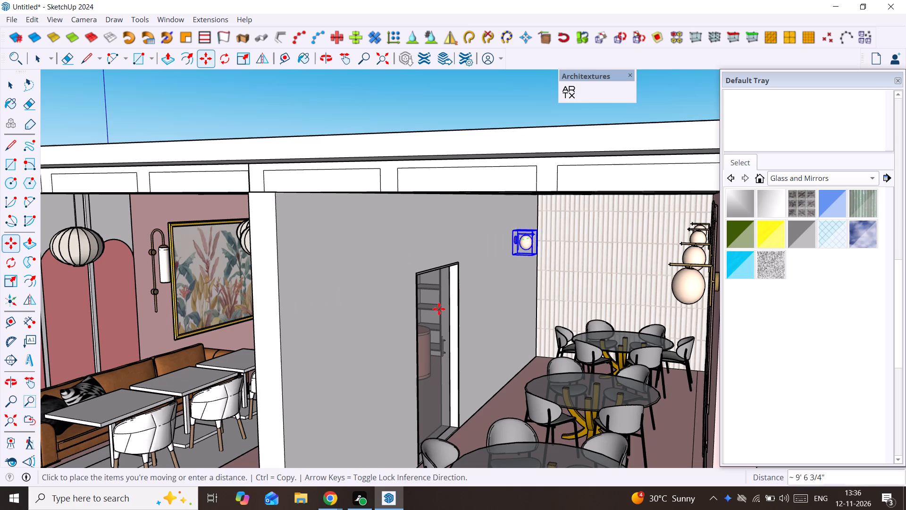
{"action": "scroll", "coordinate": [428, 317], "scroll_direction": "down", "scroll_amount": 4}
{"action": "middle_click_drag", "start_coordinate": [443, 308], "coordinate": [597, 289]}
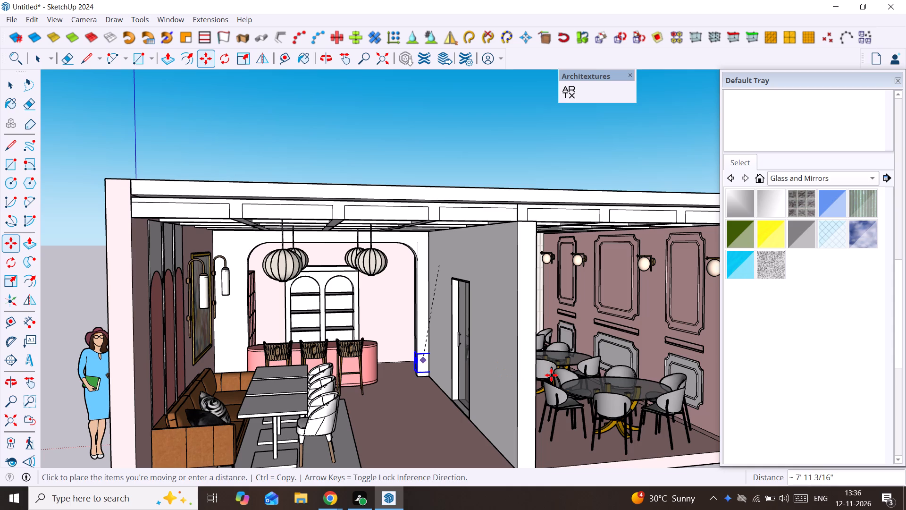
{"action": "left_click", "coordinate": [520, 277]}
Rotate the globe wall light 90 degrees about the vertical axis, pivoting on its upper bounding-box corner.
{"action": "scroll", "coordinate": [521, 281], "scroll_direction": "up", "scroll_amount": 3}
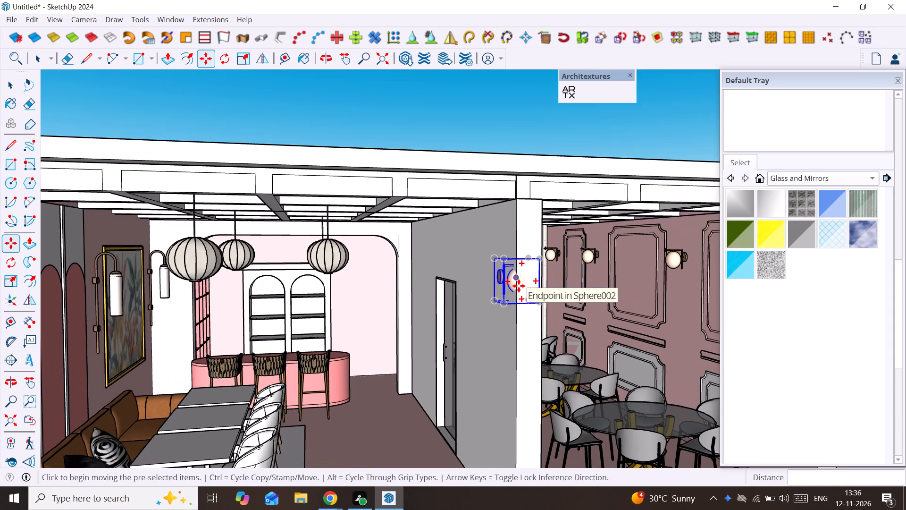
{"action": "scroll", "coordinate": [519, 286], "scroll_direction": "up", "scroll_amount": 3}
{"action": "key", "text": "q"}
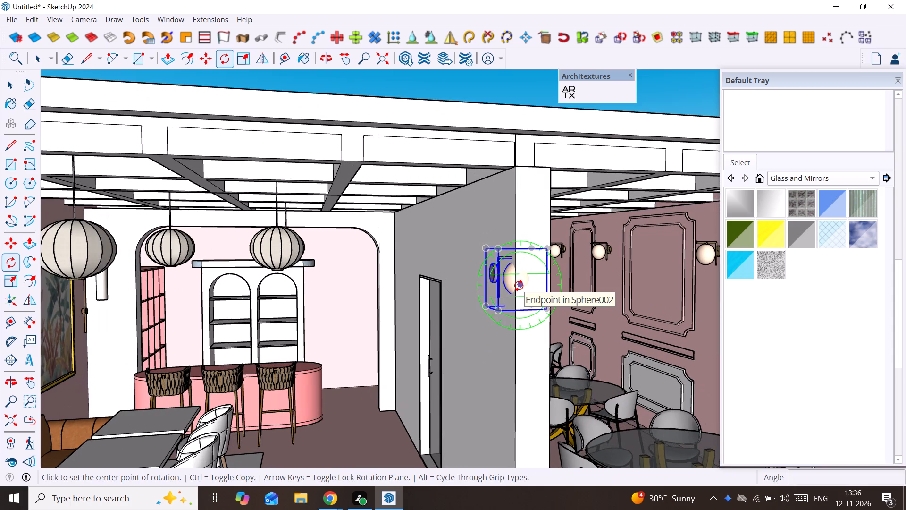
{"action": "key", "text": "Up"}
{"action": "scroll", "coordinate": [499, 269], "scroll_direction": "up", "scroll_amount": 3}
{"action": "middle_click_drag", "start_coordinate": [493, 258], "coordinate": [487, 306]}
{"action": "left_click", "coordinate": [486, 340]}
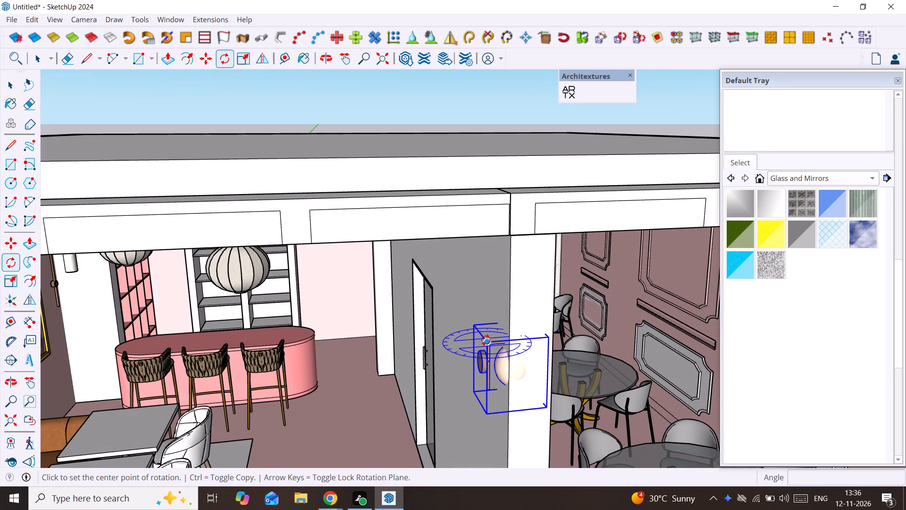
{"action": "left_click", "coordinate": [546, 337]}
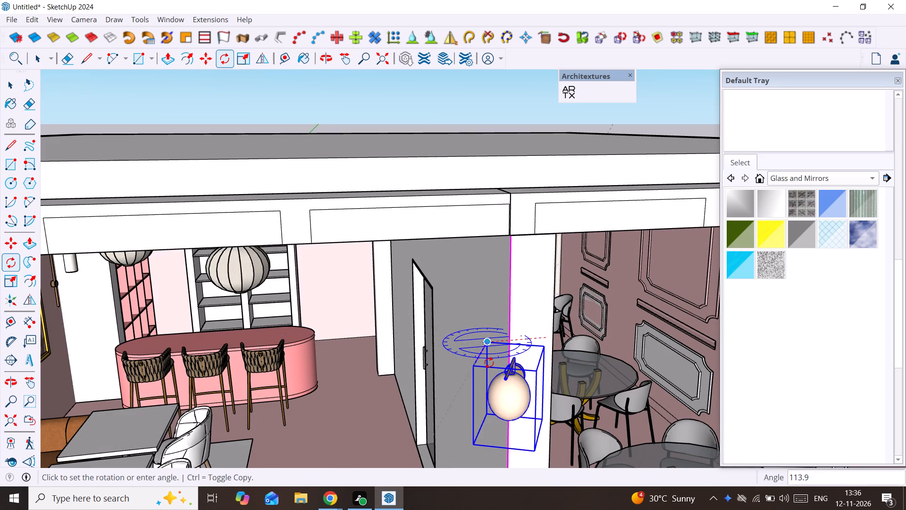
{"action": "left_click", "coordinate": [499, 364]}
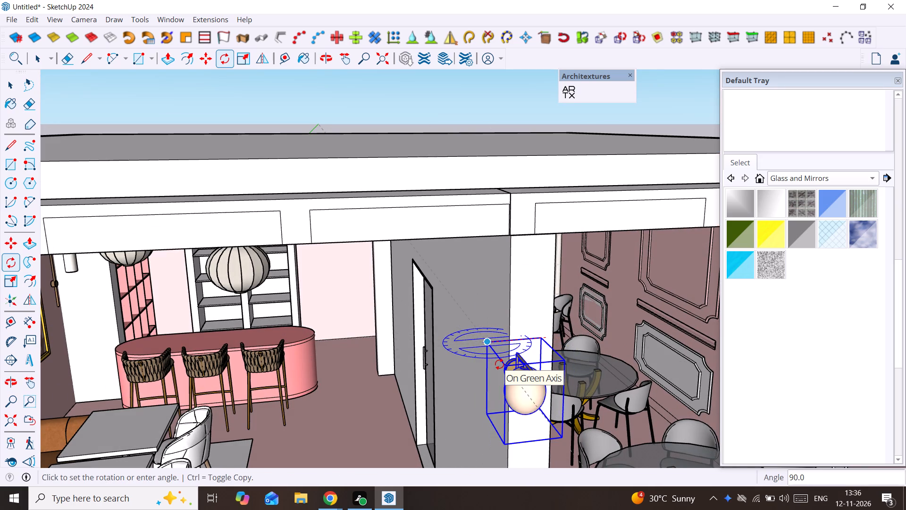
{"action": "key", "text": "space"}
Copy the rotated globe wall light about 24' 7 5/8" onto the bar's back wall, between the arched shelving unit and the arch.
{"action": "key", "text": "m"}
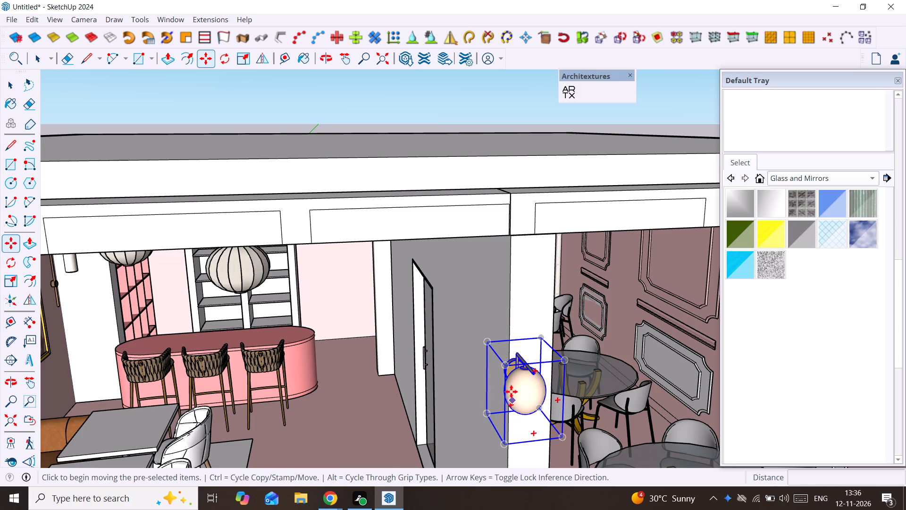
{"action": "left_click", "coordinate": [489, 340]}
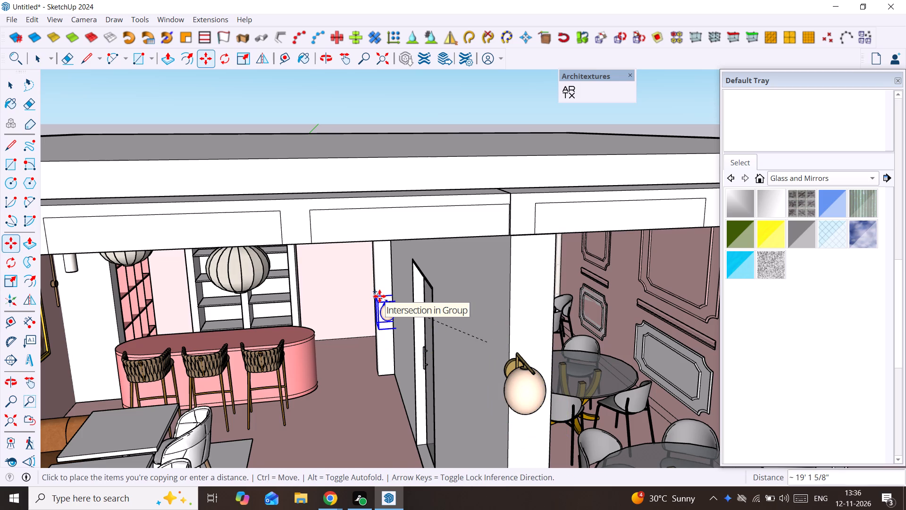
{"action": "scroll", "coordinate": [381, 296], "scroll_direction": "up", "scroll_amount": 1, "text": "shift"}
{"action": "middle_click_drag", "start_coordinate": [385, 298], "coordinate": [485, 350], "text": "shift"}
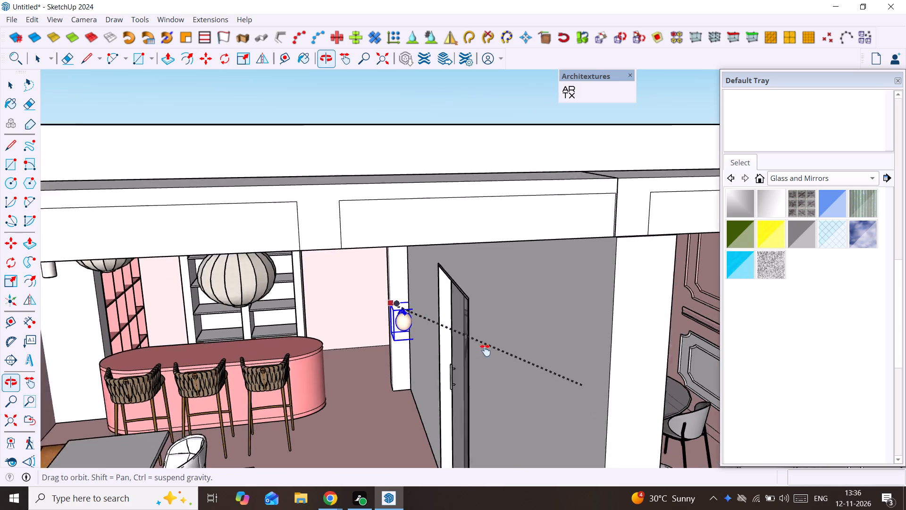
{"action": "middle_click_drag", "start_coordinate": [485, 350], "coordinate": [487, 265], "text": "shift"}
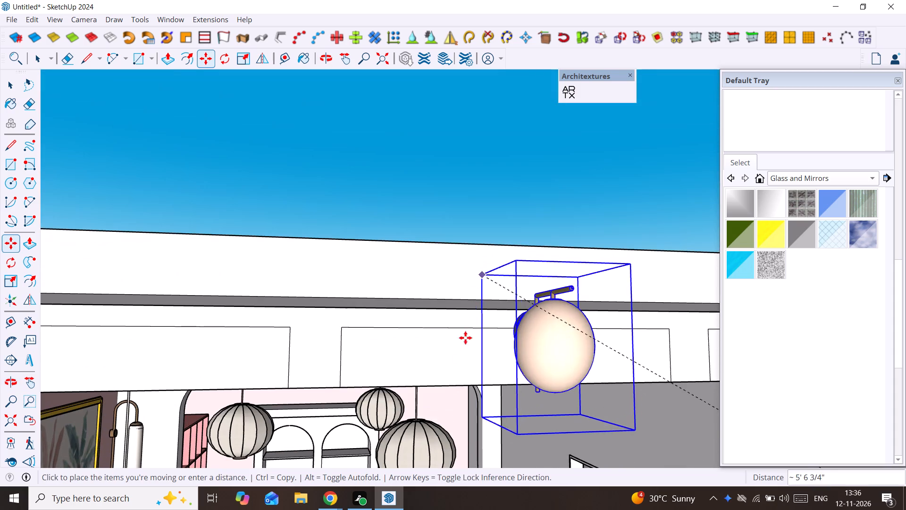
{"action": "scroll", "coordinate": [481, 314], "scroll_direction": "down", "scroll_amount": 2}
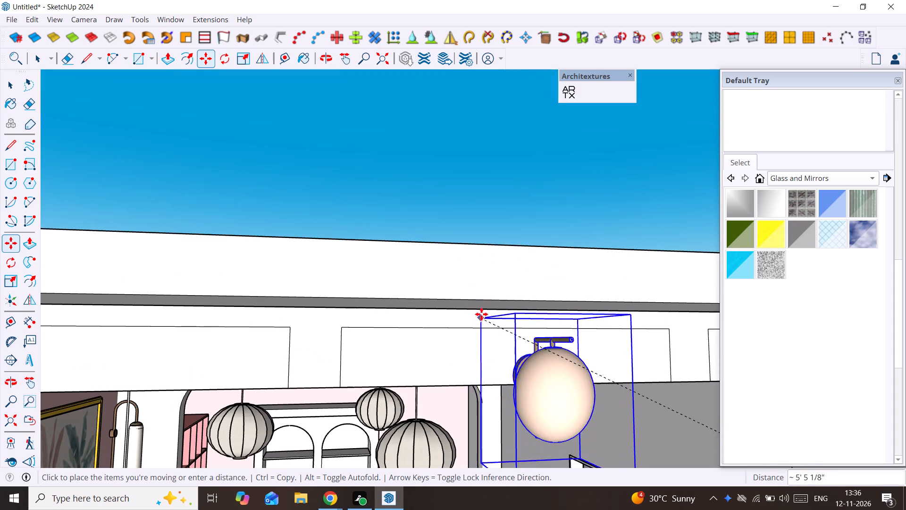
{"action": "scroll", "coordinate": [481, 314], "scroll_direction": "down", "scroll_amount": 2}
{"action": "middle_click_drag", "start_coordinate": [481, 314], "coordinate": [475, 143]}
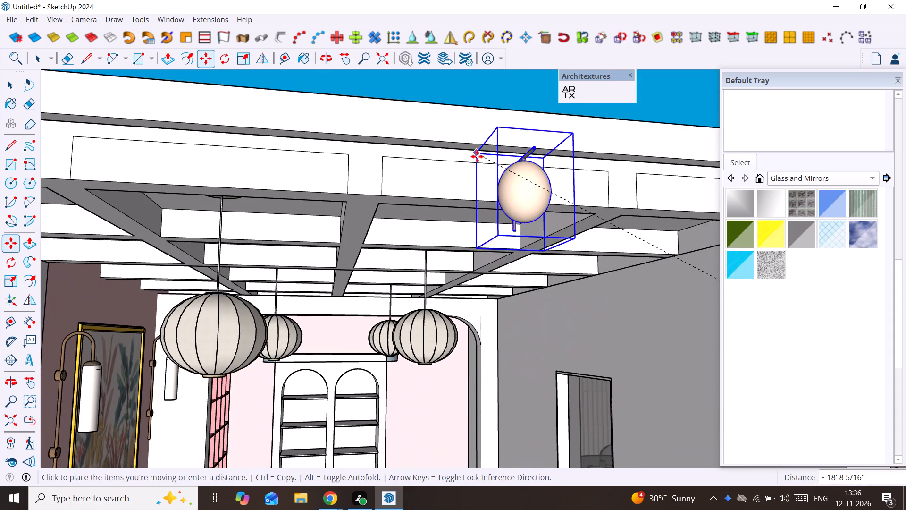
{"action": "scroll", "coordinate": [419, 402], "scroll_direction": "up", "scroll_amount": 3}
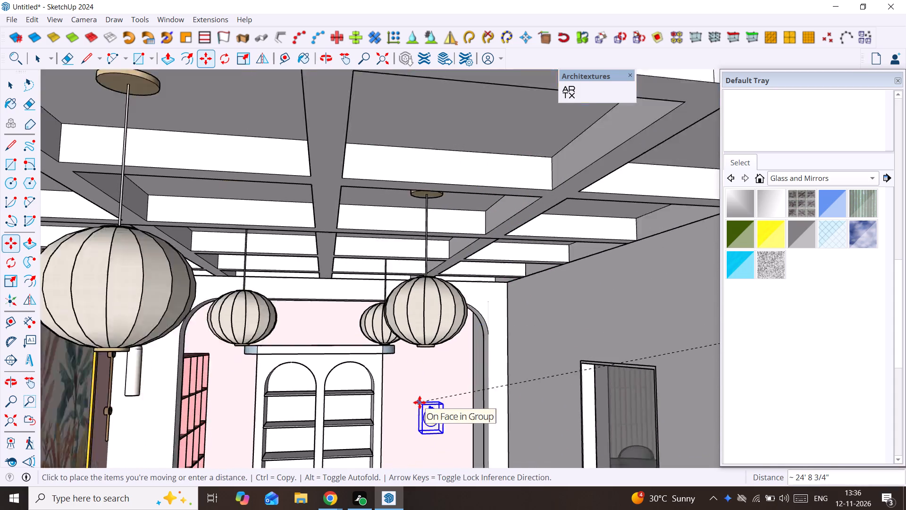
{"action": "scroll", "coordinate": [419, 401], "scroll_direction": "up", "scroll_amount": 6}
{"action": "middle_click_drag", "start_coordinate": [419, 398], "coordinate": [459, 303], "text": "shift"}
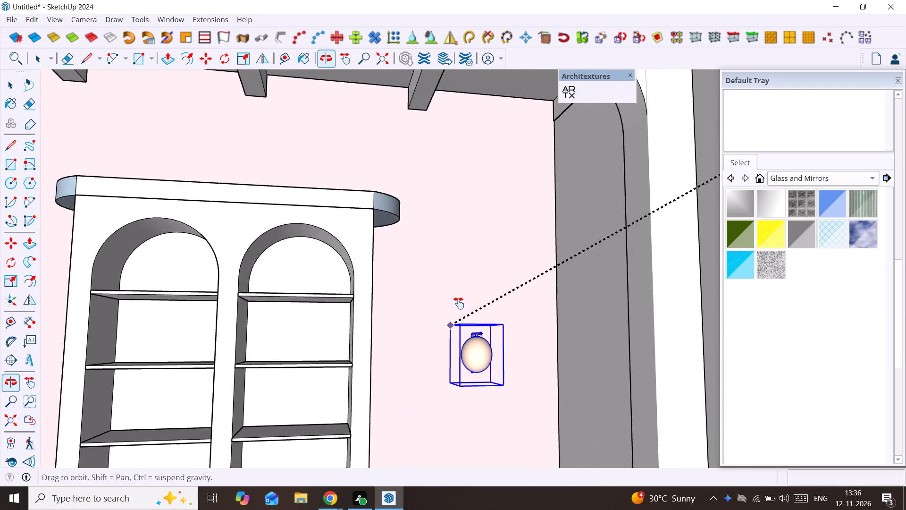
{"action": "middle_click_drag", "start_coordinate": [459, 303], "coordinate": [425, 313], "text": "shift"}
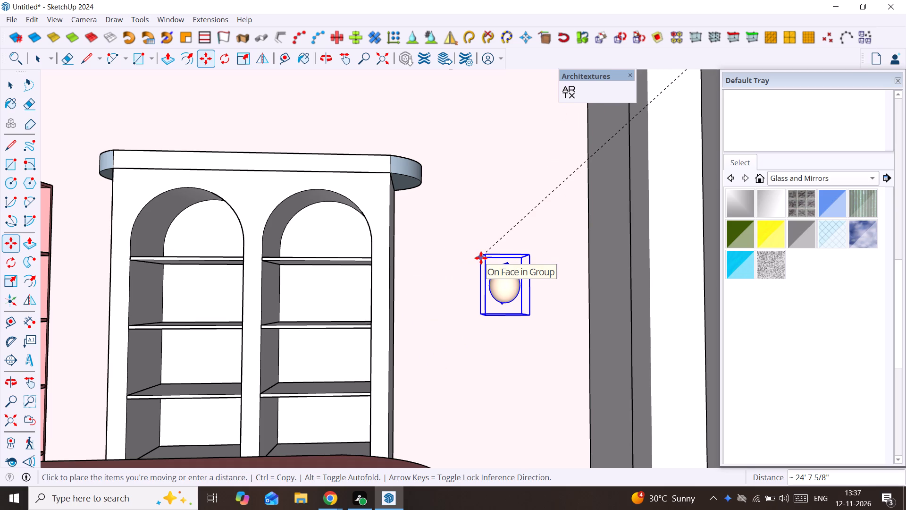
{"action": "scroll", "coordinate": [481, 258], "scroll_direction": "up", "scroll_amount": 1}
{"action": "left_click", "coordinate": [481, 258]}
Examine how the copied globe light sits against the wall beside the arched shelving unit.
{"action": "scroll", "coordinate": [483, 261], "scroll_direction": "up", "scroll_amount": 5}
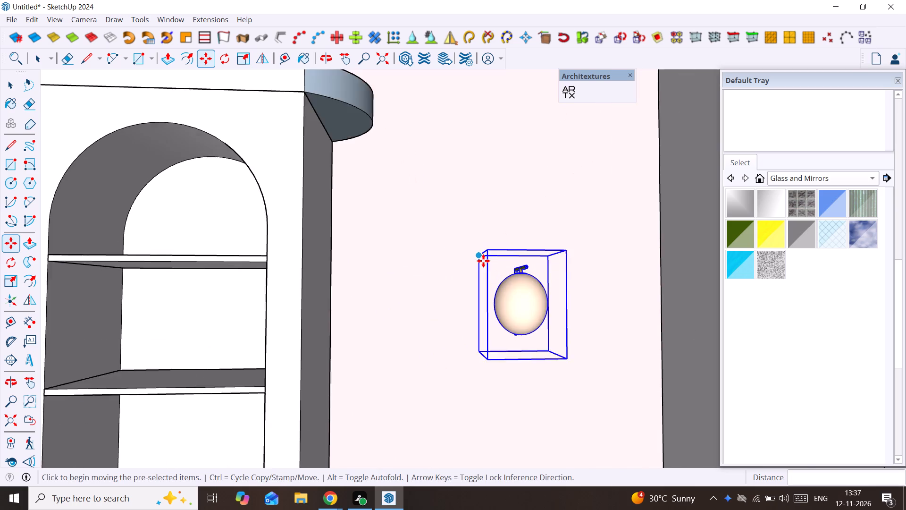
{"action": "scroll", "coordinate": [483, 261], "scroll_direction": "up", "scroll_amount": 3}
{"action": "middle_click_drag", "start_coordinate": [492, 291], "coordinate": [473, 450]}
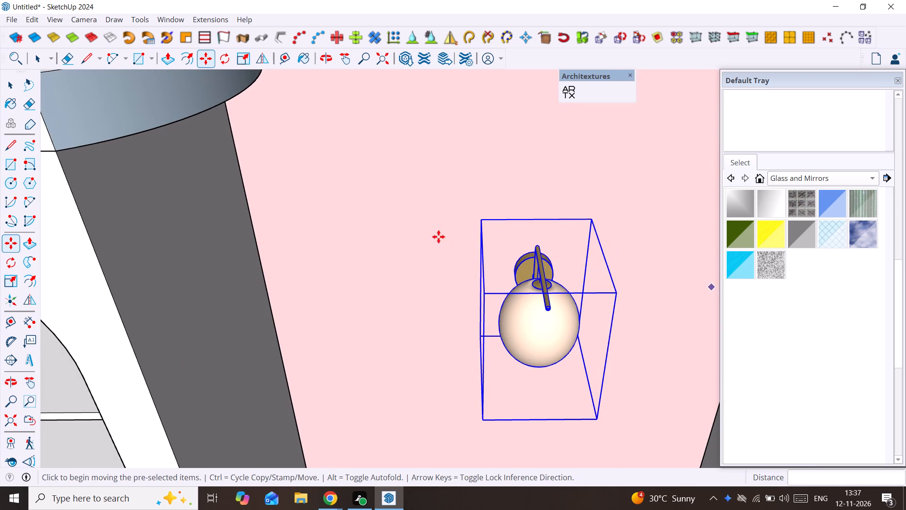
{"action": "scroll", "coordinate": [485, 225], "scroll_direction": "down", "scroll_amount": 9}
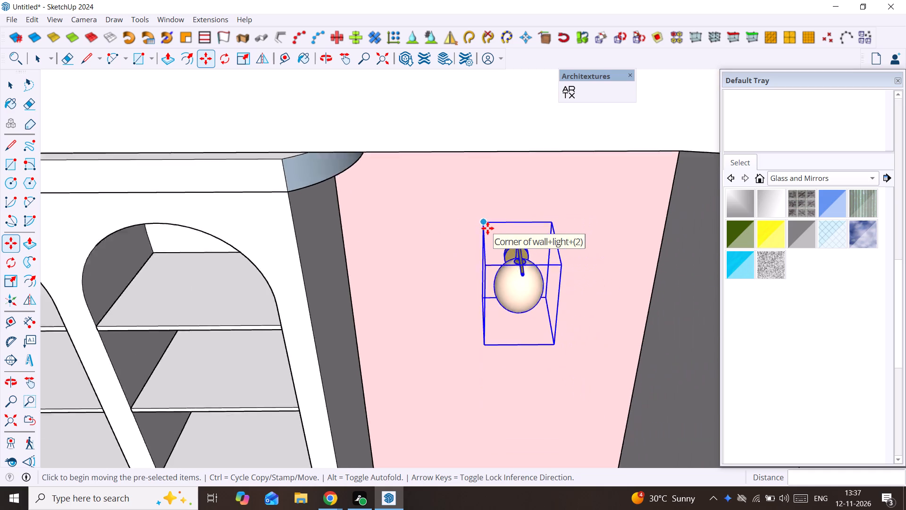
{"action": "middle_click_drag", "start_coordinate": [487, 228], "coordinate": [505, 72]}
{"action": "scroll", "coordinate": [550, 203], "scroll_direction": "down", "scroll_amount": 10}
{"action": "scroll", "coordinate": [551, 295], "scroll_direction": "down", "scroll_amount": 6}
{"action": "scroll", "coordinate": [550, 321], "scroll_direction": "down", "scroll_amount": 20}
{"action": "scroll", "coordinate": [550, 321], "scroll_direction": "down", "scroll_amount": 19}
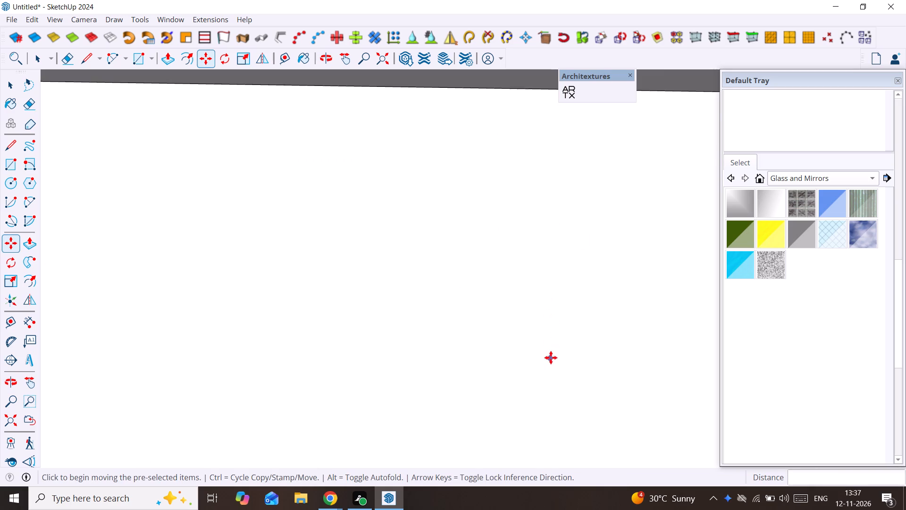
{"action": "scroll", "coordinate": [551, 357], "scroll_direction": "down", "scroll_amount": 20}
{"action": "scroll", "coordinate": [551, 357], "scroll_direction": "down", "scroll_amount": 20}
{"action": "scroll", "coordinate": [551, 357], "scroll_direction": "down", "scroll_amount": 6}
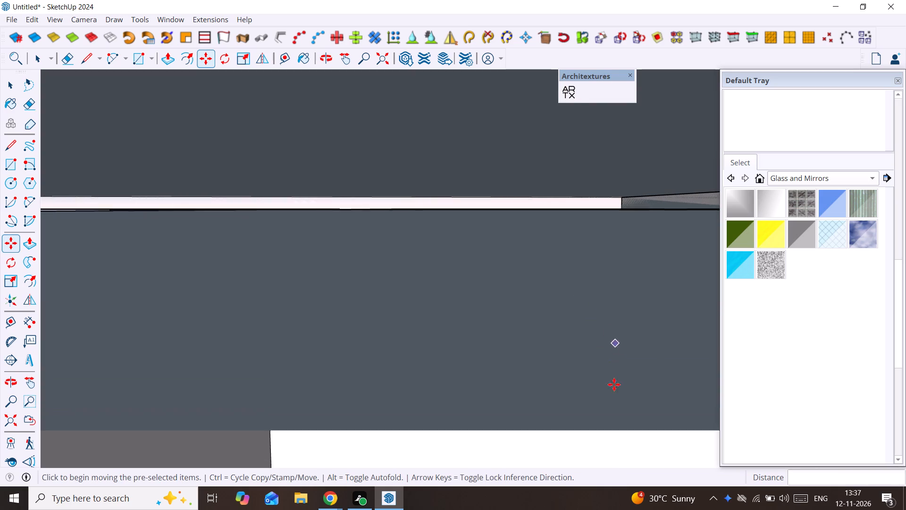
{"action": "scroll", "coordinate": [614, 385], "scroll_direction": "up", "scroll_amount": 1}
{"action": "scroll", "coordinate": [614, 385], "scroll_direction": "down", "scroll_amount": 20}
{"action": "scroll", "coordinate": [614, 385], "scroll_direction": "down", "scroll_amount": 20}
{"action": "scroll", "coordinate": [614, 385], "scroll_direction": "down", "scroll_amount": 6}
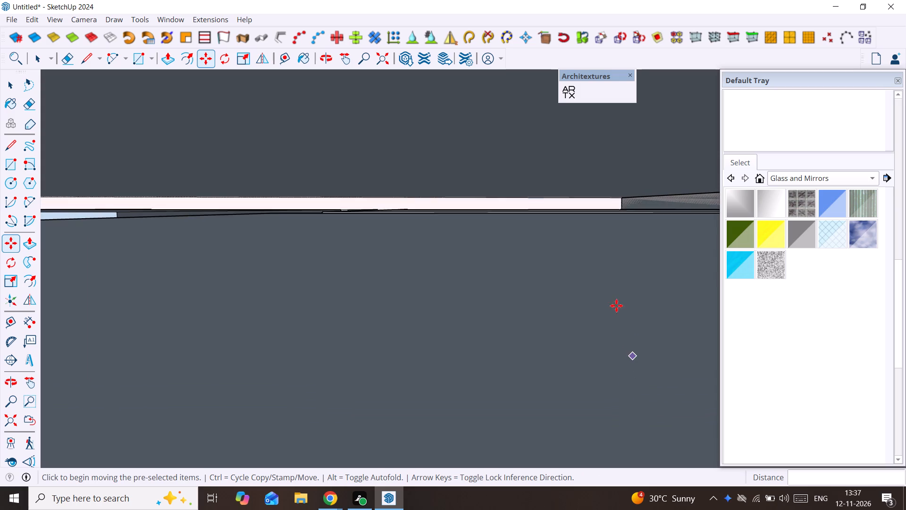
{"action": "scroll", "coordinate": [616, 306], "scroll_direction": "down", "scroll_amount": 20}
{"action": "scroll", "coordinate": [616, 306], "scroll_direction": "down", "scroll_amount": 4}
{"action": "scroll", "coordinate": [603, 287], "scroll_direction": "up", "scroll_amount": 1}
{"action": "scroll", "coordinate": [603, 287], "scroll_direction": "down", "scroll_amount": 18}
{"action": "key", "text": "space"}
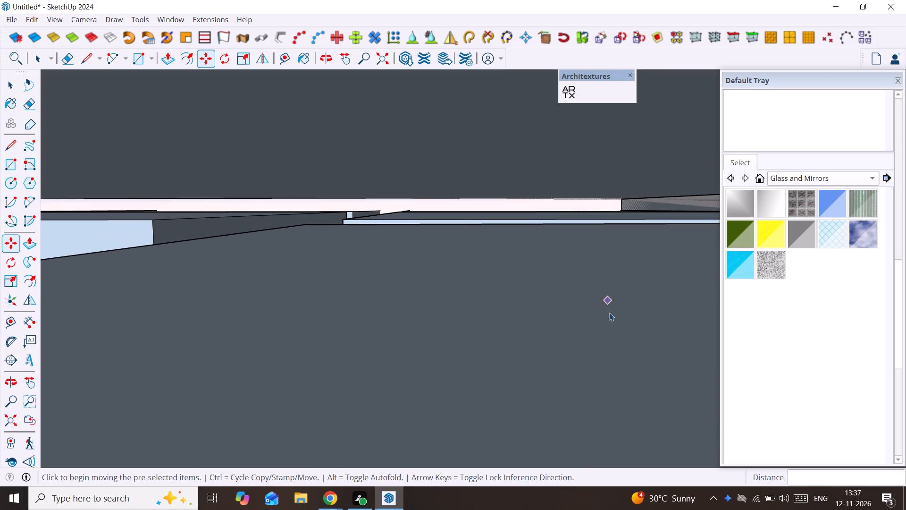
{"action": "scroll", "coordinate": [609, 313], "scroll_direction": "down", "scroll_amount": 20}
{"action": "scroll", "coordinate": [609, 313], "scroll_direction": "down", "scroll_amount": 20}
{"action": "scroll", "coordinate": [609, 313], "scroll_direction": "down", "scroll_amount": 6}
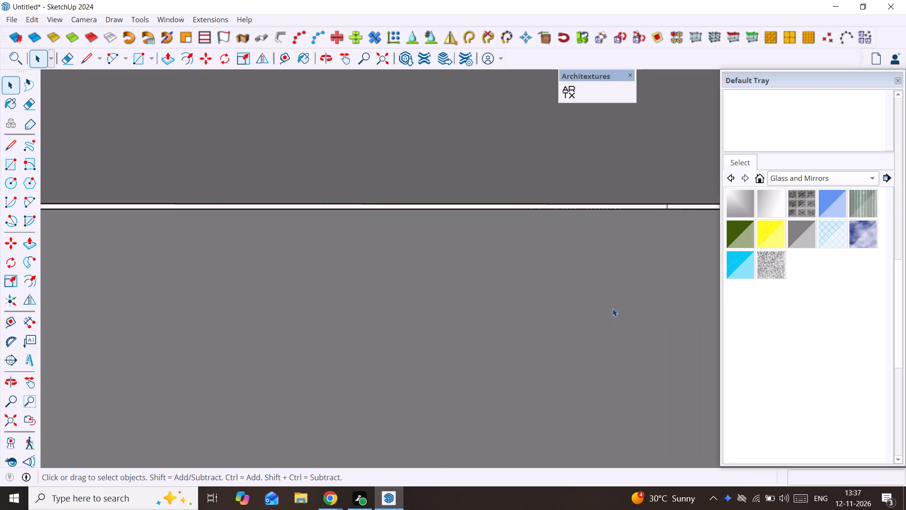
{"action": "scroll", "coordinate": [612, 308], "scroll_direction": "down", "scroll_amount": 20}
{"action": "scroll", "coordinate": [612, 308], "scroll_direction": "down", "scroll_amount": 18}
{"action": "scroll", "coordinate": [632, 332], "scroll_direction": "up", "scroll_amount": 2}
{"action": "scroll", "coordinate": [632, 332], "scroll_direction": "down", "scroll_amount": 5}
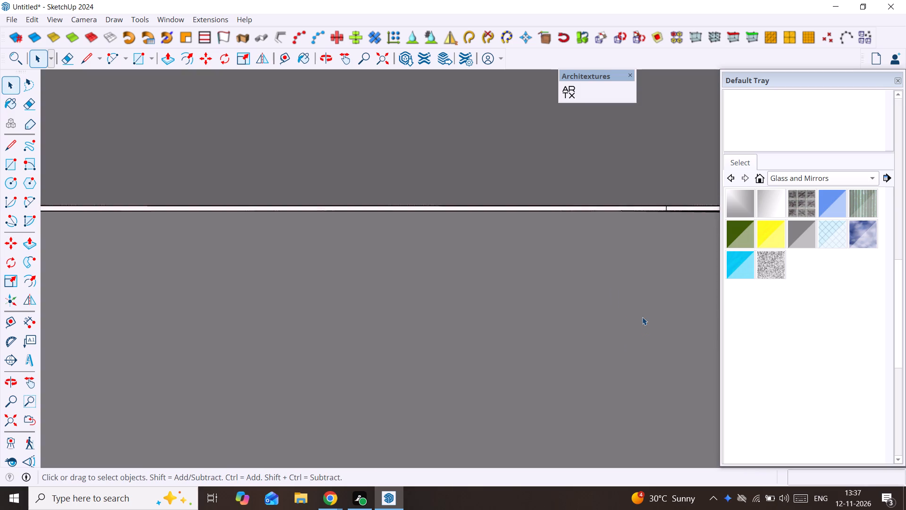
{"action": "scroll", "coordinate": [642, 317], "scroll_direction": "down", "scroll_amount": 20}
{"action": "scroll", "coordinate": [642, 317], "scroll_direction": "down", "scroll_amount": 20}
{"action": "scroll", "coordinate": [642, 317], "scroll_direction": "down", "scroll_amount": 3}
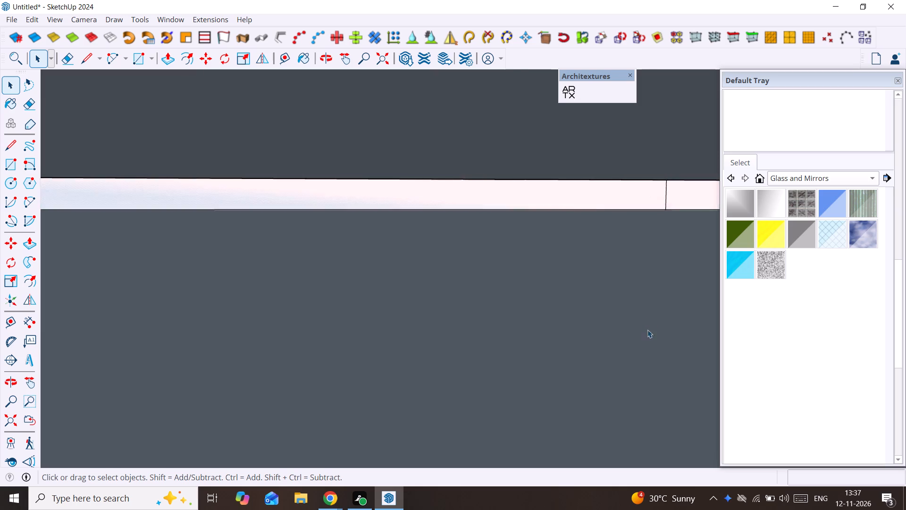
Examine the copied globe light on the bar's back wall in context with both dining areas and the partition wall.
{"action": "scroll", "coordinate": [647, 330], "scroll_direction": "down", "scroll_amount": 20}
{"action": "scroll", "coordinate": [647, 330], "scroll_direction": "down", "scroll_amount": 20}
{"action": "scroll", "coordinate": [647, 330], "scroll_direction": "down", "scroll_amount": 3}
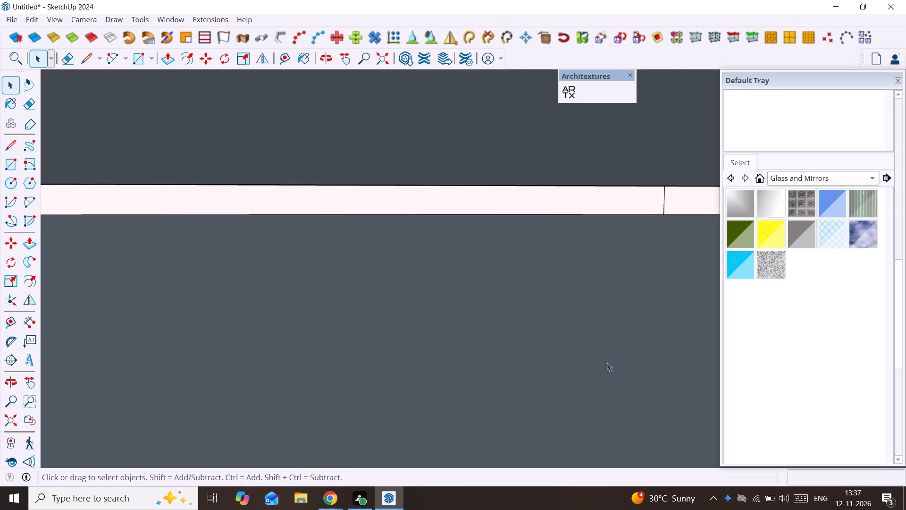
{"action": "scroll", "coordinate": [607, 363], "scroll_direction": "down", "scroll_amount": 14}
{"action": "middle_click_drag", "start_coordinate": [596, 346], "coordinate": [531, 105]}
{"action": "scroll", "coordinate": [567, 245], "scroll_direction": "down", "scroll_amount": 7}
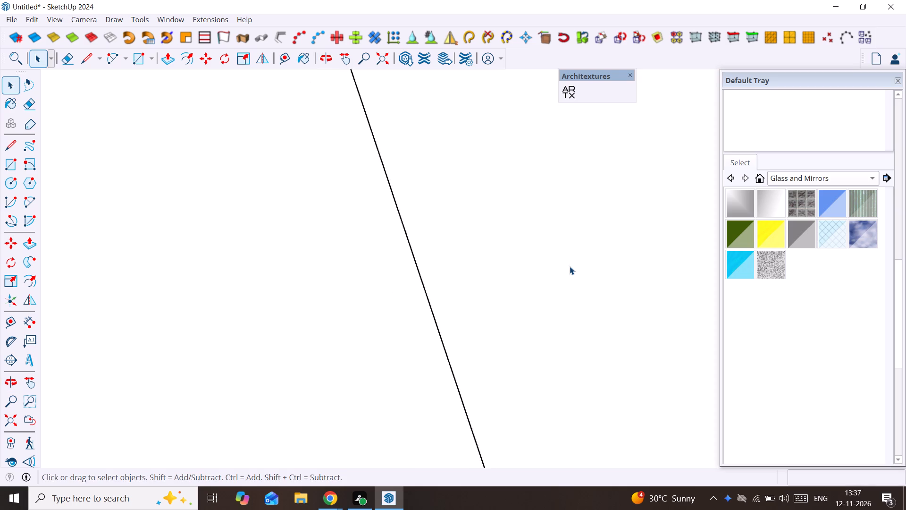
{"action": "scroll", "coordinate": [570, 266], "scroll_direction": "down", "scroll_amount": 20}
{"action": "scroll", "coordinate": [570, 266], "scroll_direction": "down", "scroll_amount": 7}
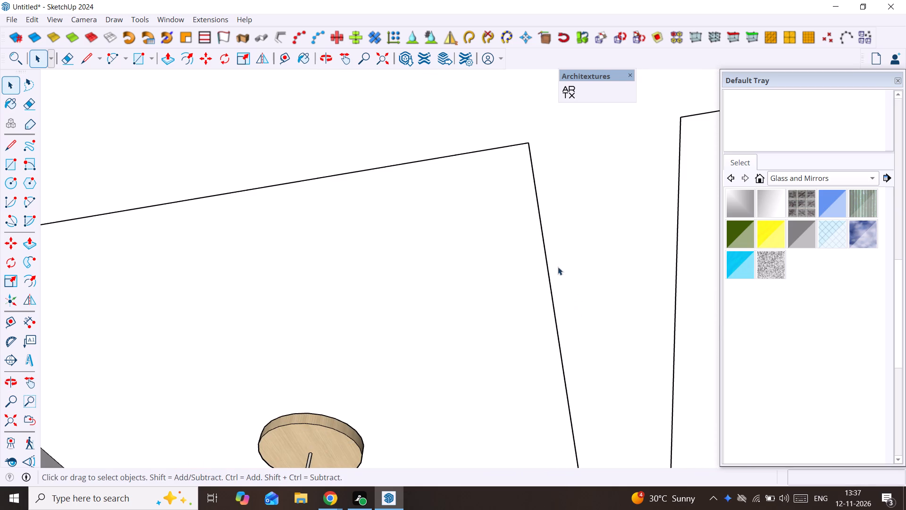
{"action": "scroll", "coordinate": [547, 289], "scroll_direction": "down", "scroll_amount": 18}
{"action": "scroll", "coordinate": [547, 299], "scroll_direction": "up", "scroll_amount": 1}
{"action": "scroll", "coordinate": [547, 299], "scroll_direction": "down", "scroll_amount": 8}
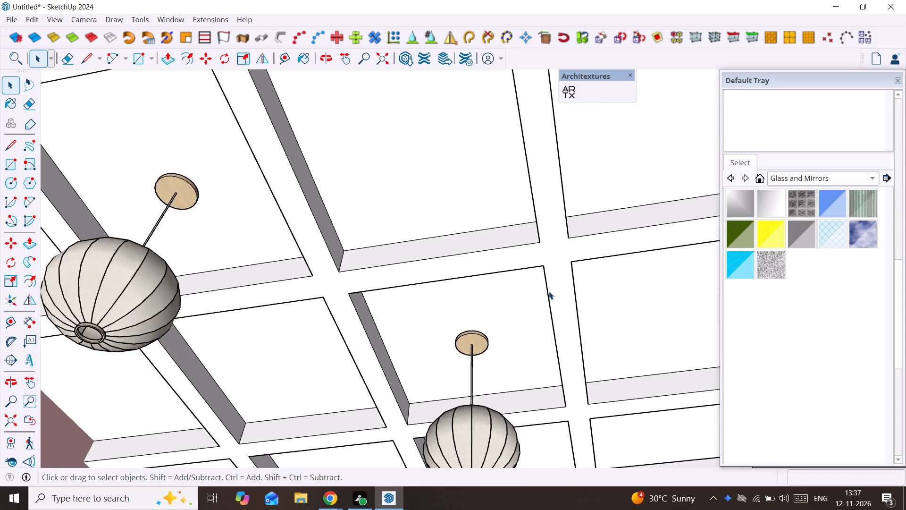
{"action": "scroll", "coordinate": [549, 291], "scroll_direction": "down", "scroll_amount": 9}
{"action": "middle_click_drag", "start_coordinate": [553, 292], "coordinate": [603, 497]}
{"action": "scroll", "coordinate": [546, 367], "scroll_direction": "down", "scroll_amount": 5}
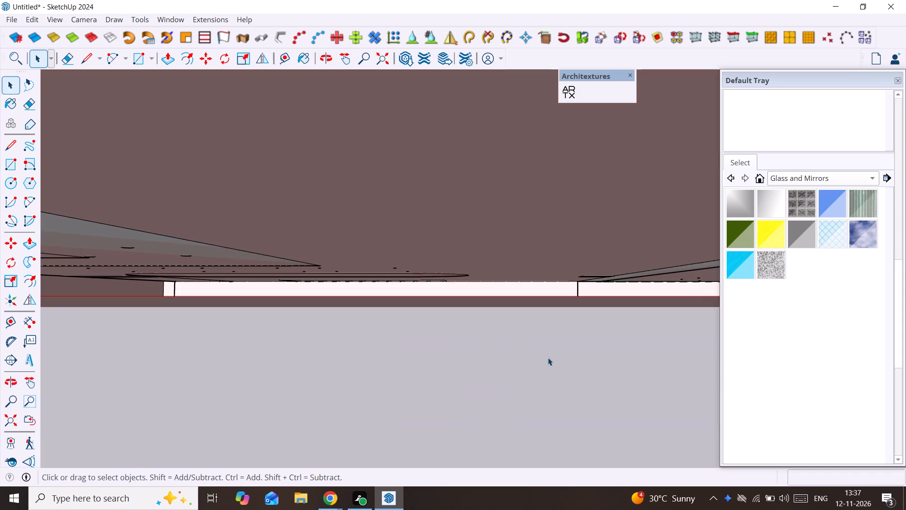
{"action": "scroll", "coordinate": [548, 357], "scroll_direction": "down", "scroll_amount": 20}
{"action": "scroll", "coordinate": [548, 357], "scroll_direction": "down", "scroll_amount": 19}
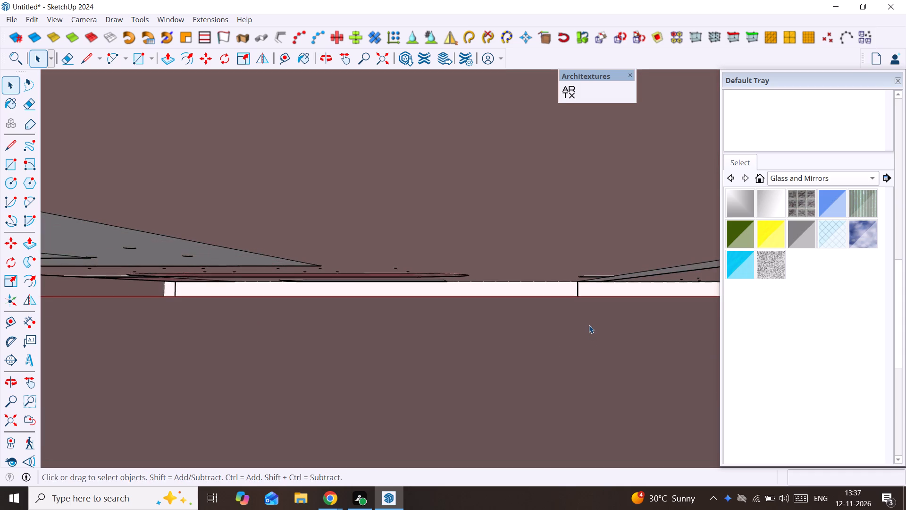
{"action": "scroll", "coordinate": [589, 325], "scroll_direction": "down", "scroll_amount": 20}
{"action": "scroll", "coordinate": [589, 325], "scroll_direction": "down", "scroll_amount": 17}
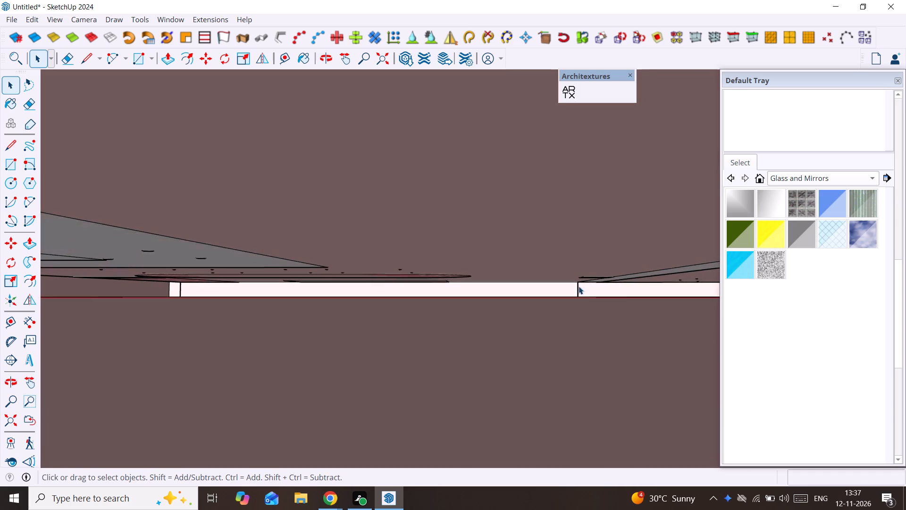
{"action": "scroll", "coordinate": [579, 286], "scroll_direction": "up", "scroll_amount": 1}
{"action": "scroll", "coordinate": [579, 286], "scroll_direction": "down", "scroll_amount": 20}
{"action": "scroll", "coordinate": [579, 286], "scroll_direction": "down", "scroll_amount": 18}
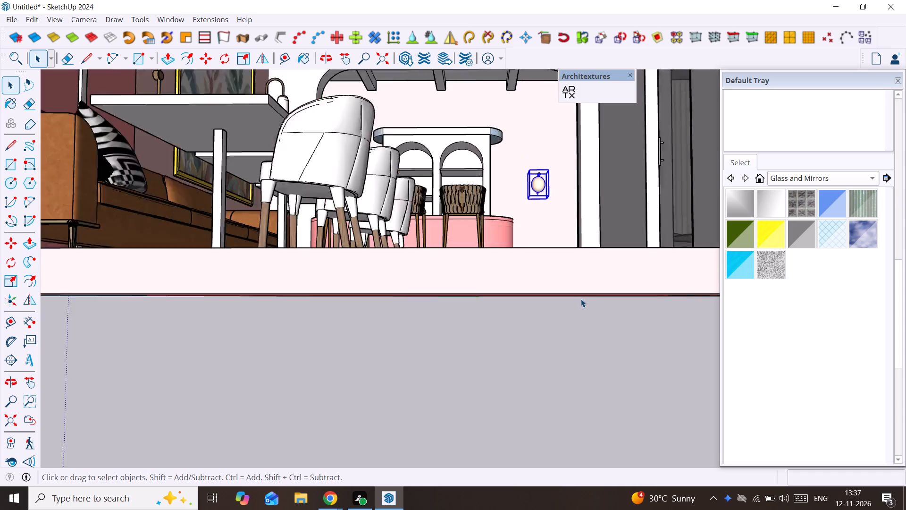
{"action": "scroll", "coordinate": [581, 299], "scroll_direction": "down", "scroll_amount": 7}
{"action": "middle_click_drag", "start_coordinate": [573, 258], "coordinate": [556, 328]}
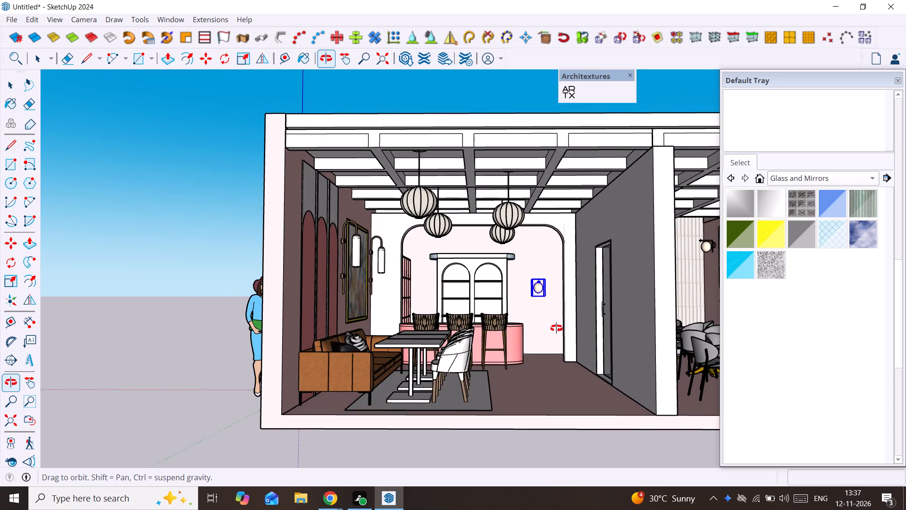
{"action": "middle_click_drag", "start_coordinate": [556, 328], "coordinate": [528, 333]}
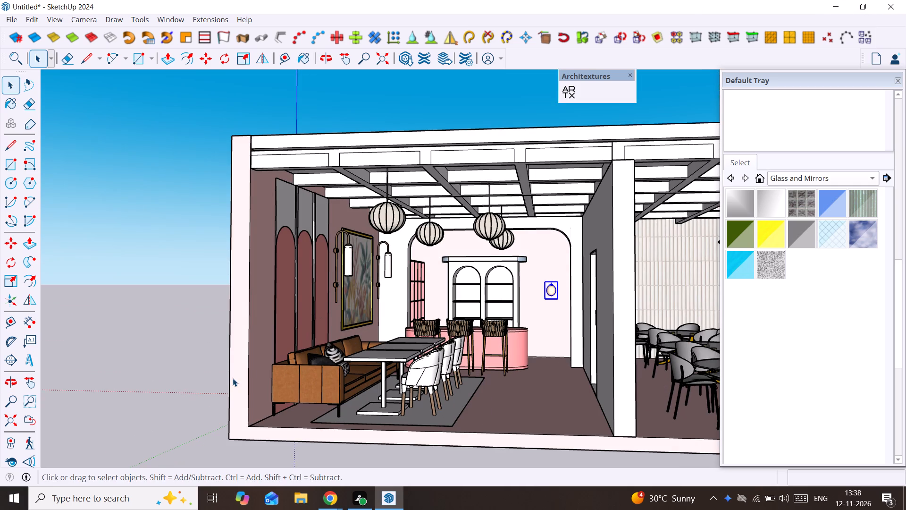
{"action": "middle_click_drag", "start_coordinate": [459, 314], "coordinate": [437, 316]}
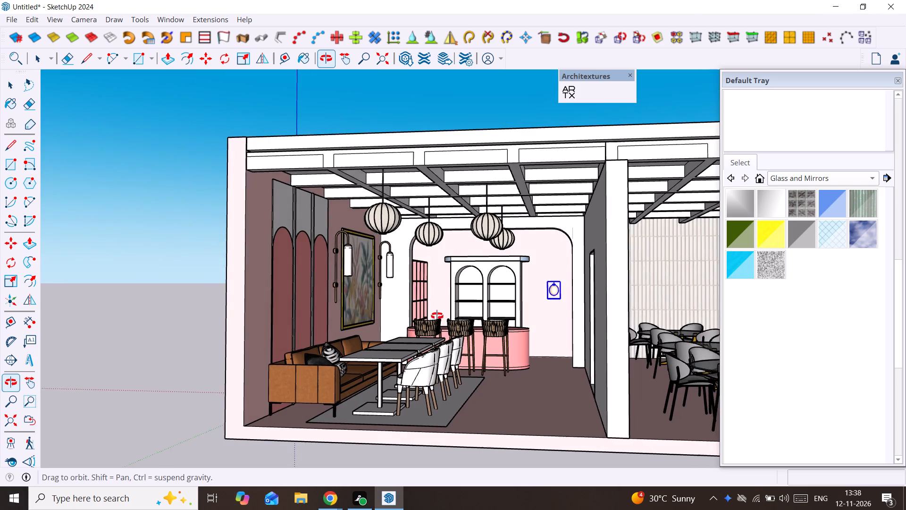
{"action": "middle_click_drag", "start_coordinate": [437, 316], "coordinate": [445, 312]}
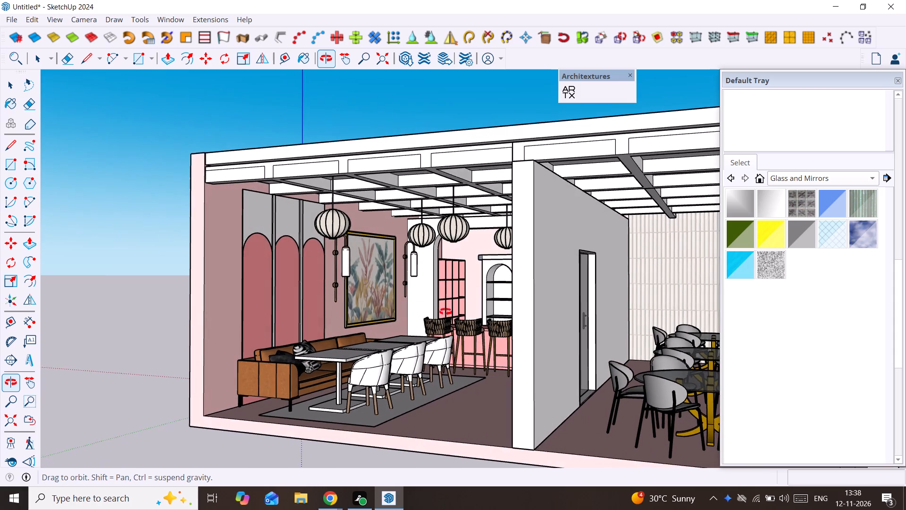
{"action": "middle_click_drag", "start_coordinate": [445, 312], "coordinate": [453, 321]}
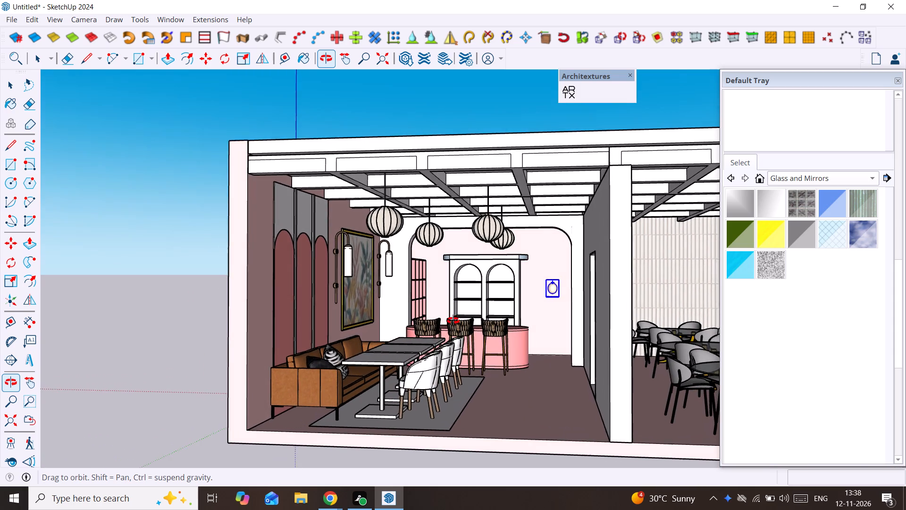
{"action": "middle_click_drag", "start_coordinate": [453, 321], "coordinate": [395, 323]}
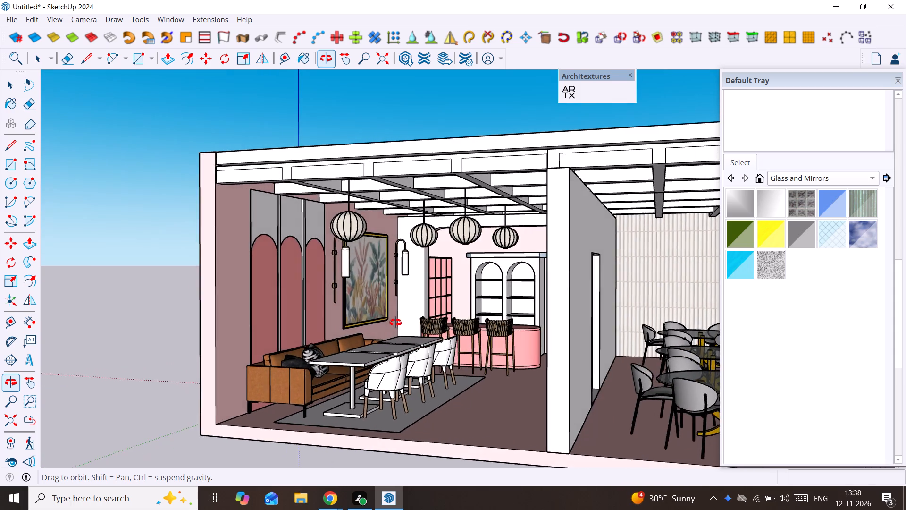
{"action": "middle_click_drag", "start_coordinate": [395, 323], "coordinate": [383, 324]}
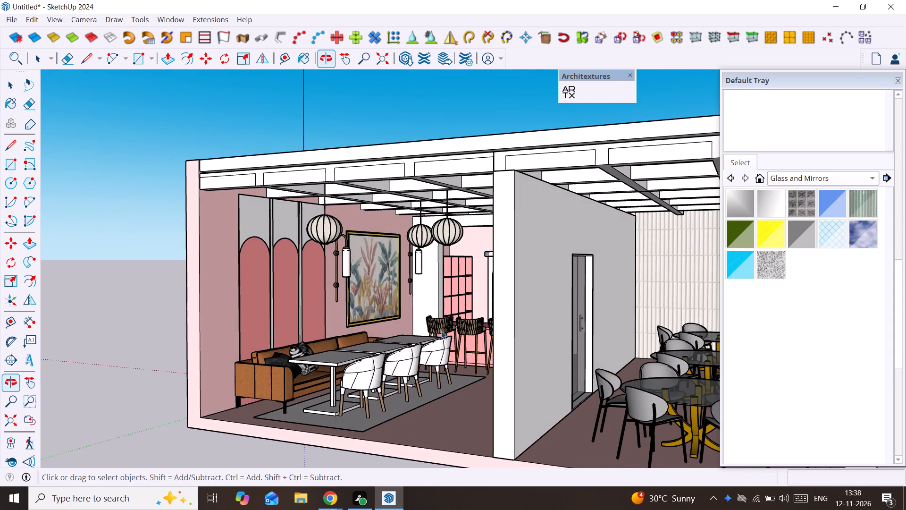
{"action": "middle_click_drag", "start_coordinate": [455, 332], "coordinate": [297, 307], "text": "shift"}
{"action": "middle_click_drag", "start_coordinate": [297, 307], "coordinate": [300, 308]}
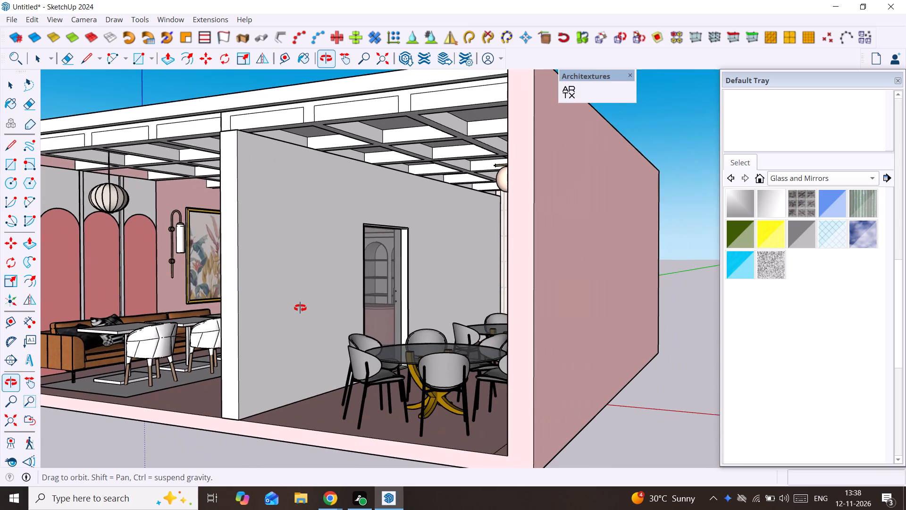
{"action": "middle_click_drag", "start_coordinate": [300, 308], "coordinate": [522, 324]}
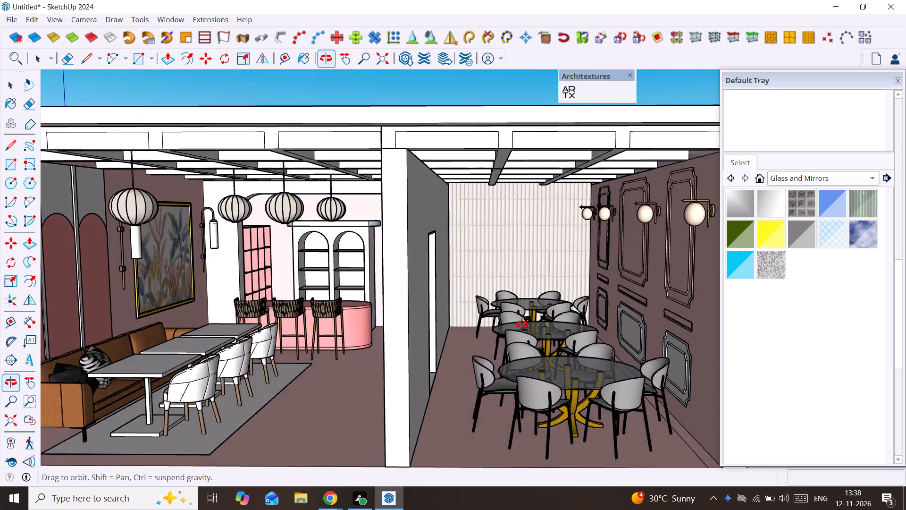
{"action": "middle_click_drag", "start_coordinate": [522, 324], "coordinate": [294, 314]}
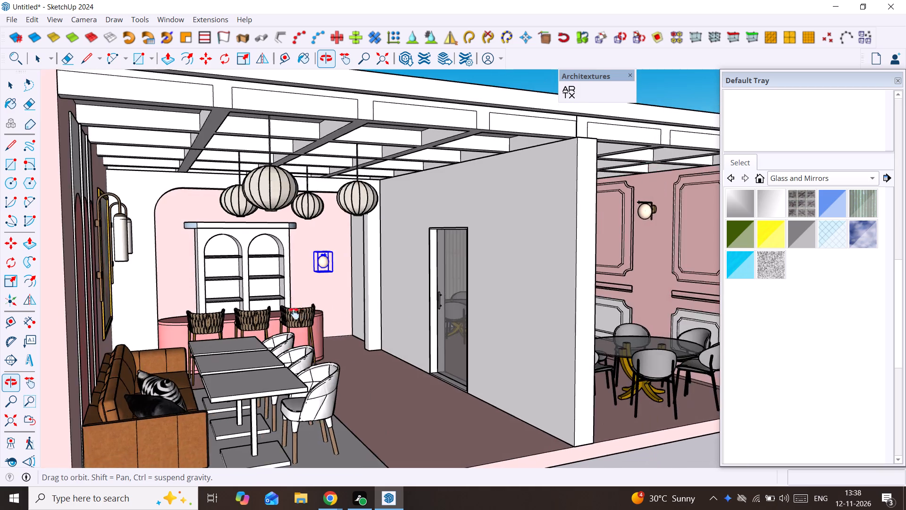
{"action": "middle_click_drag", "start_coordinate": [294, 314], "coordinate": [271, 310]}
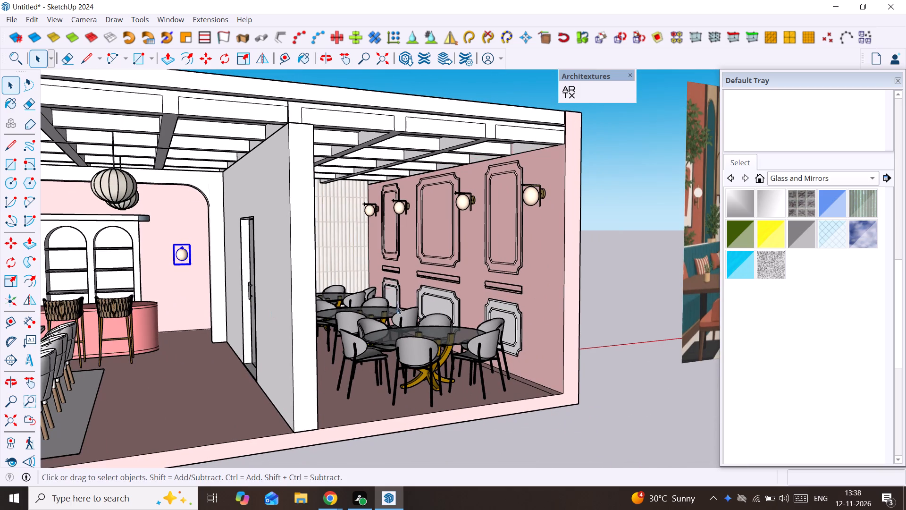
{"action": "middle_click_drag", "start_coordinate": [312, 322], "coordinate": [485, 309]}
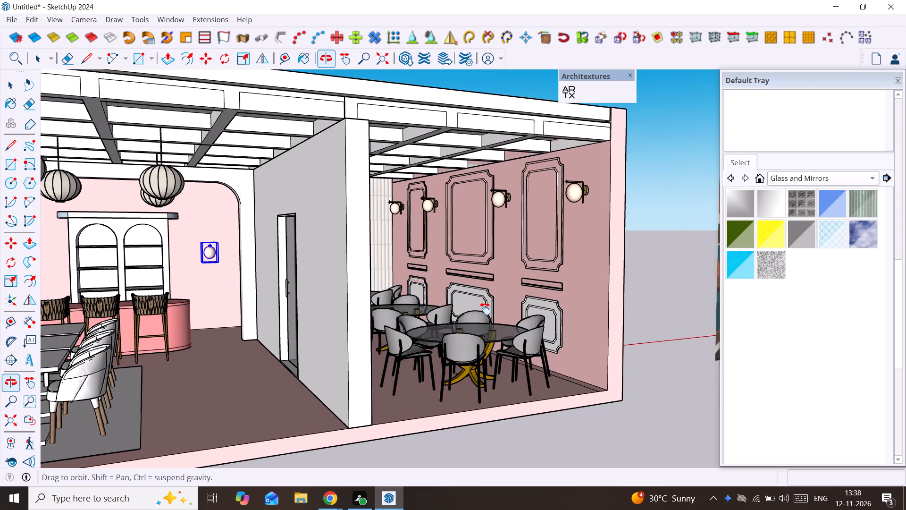
{"action": "middle_click_drag", "start_coordinate": [485, 309], "coordinate": [565, 325]}
{"action": "middle_click_drag", "start_coordinate": [404, 251], "coordinate": [453, 266], "text": "shift"}
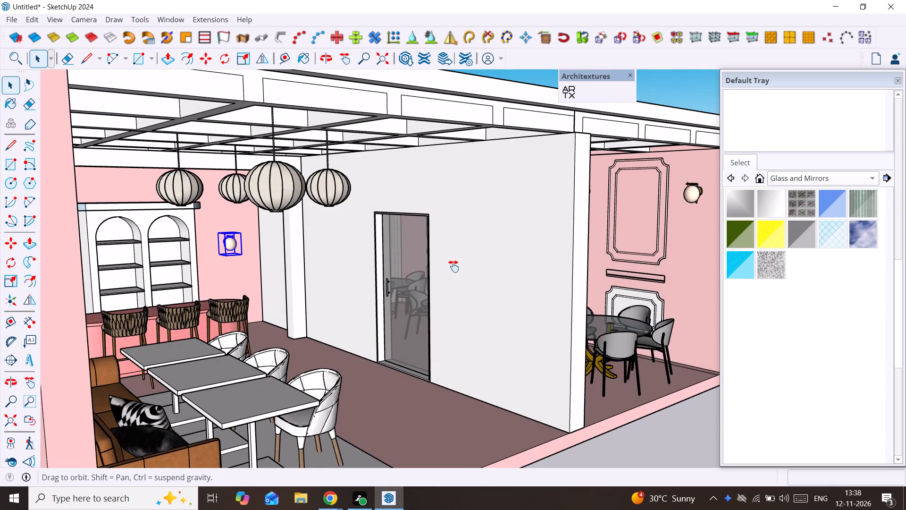
{"action": "middle_click_drag", "start_coordinate": [453, 266], "coordinate": [503, 276], "text": "shift"}
Examine the coffered ceiling, pendant lights and bar wall from a low viewpoint at the open front of the building.
{"action": "middle_click_drag", "start_coordinate": [477, 247], "coordinate": [384, 145]}
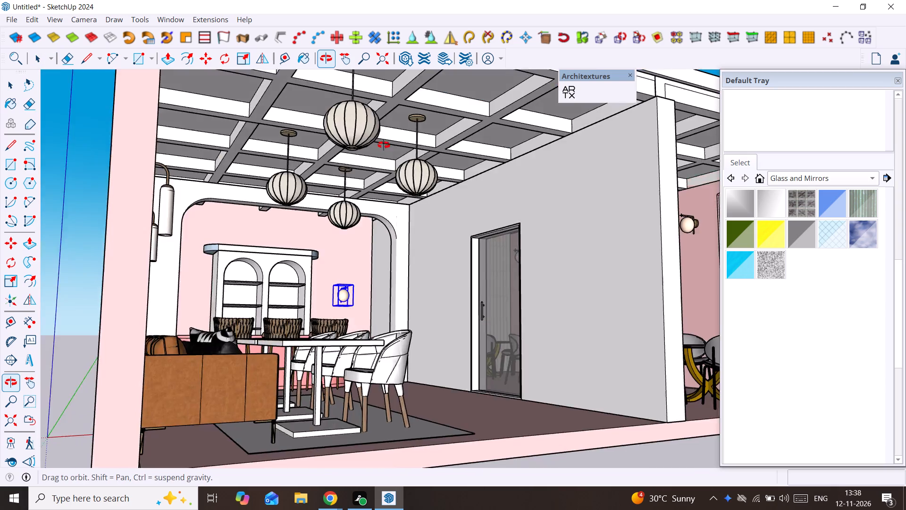
{"action": "middle_click_drag", "start_coordinate": [384, 145], "coordinate": [382, 144]}
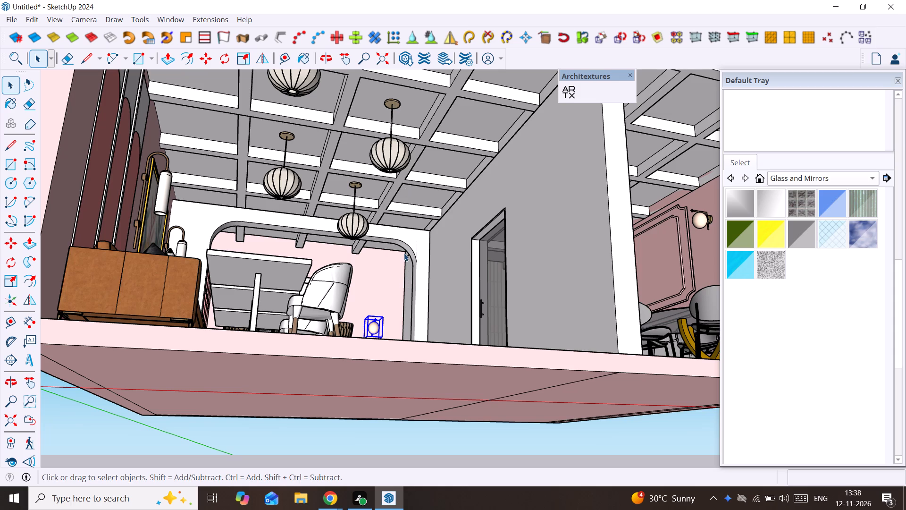
{"action": "middle_click_drag", "start_coordinate": [432, 153], "coordinate": [396, 156]}
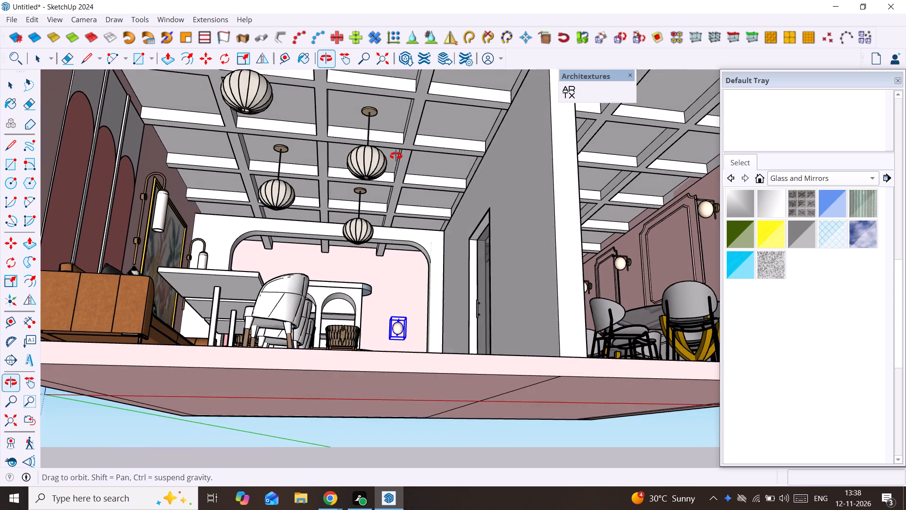
{"action": "middle_click_drag", "start_coordinate": [396, 156], "coordinate": [307, 158]}
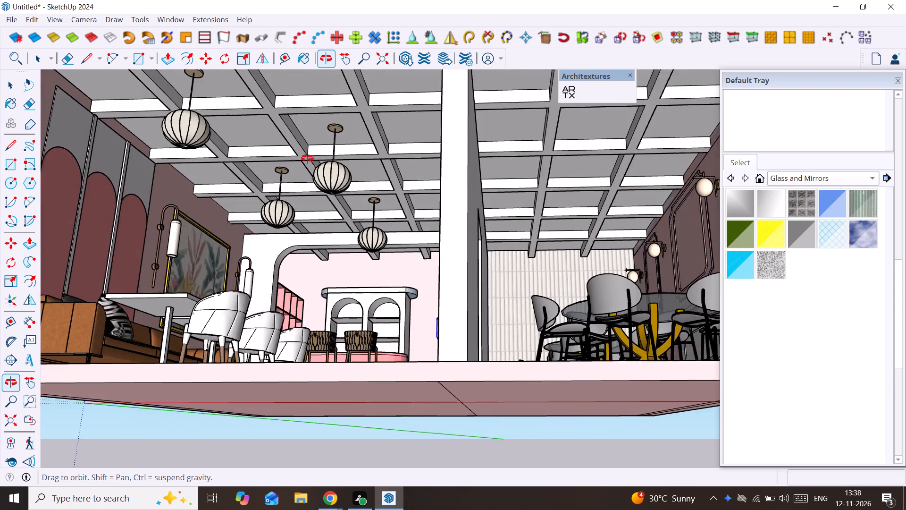
{"action": "middle_click_drag", "start_coordinate": [307, 158], "coordinate": [396, 150]}
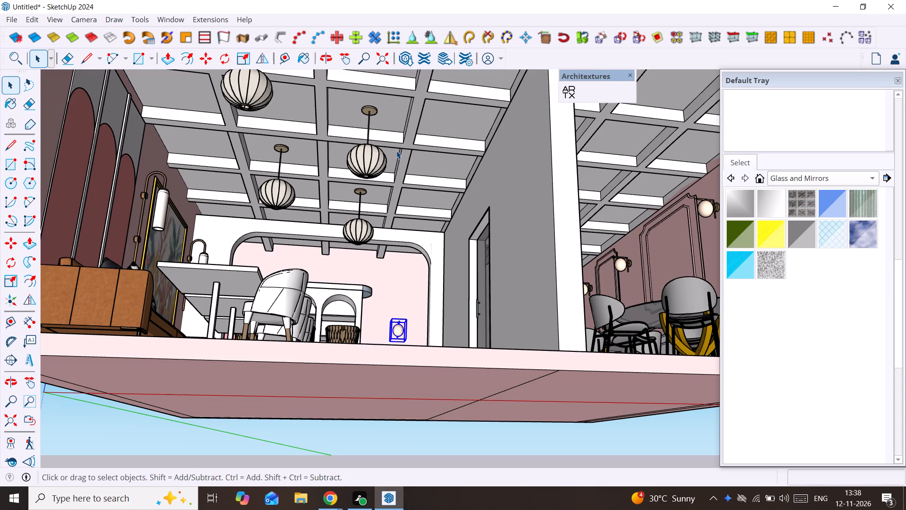
{"action": "scroll", "coordinate": [401, 152], "scroll_direction": "down", "scroll_amount": 4}
{"action": "middle_click_drag", "start_coordinate": [403, 105], "coordinate": [448, 202]}
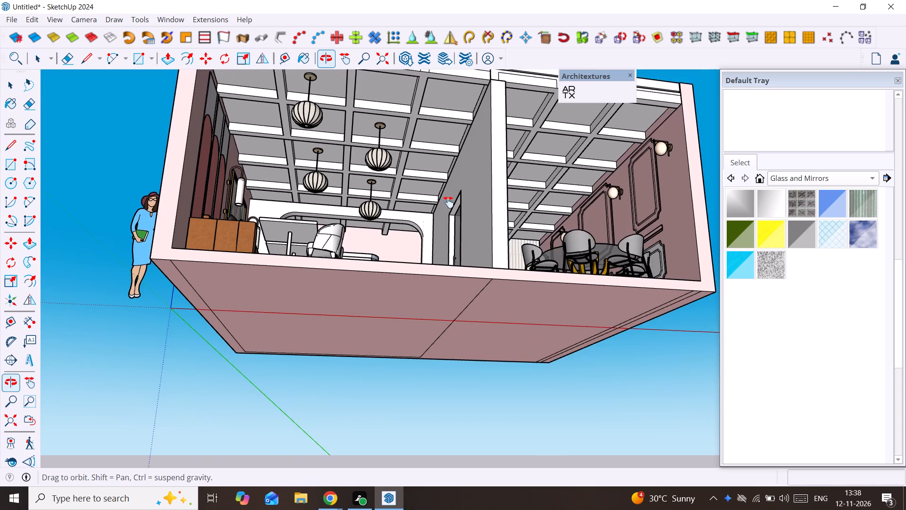
{"action": "middle_click_drag", "start_coordinate": [448, 202], "coordinate": [455, 219]}
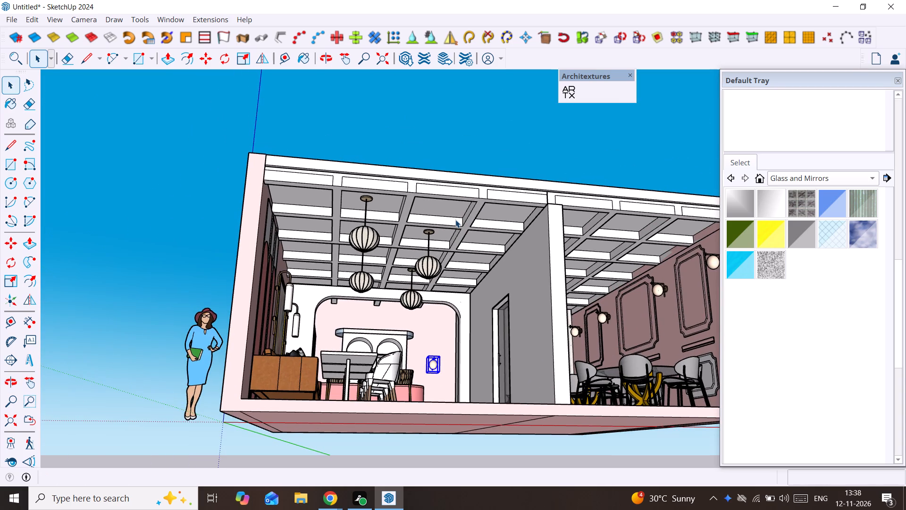
{"action": "middle_click_drag", "start_coordinate": [455, 220], "coordinate": [459, 261]}
Move the copied globe wall light about 1' 7" straight up the bar's back wall, beside the arched shelving unit.
{"action": "scroll", "coordinate": [453, 320], "scroll_direction": "up", "scroll_amount": 11}
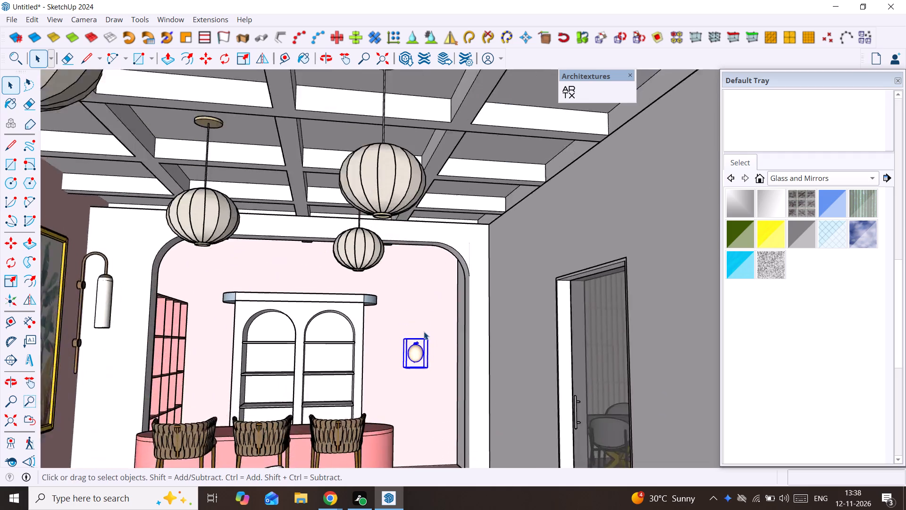
{"action": "scroll", "coordinate": [409, 359], "scroll_direction": "up", "scroll_amount": 4}
{"action": "middle_click_drag", "start_coordinate": [408, 359], "coordinate": [417, 334], "text": "shift"}
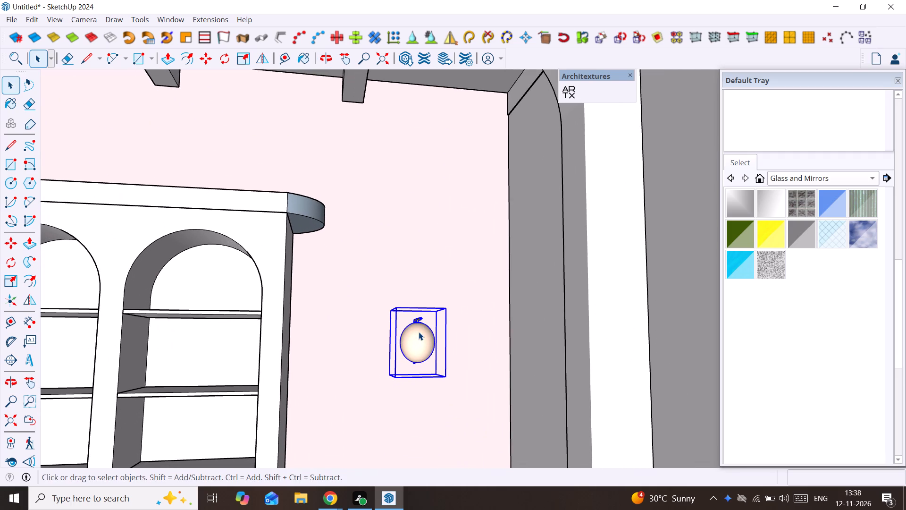
{"action": "scroll", "coordinate": [418, 332], "scroll_direction": "up", "scroll_amount": 4}
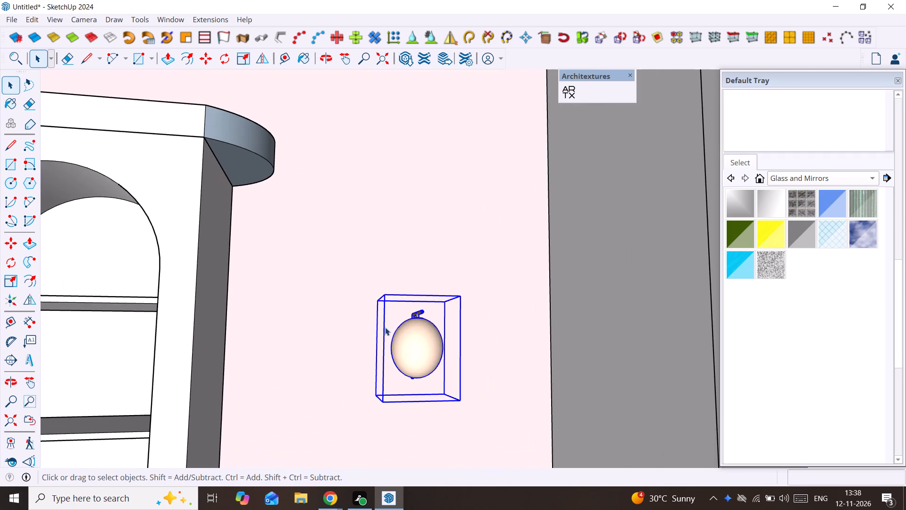
{"action": "middle_click_drag", "start_coordinate": [382, 324], "coordinate": [417, 330]}
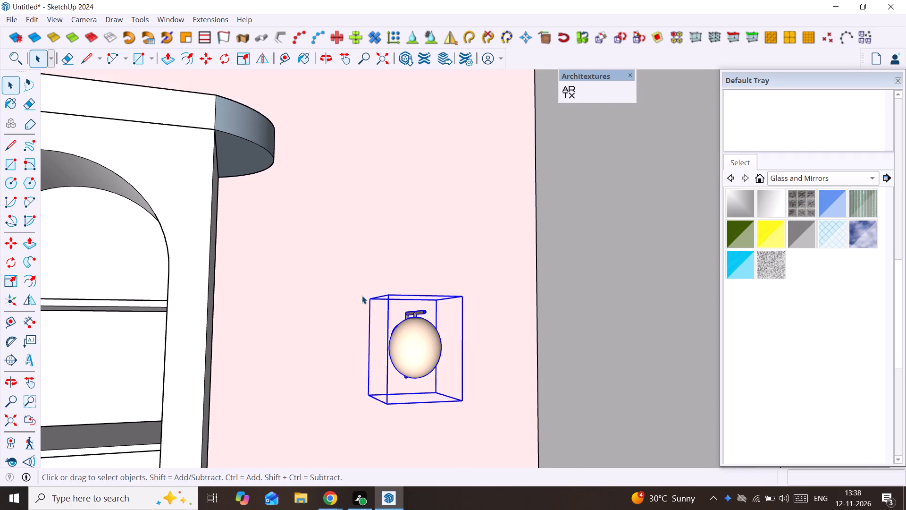
{"action": "key", "text": "m"}
{"action": "left_click", "coordinate": [368, 299]}
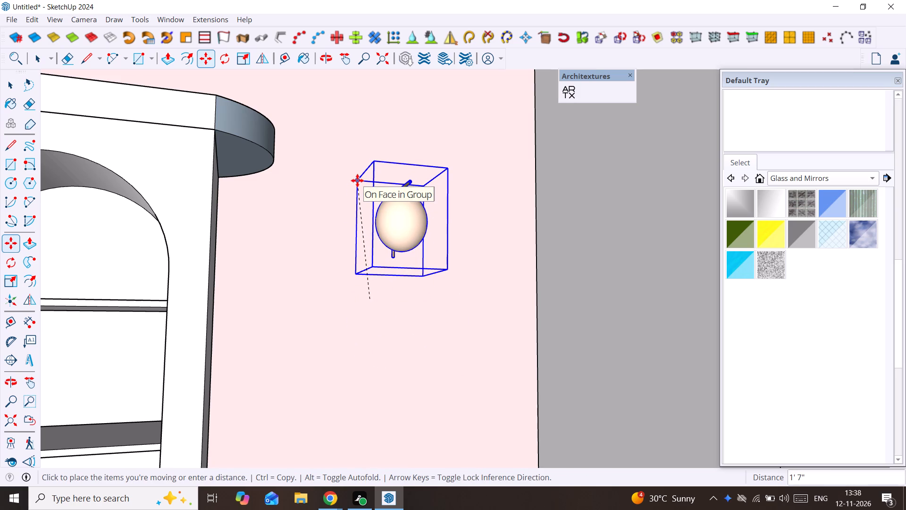
{"action": "key", "text": "Down"}
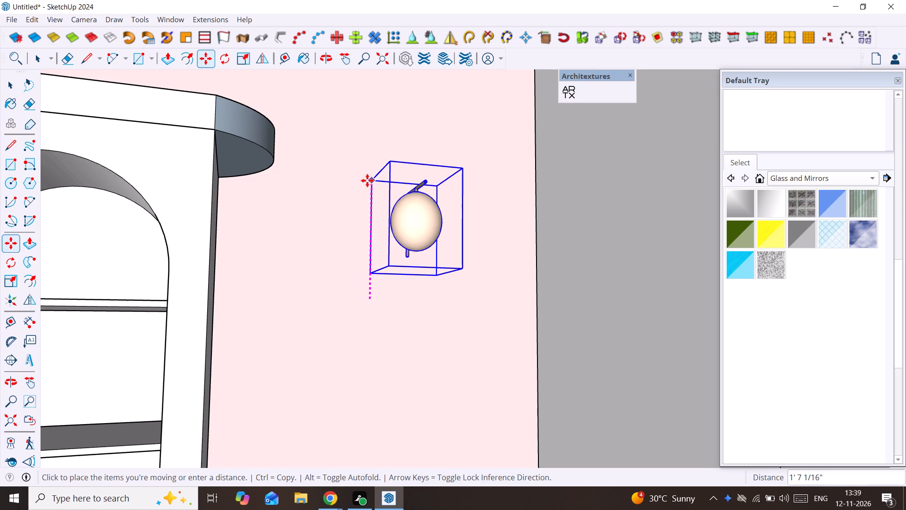
{"action": "scroll", "coordinate": [367, 180], "scroll_direction": "up", "scroll_amount": 6}
{"action": "middle_click_drag", "start_coordinate": [367, 180], "coordinate": [396, 187]}
{"action": "left_click", "coordinate": [396, 187]}
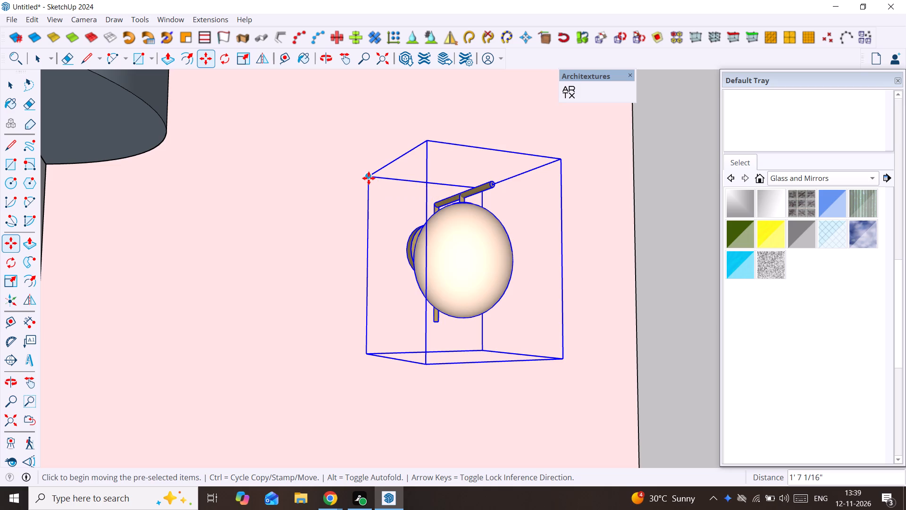
Copy the globe wall light about 8' 7 5/8" along the red axis to the opposite side of the arched shelving unit.
{"action": "left_click", "coordinate": [369, 178]}
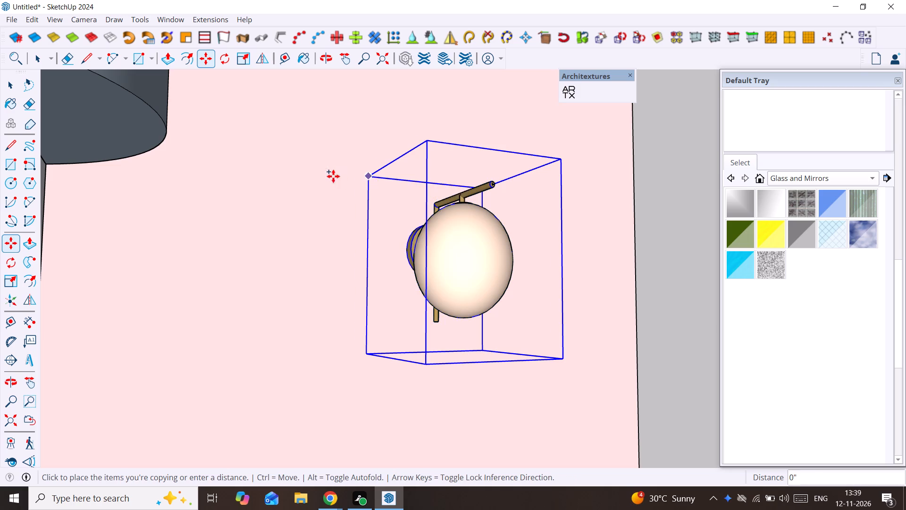
{"action": "key", "text": "Right"}
{"action": "scroll", "coordinate": [307, 179], "scroll_direction": "down", "scroll_amount": 3}
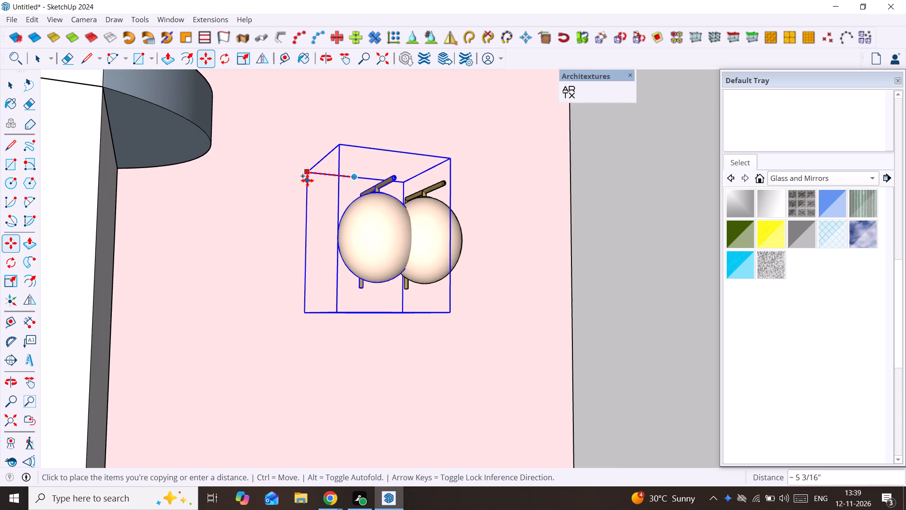
{"action": "scroll", "coordinate": [307, 180], "scroll_direction": "down", "scroll_amount": 17}
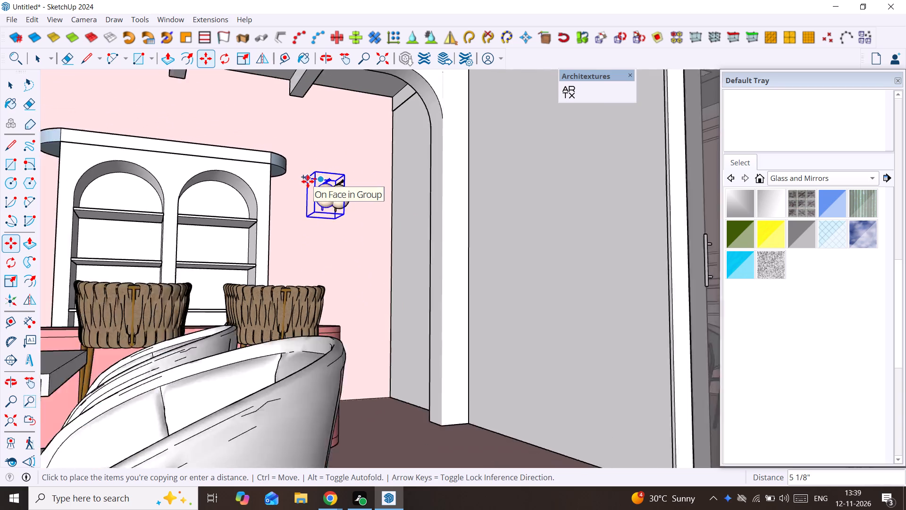
{"action": "middle_click_drag", "start_coordinate": [309, 182], "coordinate": [310, 228]}
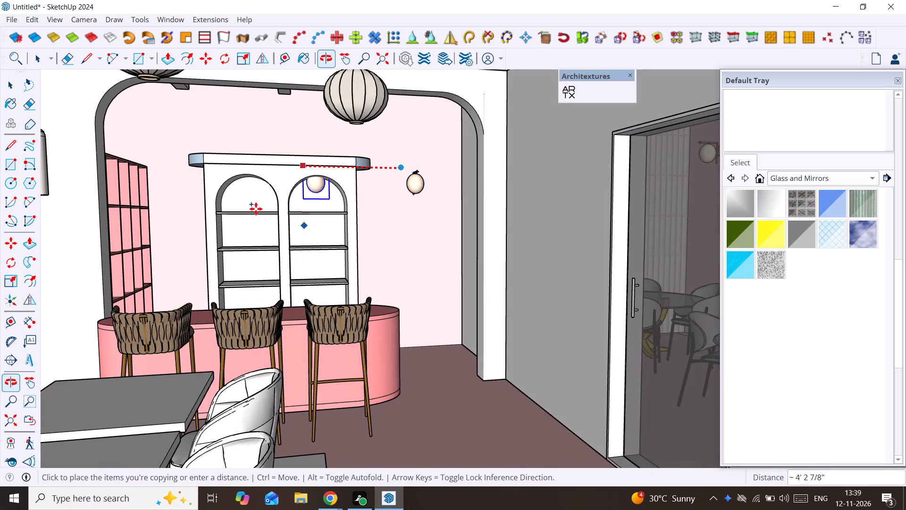
{"action": "left_click", "coordinate": [161, 209]}
{"action": "key", "text": "space"}
Examine the pair of globe wall lights flanking the arched shelving unit from inside the room and from the building's open front.
{"action": "scroll", "coordinate": [164, 198], "scroll_direction": "down", "scroll_amount": 1}
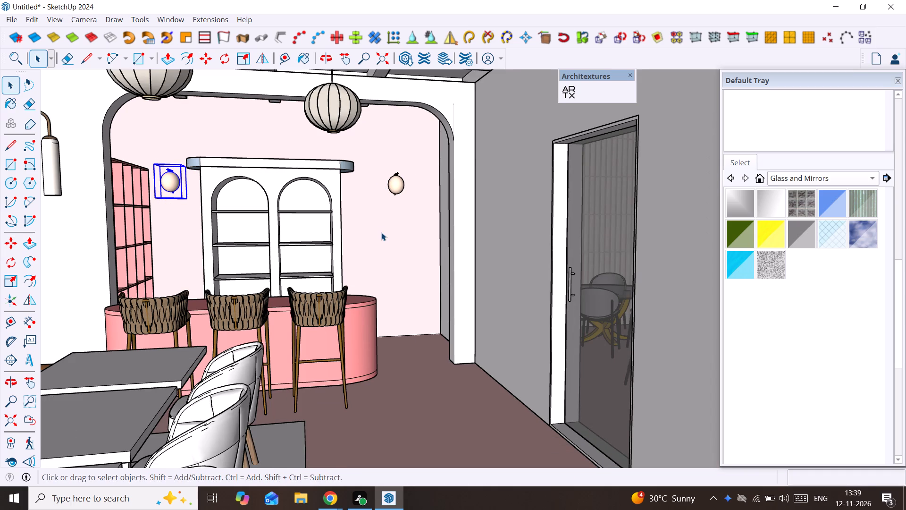
{"action": "middle_click_drag", "start_coordinate": [395, 256], "coordinate": [368, 303]}
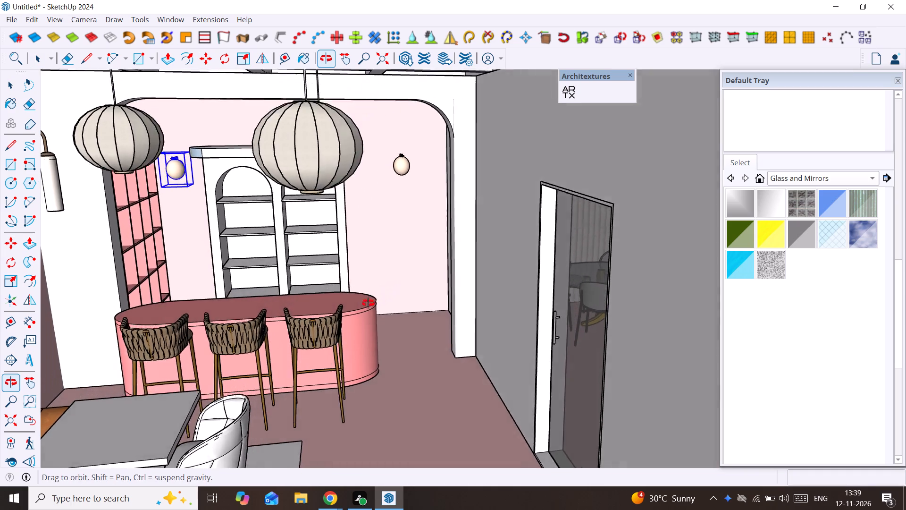
{"action": "middle_click_drag", "start_coordinate": [368, 303], "coordinate": [425, 306]}
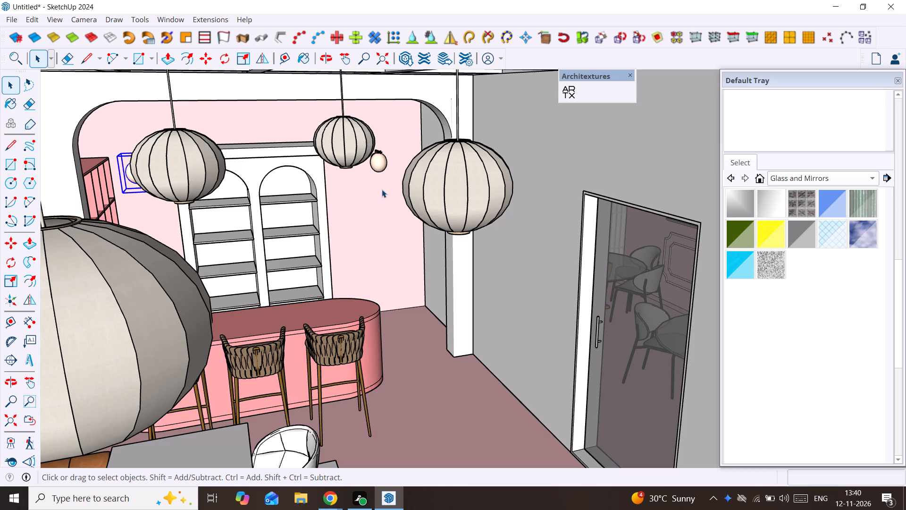
{"action": "scroll", "coordinate": [379, 204], "scroll_direction": "down", "scroll_amount": 3}
{"action": "middle_click_drag", "start_coordinate": [379, 207], "coordinate": [453, 229]}
{"action": "left_click", "coordinate": [154, 138]}
{"action": "middle_click_drag", "start_coordinate": [469, 300], "coordinate": [321, 244]}
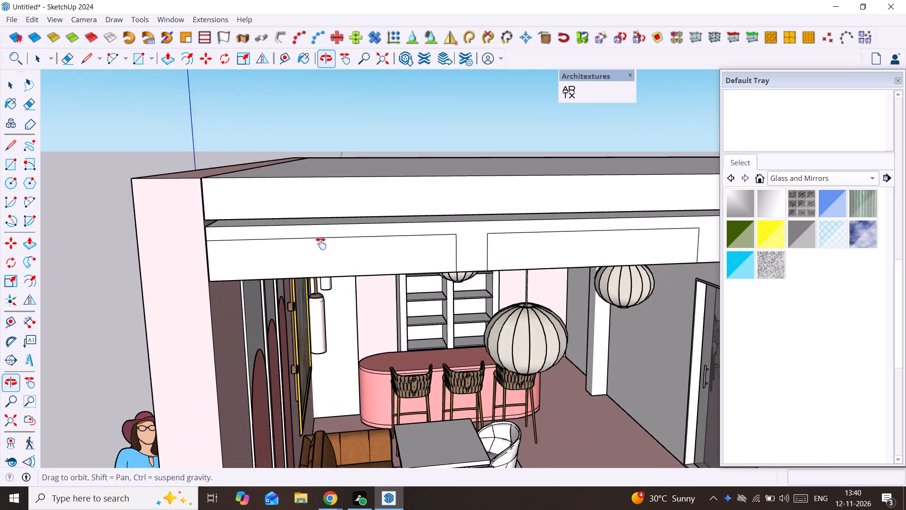
{"action": "middle_click_drag", "start_coordinate": [321, 244], "coordinate": [279, 178]}
{"action": "scroll", "coordinate": [461, 345], "scroll_direction": "down", "scroll_amount": 5}
{"action": "middle_click_drag", "start_coordinate": [537, 352], "coordinate": [488, 274]}
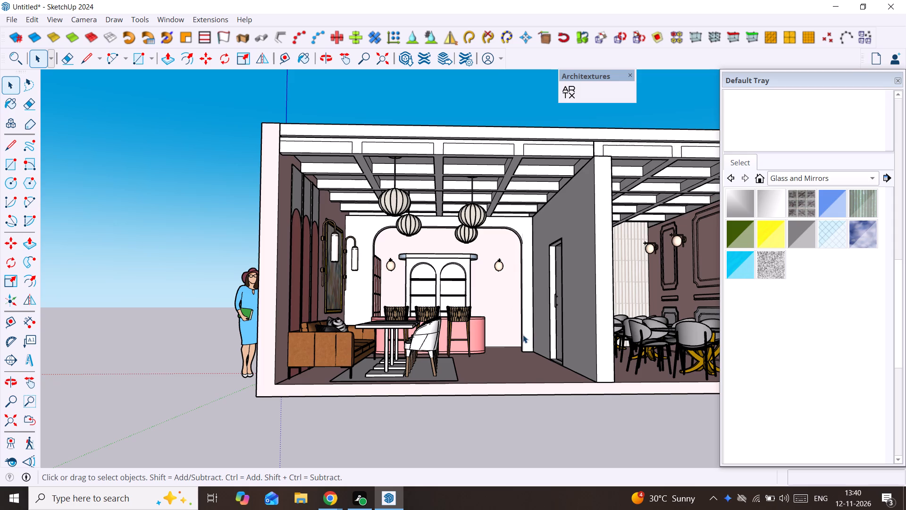
{"action": "scroll", "coordinate": [512, 263], "scroll_direction": "up", "scroll_amount": 5}
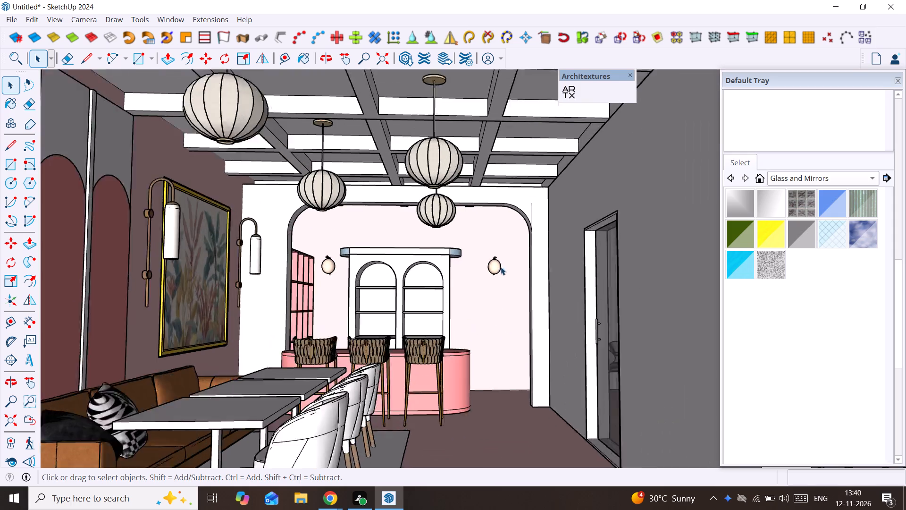
{"action": "scroll", "coordinate": [493, 270], "scroll_direction": "up", "scroll_amount": 3}
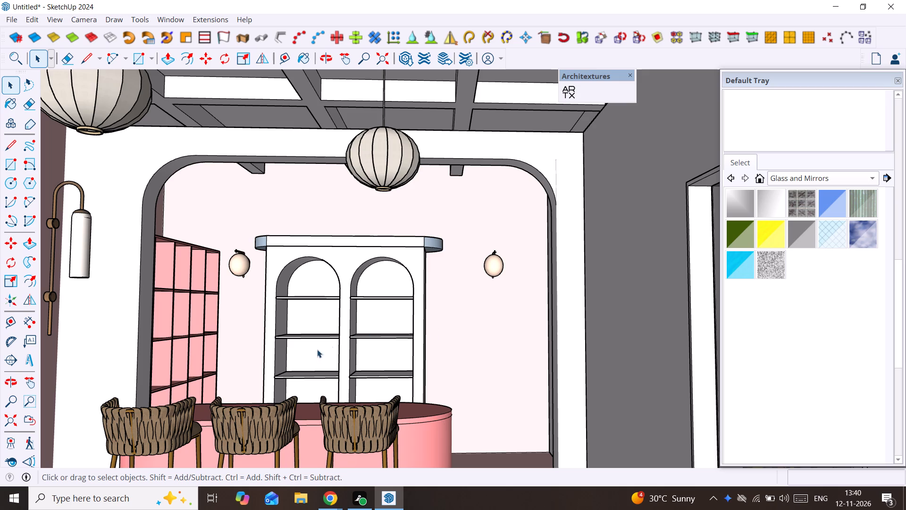
{"action": "middle_click_drag", "start_coordinate": [279, 364], "coordinate": [307, 394]}
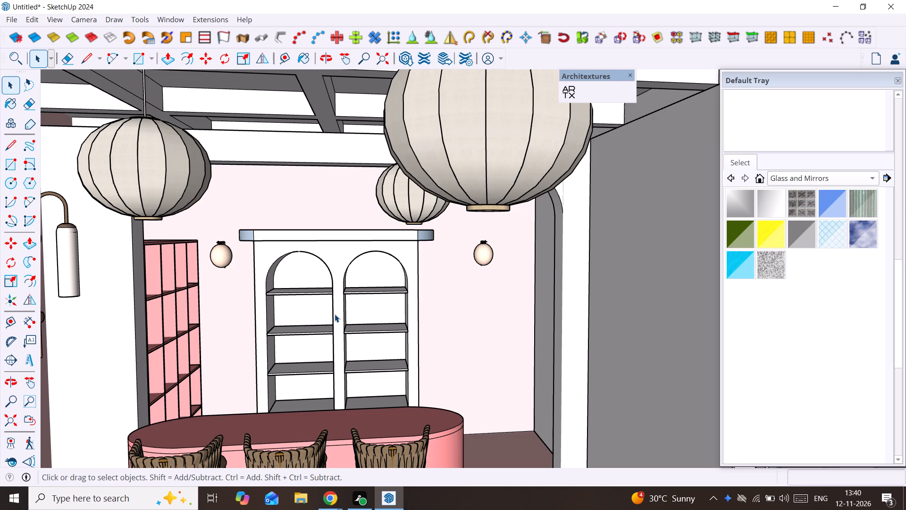
Select the arched shelving unit and examine it with the bar, pendant lights and coffered ceiling from high and low viewpoints.
{"action": "left_click", "coordinate": [337, 281]}
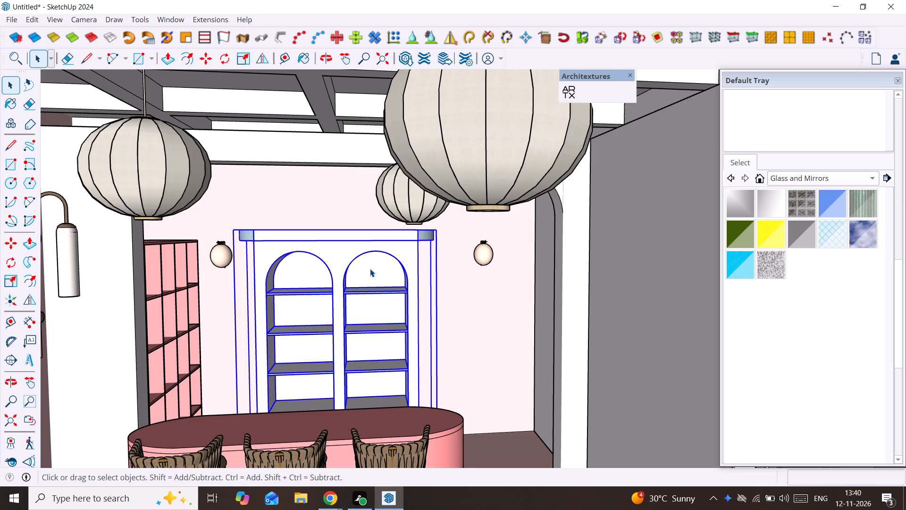
{"action": "scroll", "coordinate": [370, 269], "scroll_direction": "down", "scroll_amount": 2}
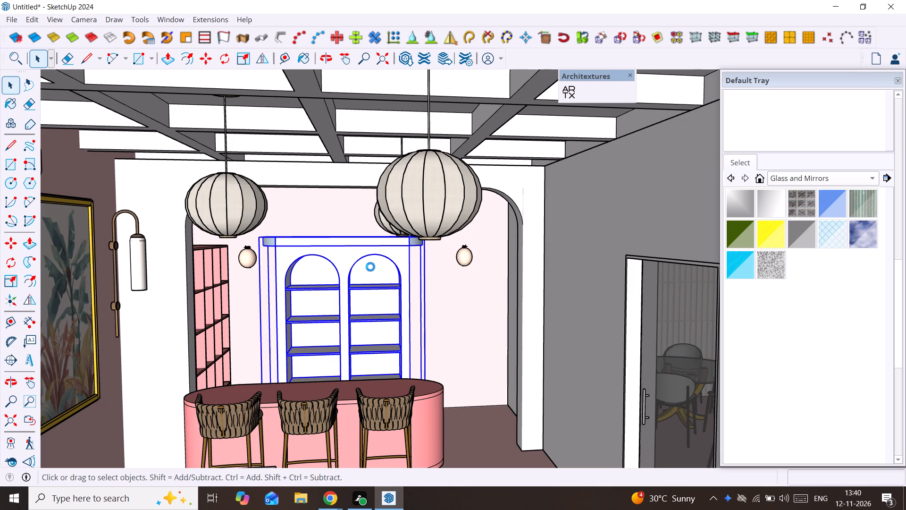
{"action": "scroll", "coordinate": [370, 267], "scroll_direction": "down", "scroll_amount": 1}
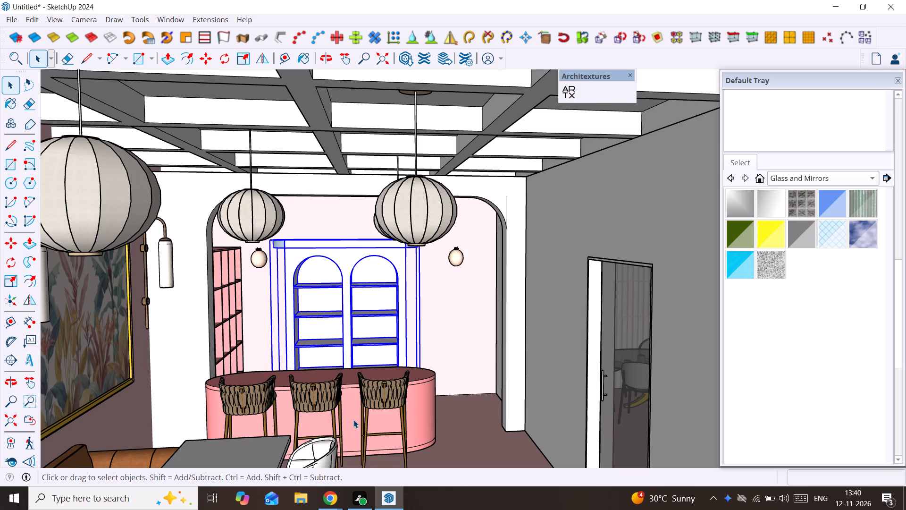
{"action": "scroll", "coordinate": [353, 420], "scroll_direction": "down", "scroll_amount": 1}
{"action": "scroll", "coordinate": [300, 420], "scroll_direction": "down", "scroll_amount": 2}
{"action": "middle_click_drag", "start_coordinate": [302, 409], "coordinate": [330, 343]}
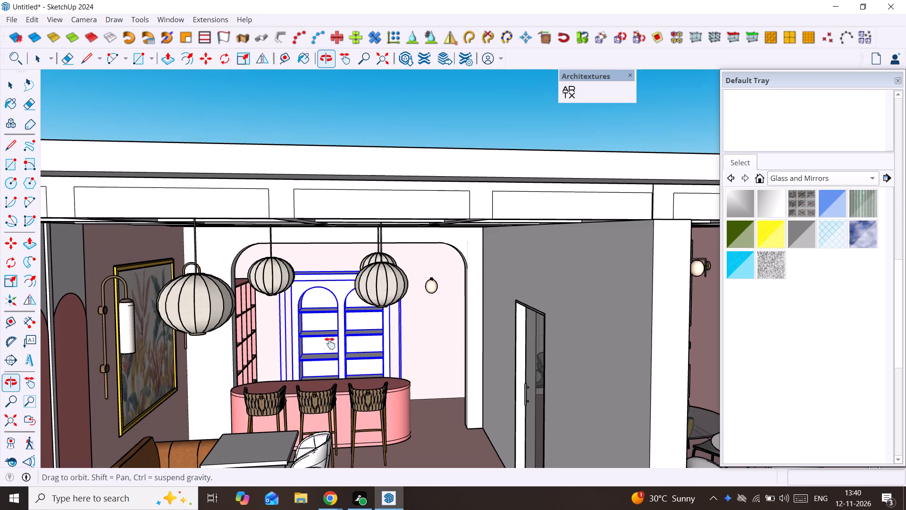
{"action": "middle_click_drag", "start_coordinate": [330, 343], "coordinate": [333, 334]}
{"action": "middle_click_drag", "start_coordinate": [333, 334], "coordinate": [334, 258]}
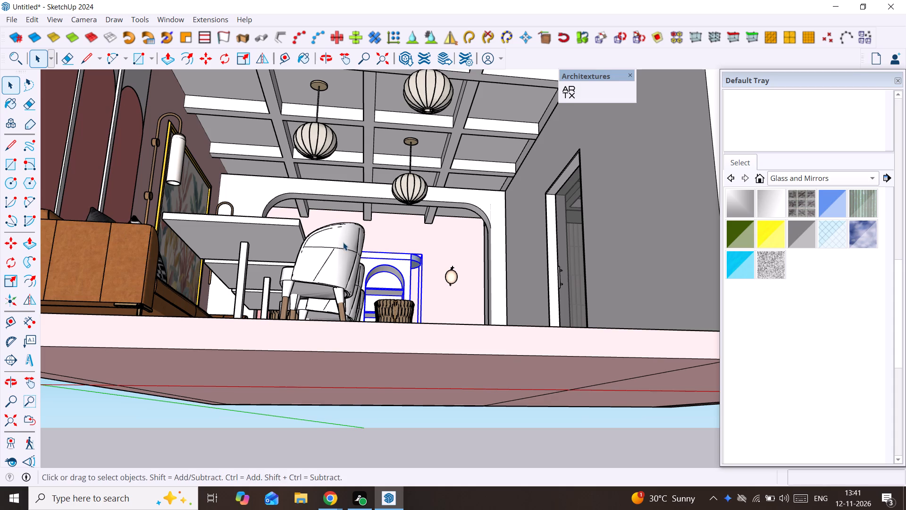
{"action": "middle_click_drag", "start_coordinate": [343, 242], "coordinate": [341, 277]}
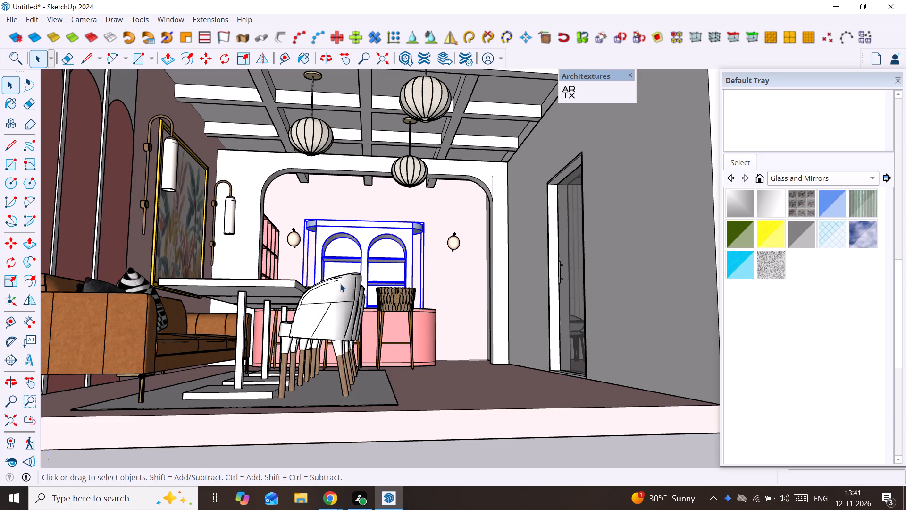
Switch to 3D Warehouse in Chrome and browse the wall light search results for other fixture models.
{"action": "left_click", "coordinate": [324, 499]}
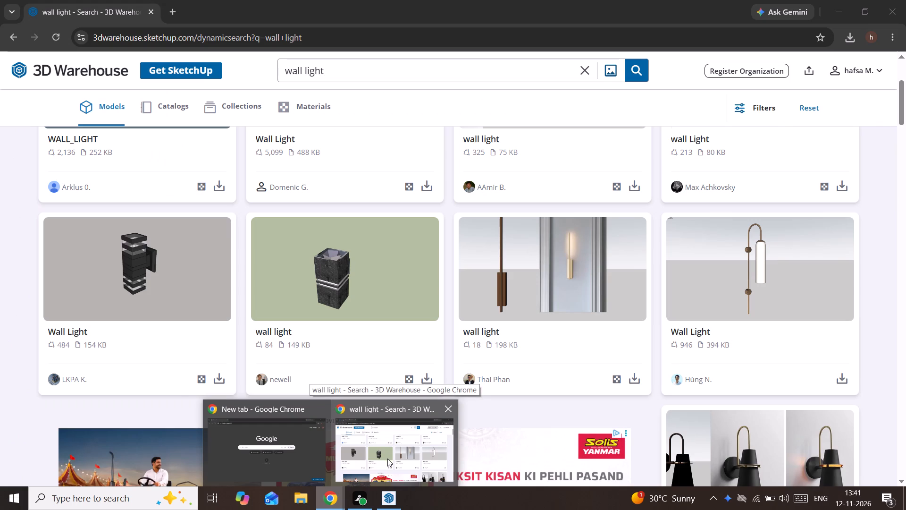
{"action": "left_click", "coordinate": [387, 459]}
{"action": "scroll", "coordinate": [410, 442], "scroll_direction": "down", "scroll_amount": 9}
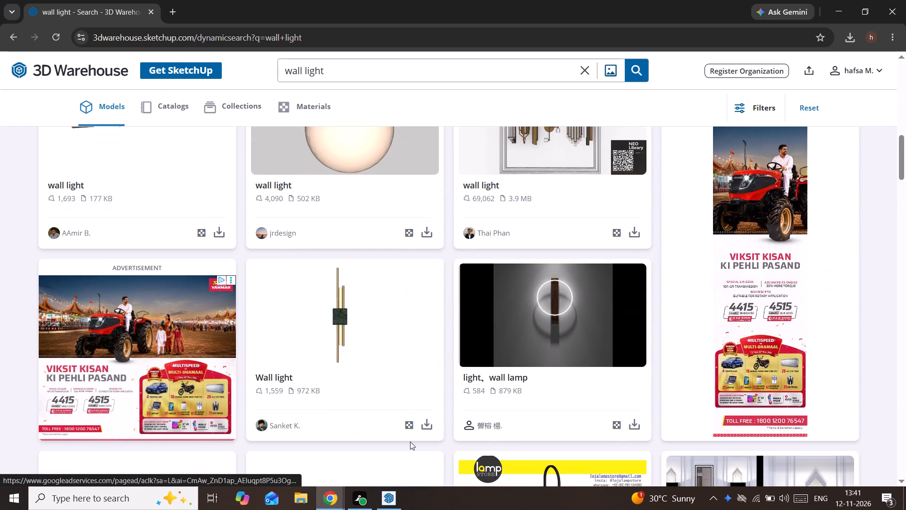
{"action": "scroll", "coordinate": [410, 442], "scroll_direction": "down", "scroll_amount": 6}
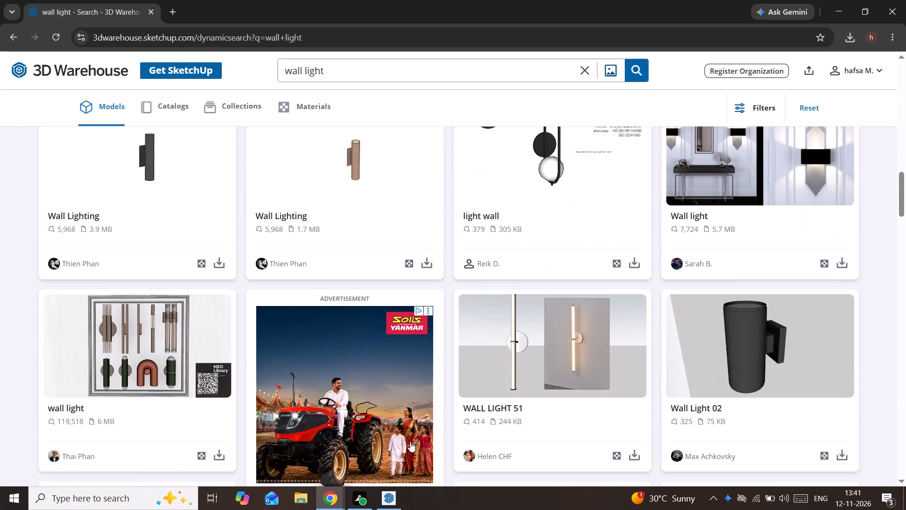
{"action": "scroll", "coordinate": [410, 442], "scroll_direction": "up", "scroll_amount": 1}
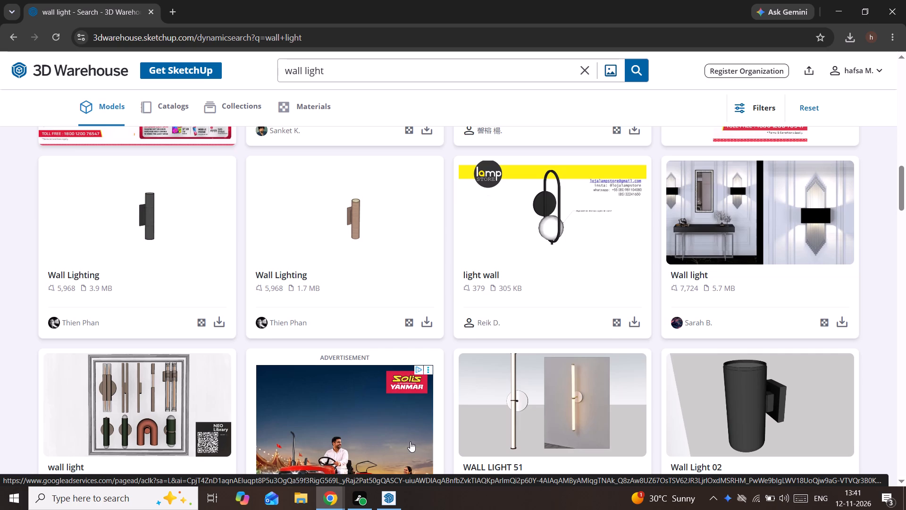
{"action": "scroll", "coordinate": [410, 442], "scroll_direction": "down", "scroll_amount": 9}
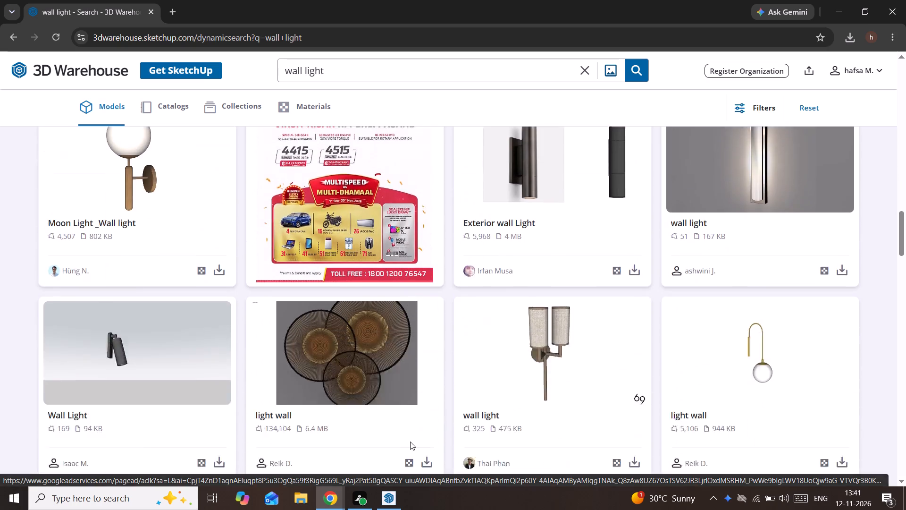
{"action": "scroll", "coordinate": [410, 442], "scroll_direction": "down", "scroll_amount": 4}
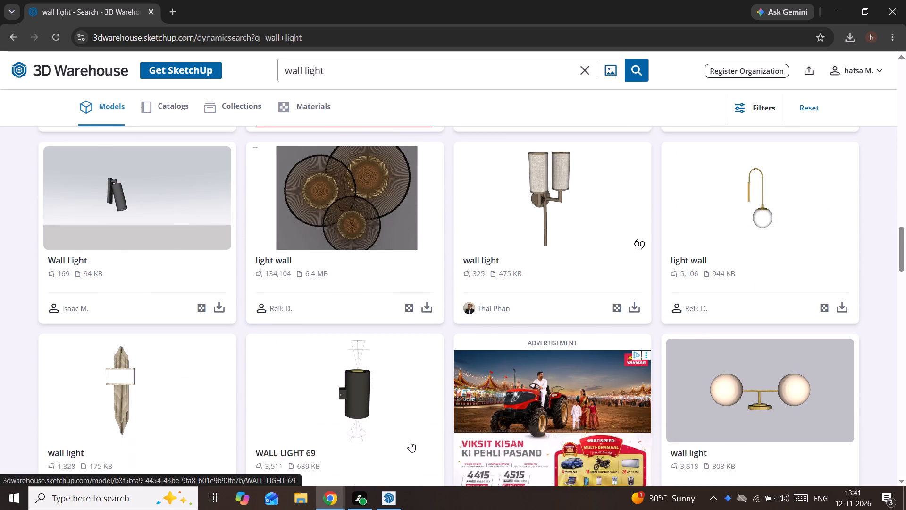
{"action": "scroll", "coordinate": [410, 442], "scroll_direction": "down", "scroll_amount": 3}
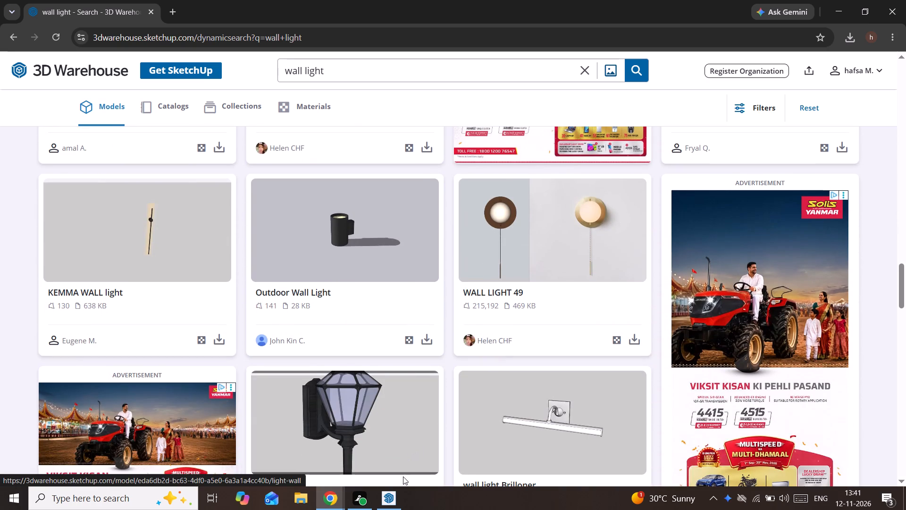
Return to SketchUp and examine the sofa dining area, partition wall and bar wall together from several angles.
{"action": "left_click", "coordinate": [399, 502]}
{"action": "middle_click_drag", "start_coordinate": [393, 402], "coordinate": [388, 377]}
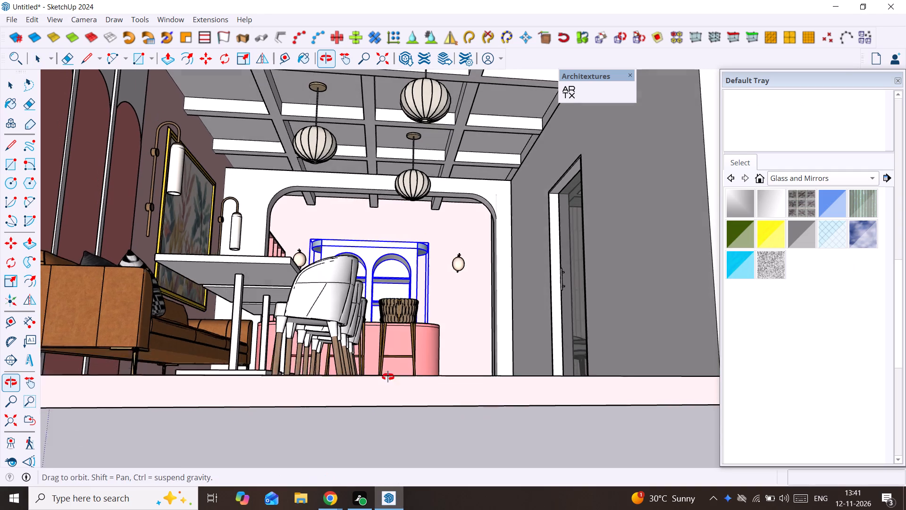
{"action": "middle_click_drag", "start_coordinate": [388, 377], "coordinate": [384, 390]}
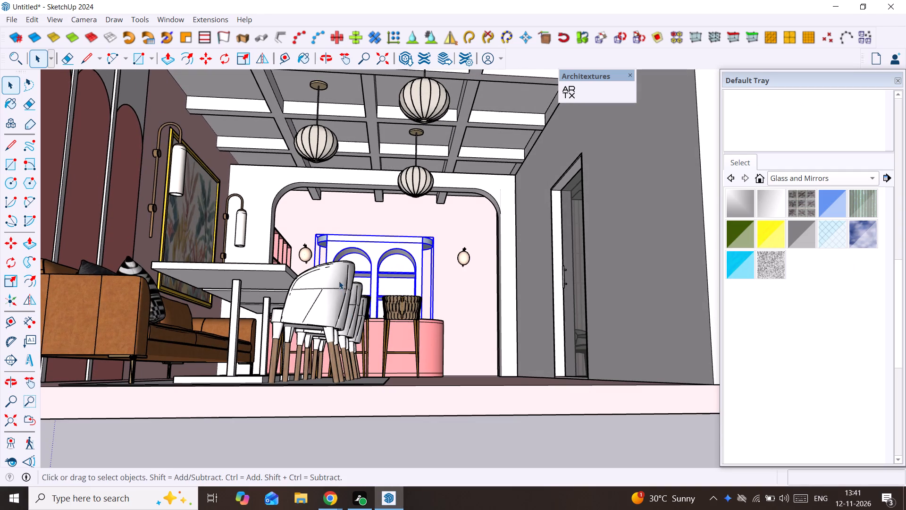
{"action": "middle_click_drag", "start_coordinate": [339, 280], "coordinate": [364, 363], "text": "shift"}
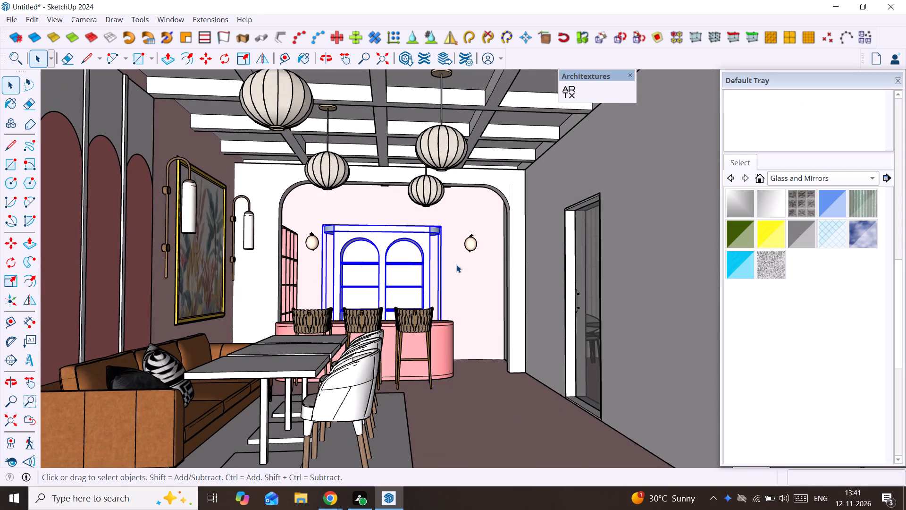
{"action": "middle_click_drag", "start_coordinate": [442, 269], "coordinate": [533, 277]}
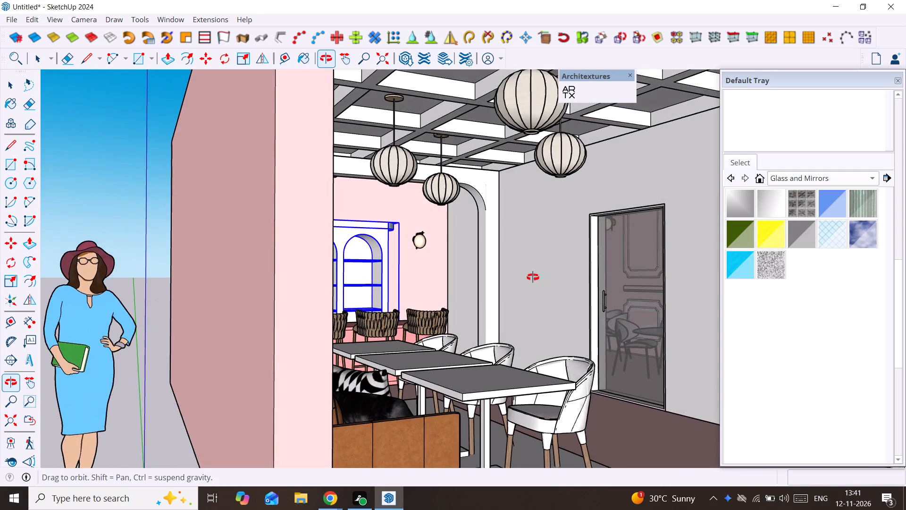
{"action": "middle_click_drag", "start_coordinate": [533, 277], "coordinate": [507, 299]}
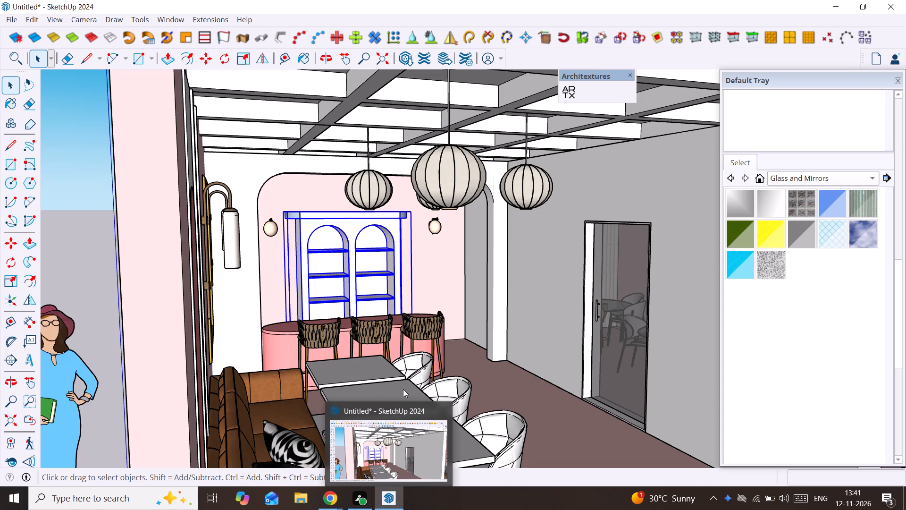
{"action": "middle_click_drag", "start_coordinate": [367, 352], "coordinate": [271, 342]}
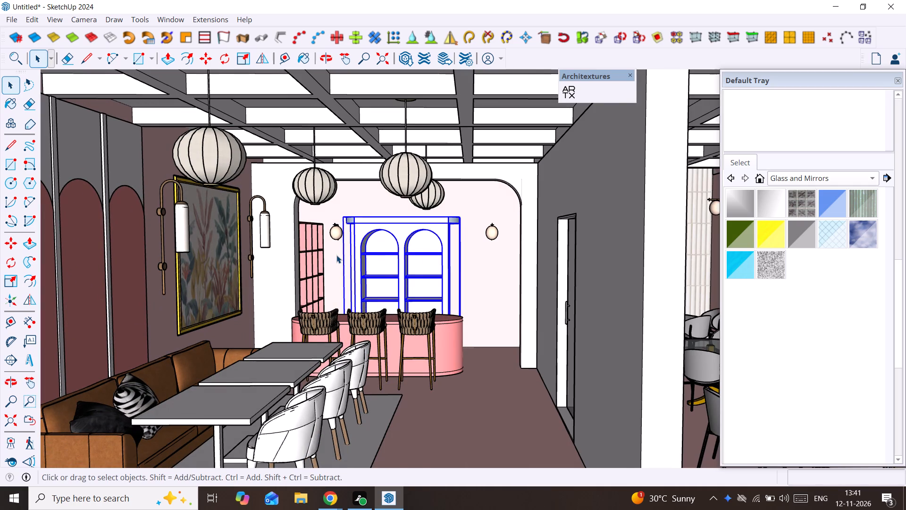
Examine up close how the new globe light copy sits between the pink cube shelving and the arched shelving unit.
{"action": "scroll", "coordinate": [336, 255], "scroll_direction": "up", "scroll_amount": 9}
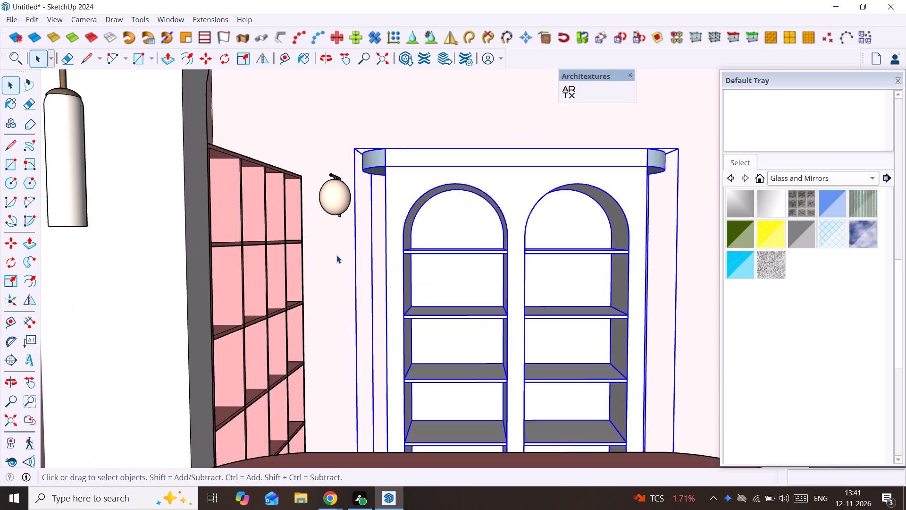
{"action": "scroll", "coordinate": [336, 255], "scroll_direction": "up", "scroll_amount": 2}
{"action": "middle_click_drag", "start_coordinate": [336, 255], "coordinate": [260, 278]}
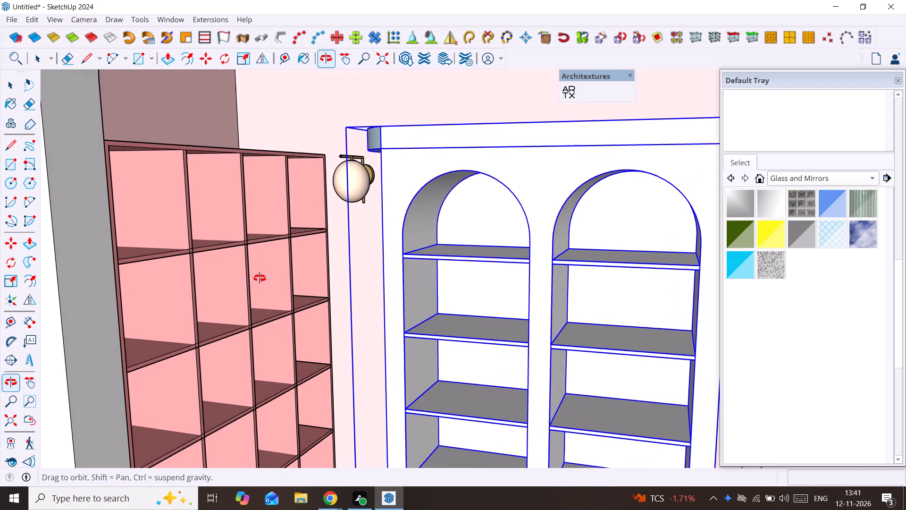
{"action": "middle_click_drag", "start_coordinate": [260, 278], "coordinate": [293, 267]}
{"action": "scroll", "coordinate": [293, 267], "scroll_direction": "down", "scroll_amount": 2}
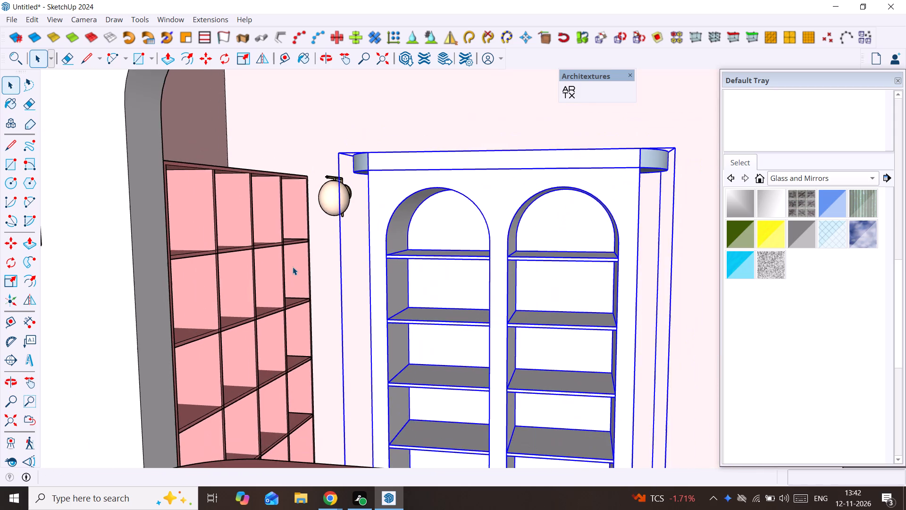
{"action": "scroll", "coordinate": [293, 266], "scroll_direction": "down", "scroll_amount": 1}
{"action": "middle_click_drag", "start_coordinate": [294, 265], "coordinate": [371, 251]}
{"action": "scroll", "coordinate": [371, 251], "scroll_direction": "down", "scroll_amount": 2}
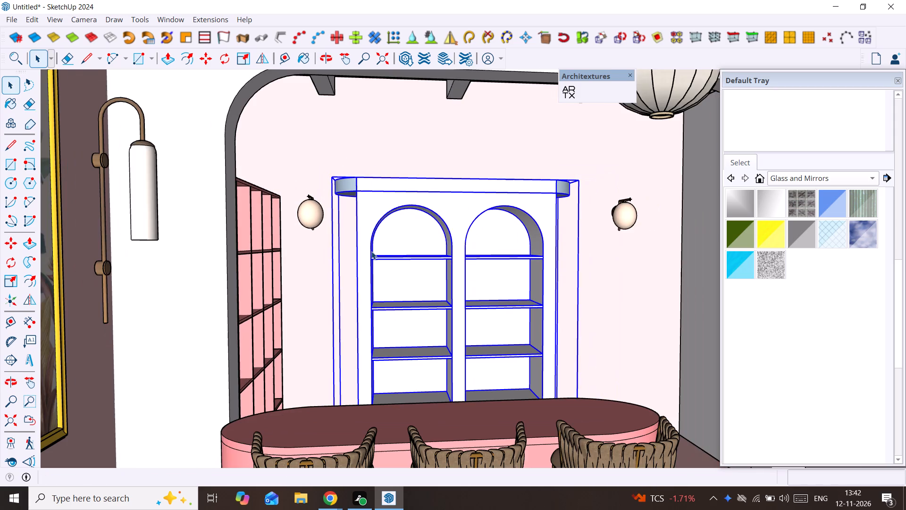
Examine the coffered ceiling, arched opening and shelving wall together from low viewpoints and up close.
{"action": "scroll", "coordinate": [371, 251], "scroll_direction": "down", "scroll_amount": 1}
{"action": "middle_click_drag", "start_coordinate": [371, 251], "coordinate": [359, 198]}
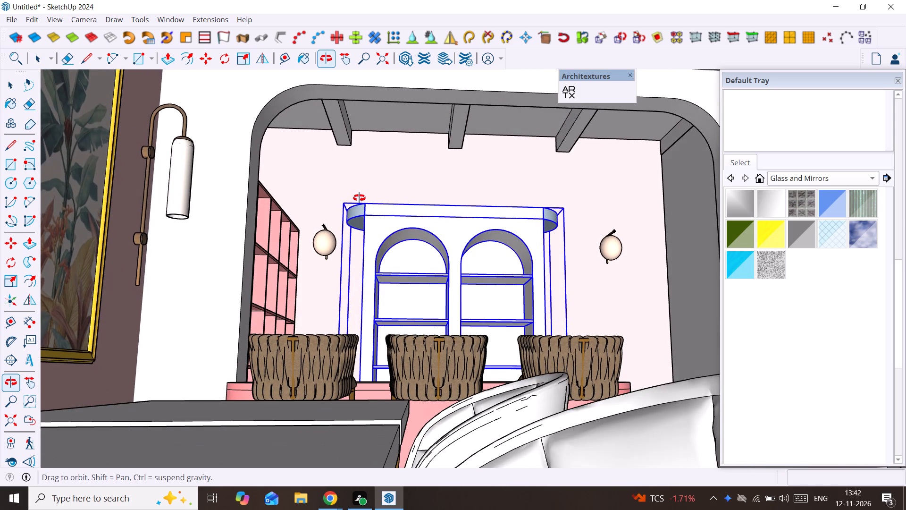
{"action": "middle_click_drag", "start_coordinate": [359, 198], "coordinate": [358, 203]}
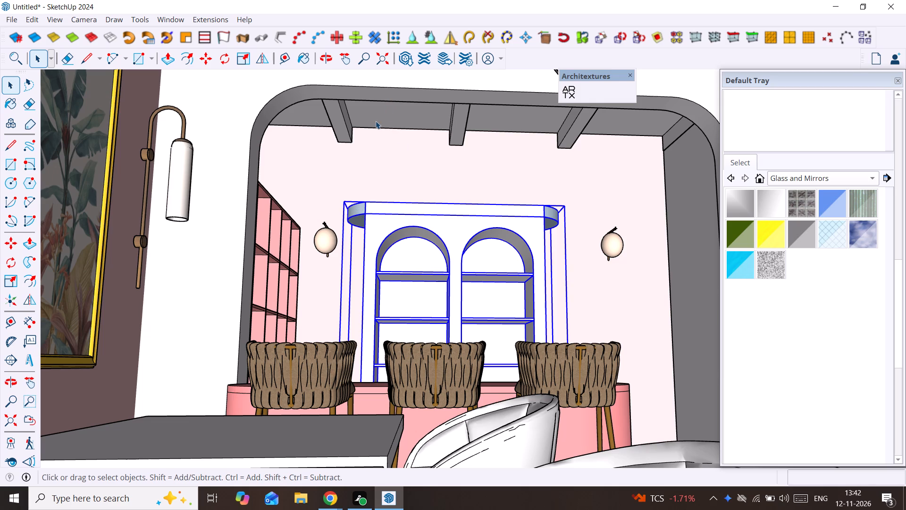
{"action": "middle_click_drag", "start_coordinate": [376, 124], "coordinate": [377, 131]}
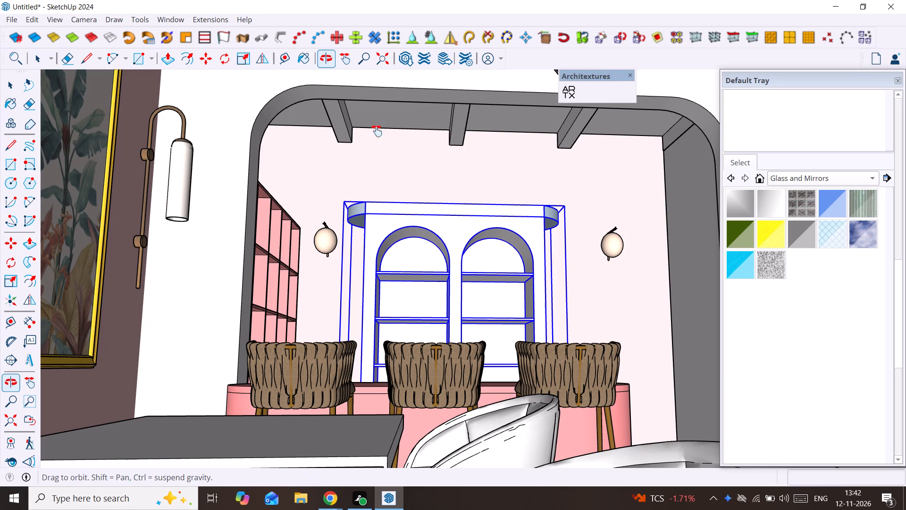
{"action": "middle_click_drag", "start_coordinate": [377, 131], "coordinate": [345, 174]}
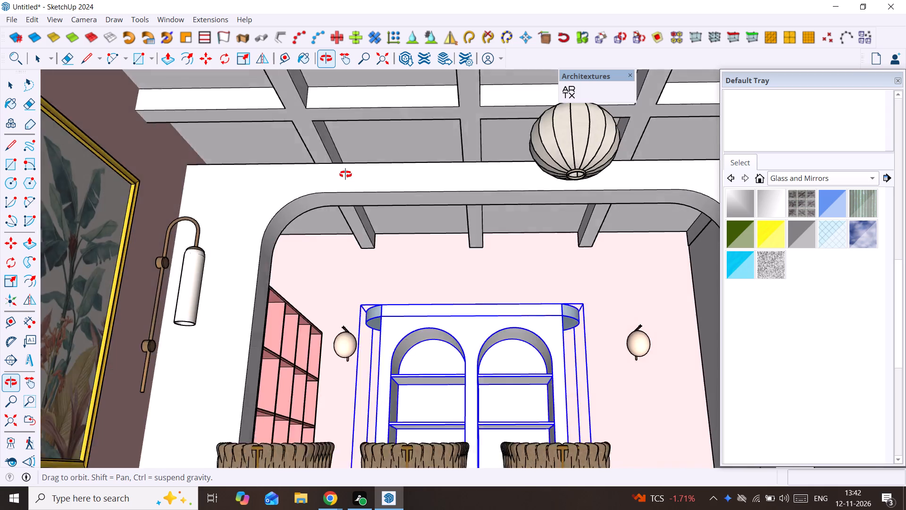
{"action": "middle_click_drag", "start_coordinate": [345, 174], "coordinate": [336, 176]}
{"action": "scroll", "coordinate": [465, 198], "scroll_direction": "up", "scroll_amount": 2}
{"action": "middle_click_drag", "start_coordinate": [465, 198], "coordinate": [445, 146]}
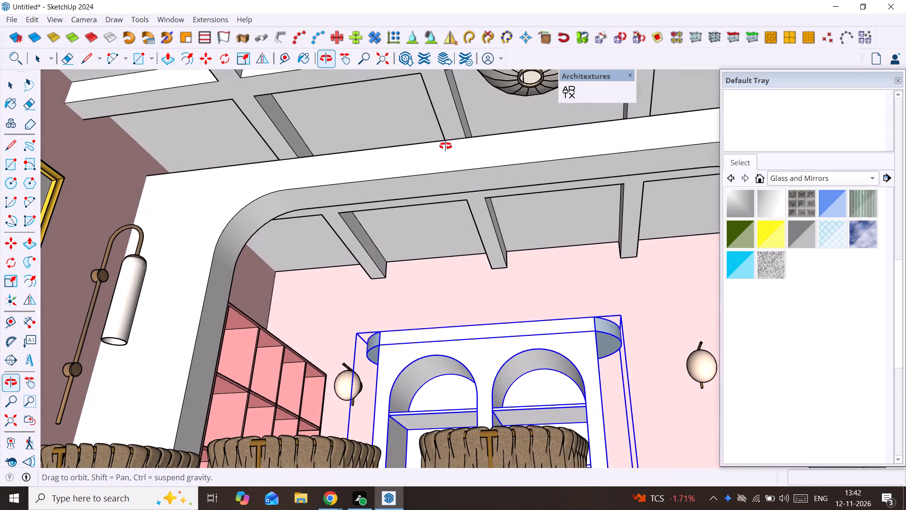
{"action": "middle_click_drag", "start_coordinate": [445, 146], "coordinate": [347, 130]}
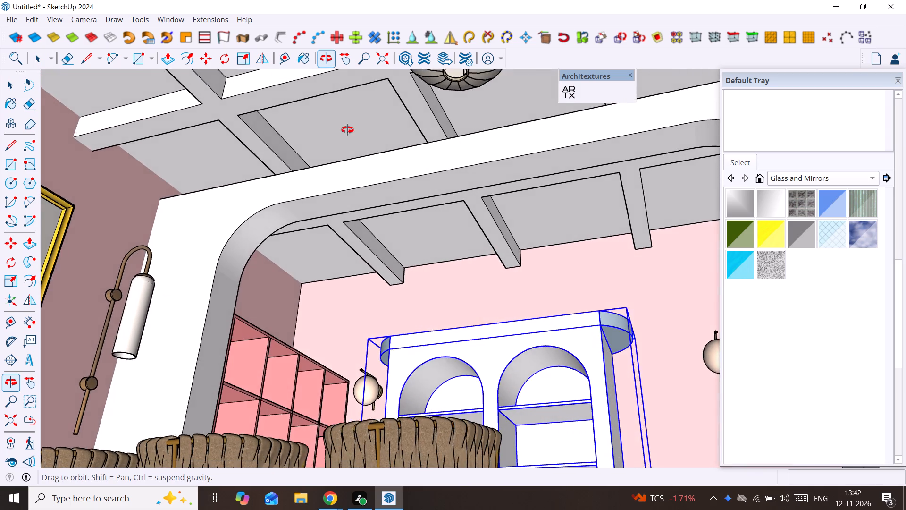
{"action": "middle_click_drag", "start_coordinate": [347, 130], "coordinate": [530, 182]}
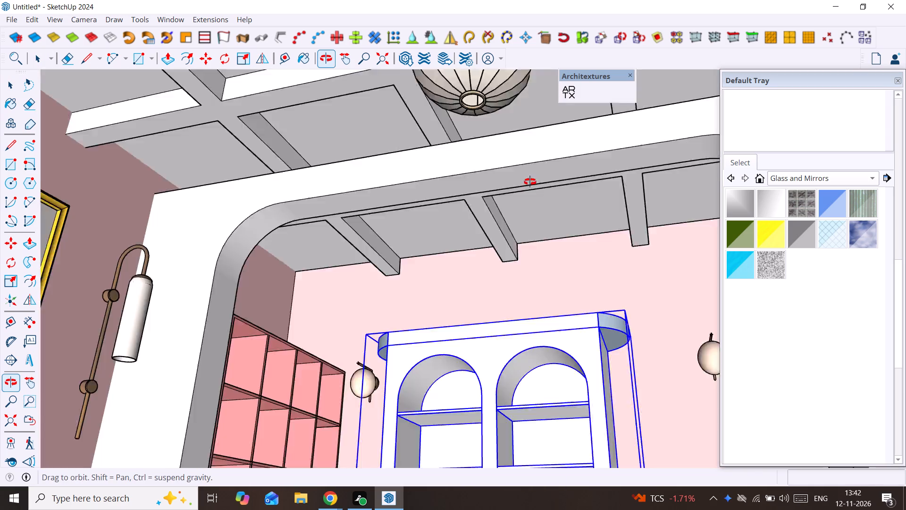
{"action": "middle_click_drag", "start_coordinate": [530, 182], "coordinate": [515, 184]}
{"action": "scroll", "coordinate": [515, 184], "scroll_direction": "up", "scroll_amount": 4}
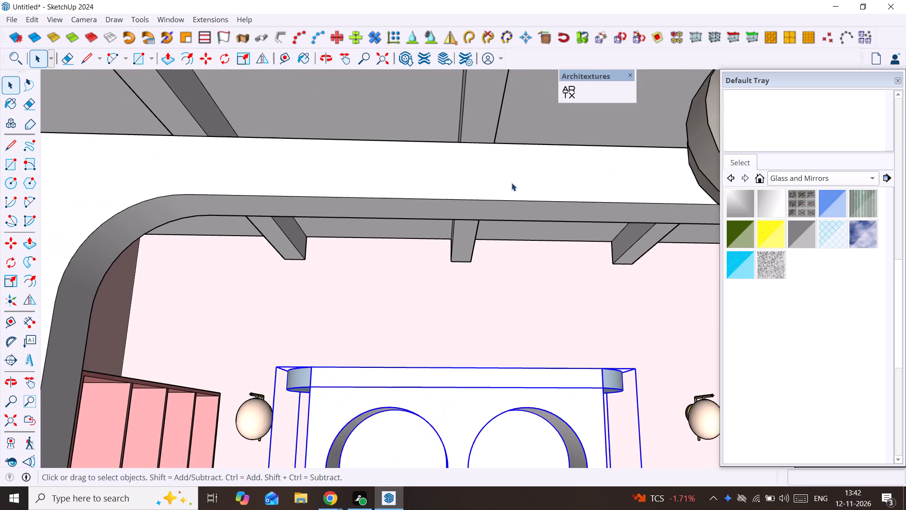
{"action": "middle_click_drag", "start_coordinate": [512, 183], "coordinate": [471, 82]}
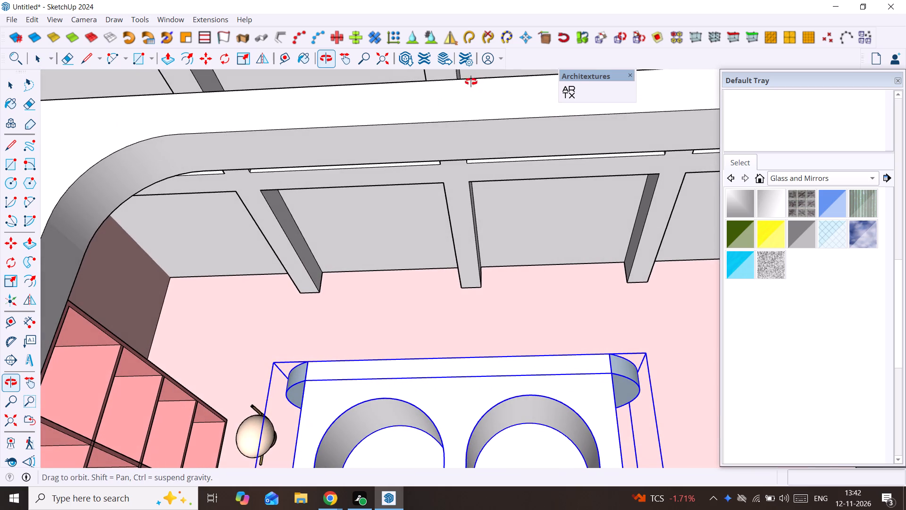
{"action": "middle_click_drag", "start_coordinate": [471, 82], "coordinate": [489, 146]}
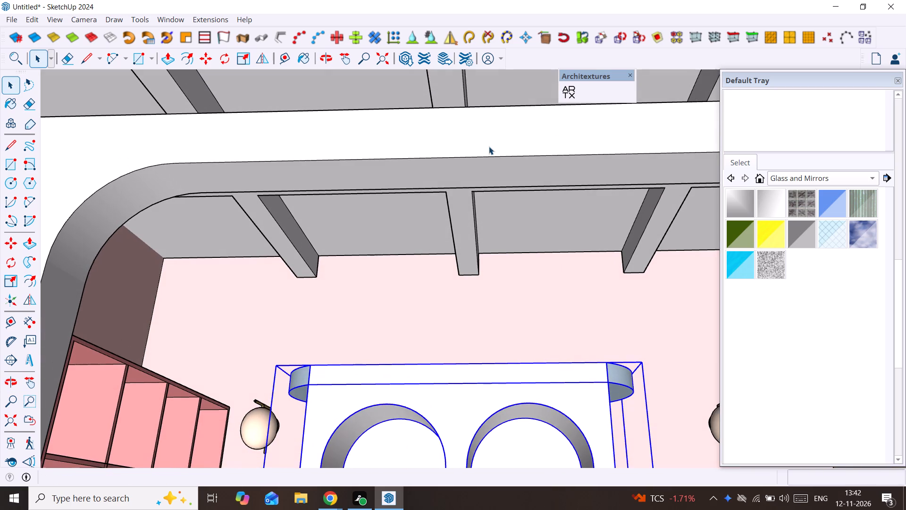
Isolate the coffered ceiling and arched partition group from the rest of the model.
{"action": "left_click", "coordinate": [489, 146]}
{"action": "left_click", "coordinate": [489, 205], "text": "ctrl"}
{"action": "right_click", "coordinate": [489, 205], "text": "ctrl"}
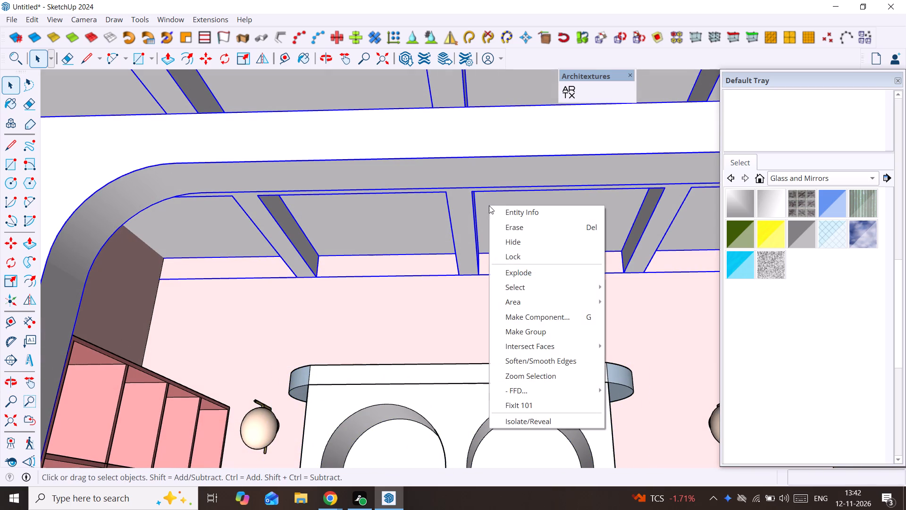
{"action": "left_click", "coordinate": [540, 423], "text": "ctrl"}
Examine the isolated coffered ceiling and arched partition from above, from the side and from below.
{"action": "scroll", "coordinate": [517, 278], "scroll_direction": "down", "scroll_amount": 11}
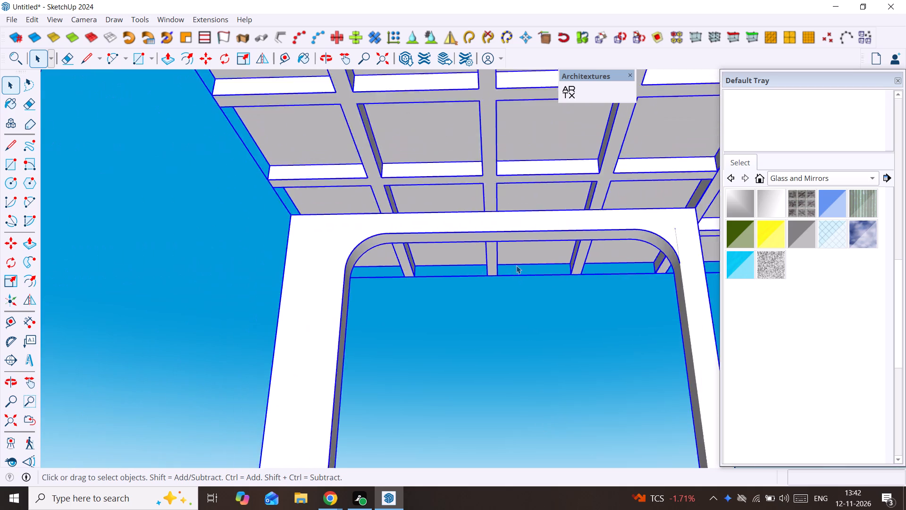
{"action": "scroll", "coordinate": [516, 265], "scroll_direction": "down", "scroll_amount": 9}
{"action": "middle_click_drag", "start_coordinate": [506, 247], "coordinate": [537, 206]}
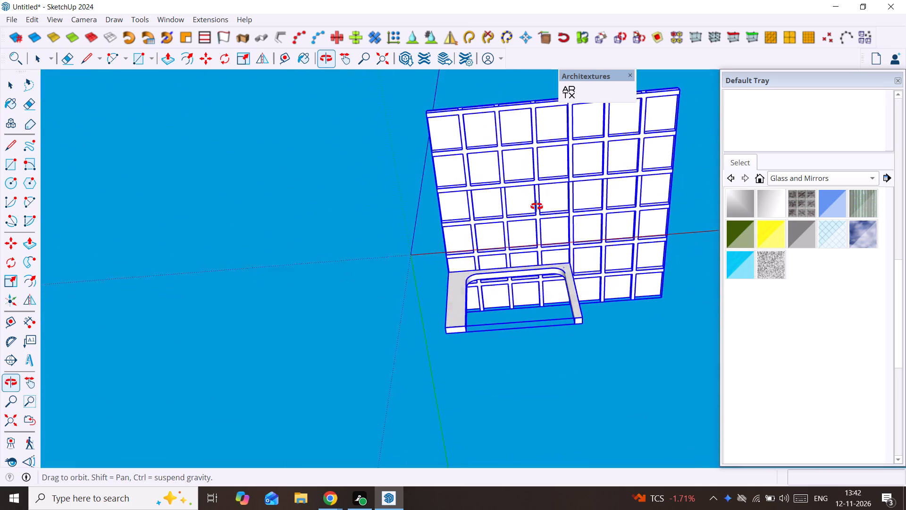
{"action": "middle_click_drag", "start_coordinate": [537, 206], "coordinate": [766, 369]}
{"action": "middle_click_drag", "start_coordinate": [353, 317], "coordinate": [668, 307]}
{"action": "scroll", "coordinate": [456, 263], "scroll_direction": "up", "scroll_amount": 2}
{"action": "middle_click_drag", "start_coordinate": [454, 261], "coordinate": [453, 248]}
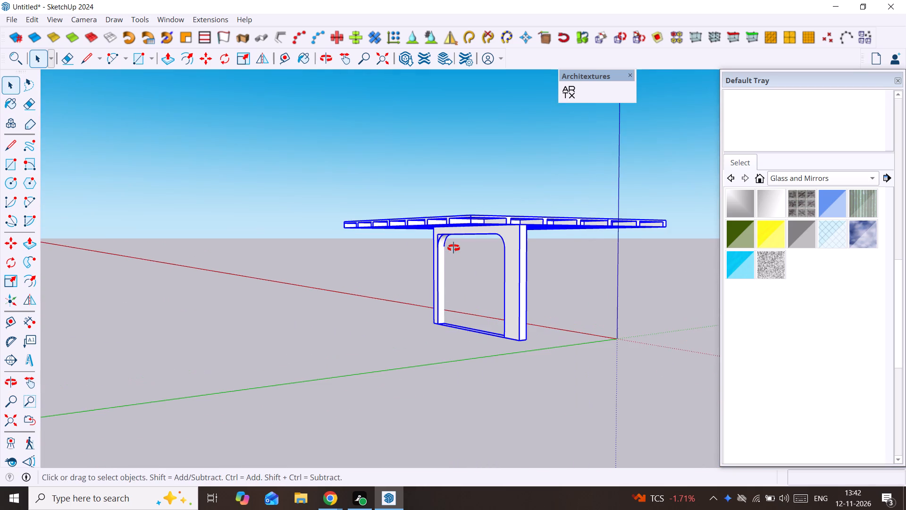
{"action": "middle_click_drag", "start_coordinate": [453, 248], "coordinate": [560, 105]}
{"action": "scroll", "coordinate": [470, 245], "scroll_direction": "up", "scroll_amount": 2}
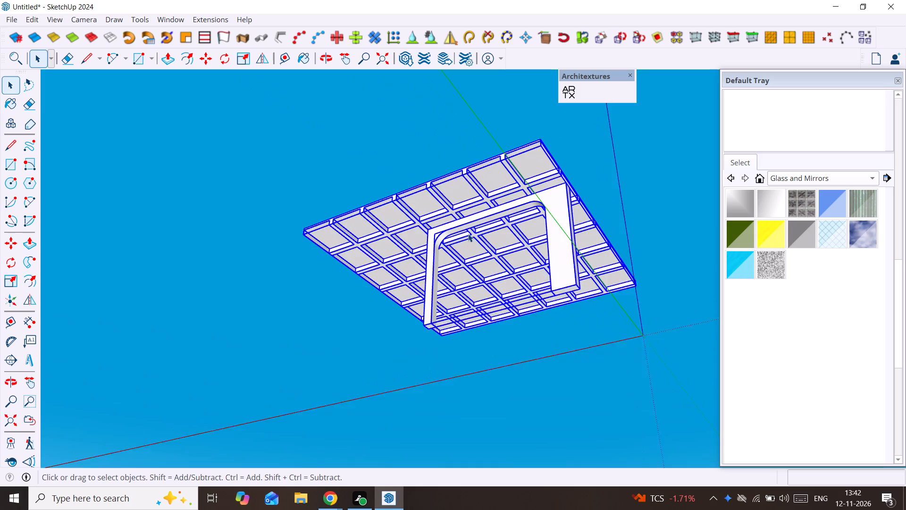
{"action": "scroll", "coordinate": [468, 225], "scroll_direction": "up", "scroll_amount": 3}
{"action": "middle_click_drag", "start_coordinate": [468, 221], "coordinate": [526, 137]}
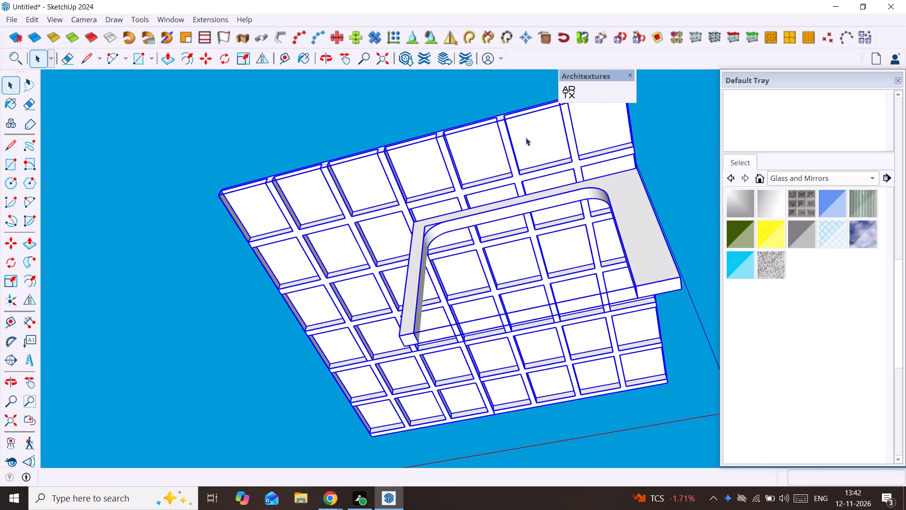
Import the Nelson_Saucer pendant lamp from Downloads and place it beside the isolated coffered ceiling.
{"action": "left_click", "coordinate": [8, 17]}
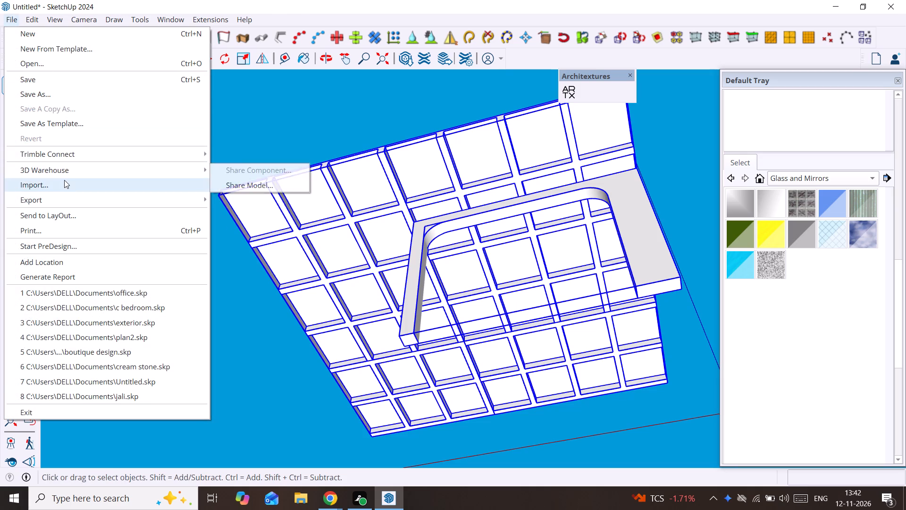
{"action": "left_click", "coordinate": [65, 181]}
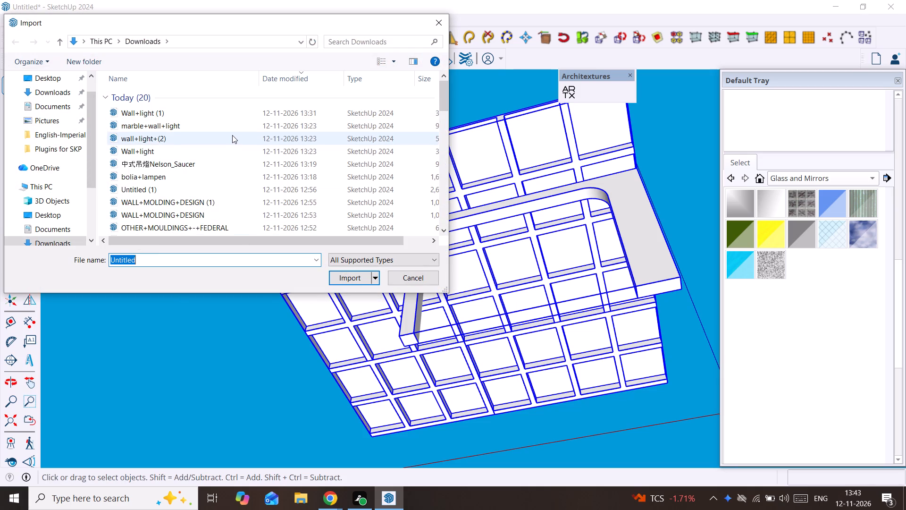
{"action": "left_click", "coordinate": [232, 162]}
{"action": "left_click", "coordinate": [354, 281]}
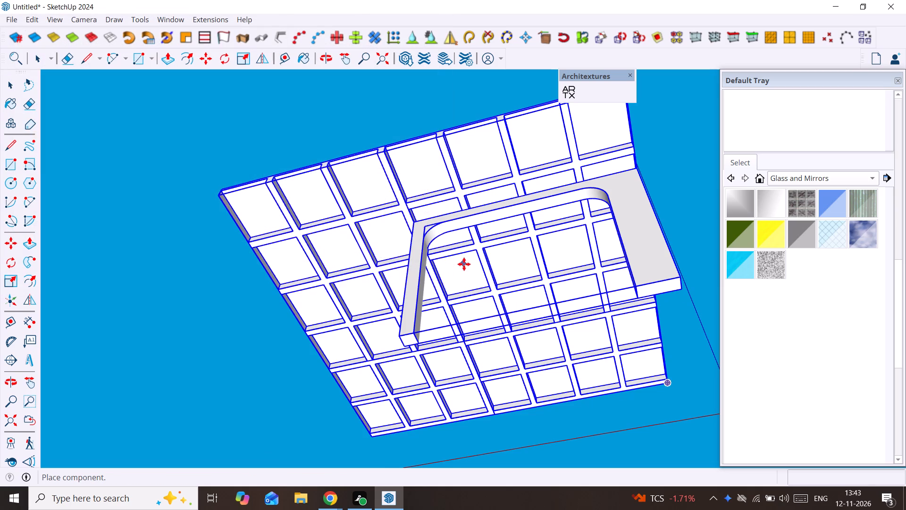
{"action": "scroll", "coordinate": [462, 266], "scroll_direction": "up", "scroll_amount": 2}
{"action": "middle_click_drag", "start_coordinate": [458, 275], "coordinate": [453, 334]}
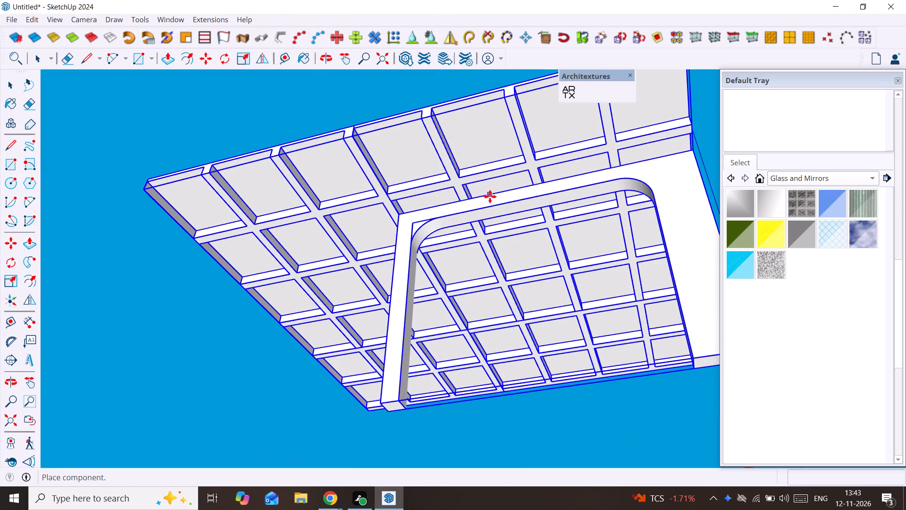
{"action": "middle_click_drag", "start_coordinate": [435, 374], "coordinate": [360, 440]}
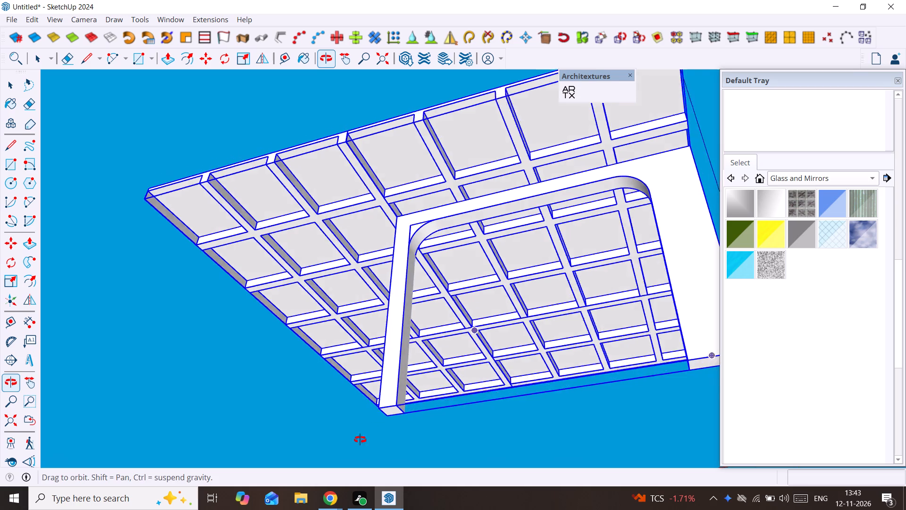
{"action": "middle_click_drag", "start_coordinate": [360, 440], "coordinate": [342, 509]}
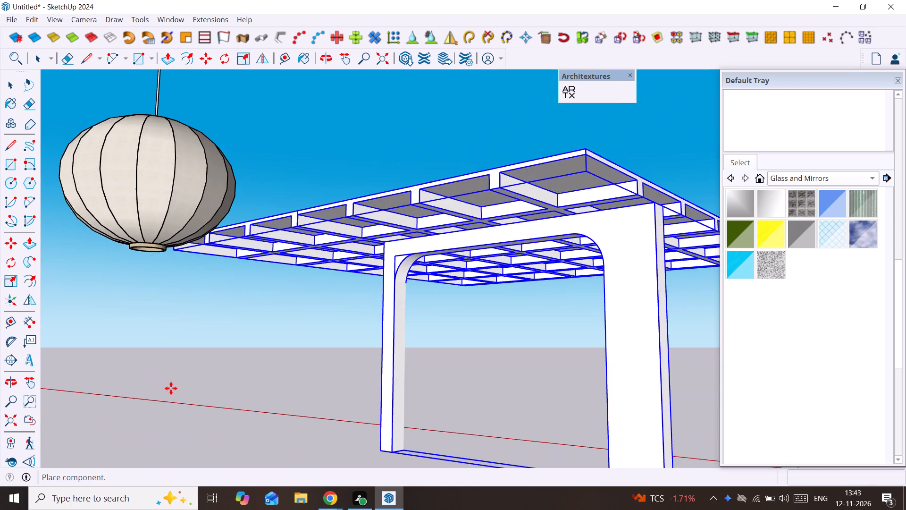
{"action": "left_click", "coordinate": [331, 391]}
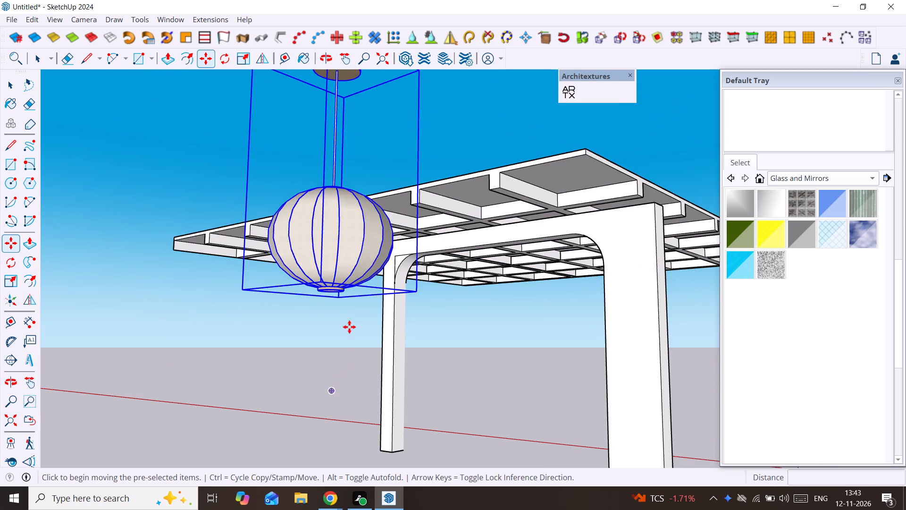
Move the pendant lamp in stages to the ceiling's outer edge by the arched partition, ending with about 9' 5" along the green axis.
{"action": "scroll", "coordinate": [325, 215], "scroll_direction": "down", "scroll_amount": 13}
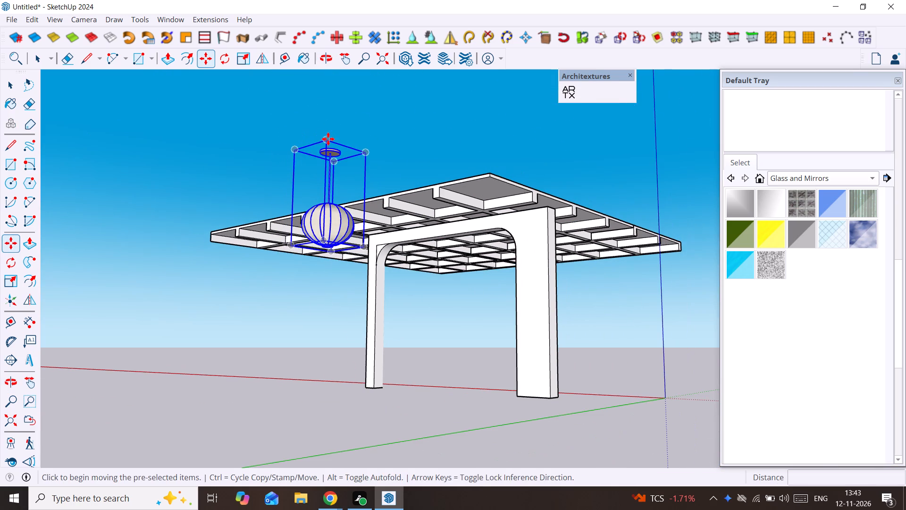
{"action": "left_click", "coordinate": [328, 139]}
{"action": "left_click", "coordinate": [457, 188]}
{"action": "scroll", "coordinate": [456, 195], "scroll_direction": "up", "scroll_amount": 4}
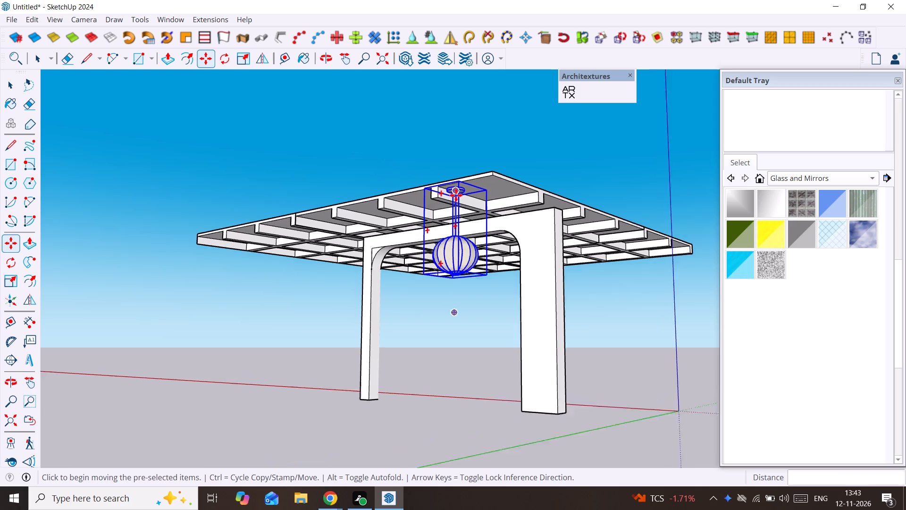
{"action": "scroll", "coordinate": [456, 195], "scroll_direction": "up", "scroll_amount": 3}
{"action": "middle_click_drag", "start_coordinate": [453, 195], "coordinate": [629, 232]}
{"action": "scroll", "coordinate": [629, 232], "scroll_direction": "down", "scroll_amount": 3}
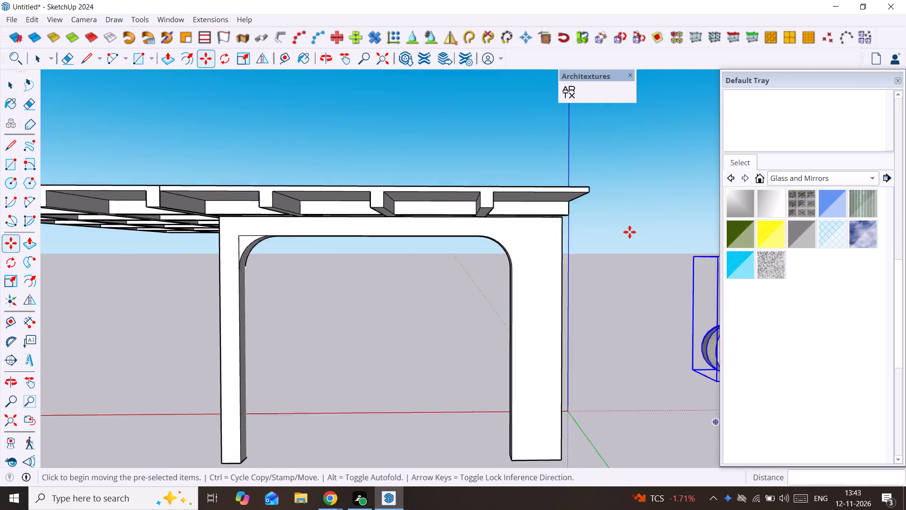
{"action": "left_click", "coordinate": [681, 279]}
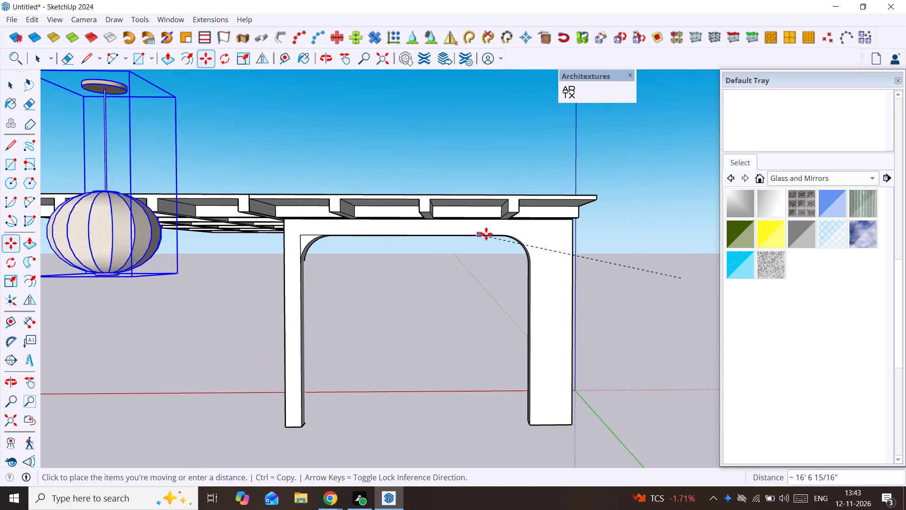
{"action": "scroll", "coordinate": [487, 234], "scroll_direction": "down", "scroll_amount": 5}
{"action": "middle_click_drag", "start_coordinate": [487, 234], "coordinate": [326, 299]}
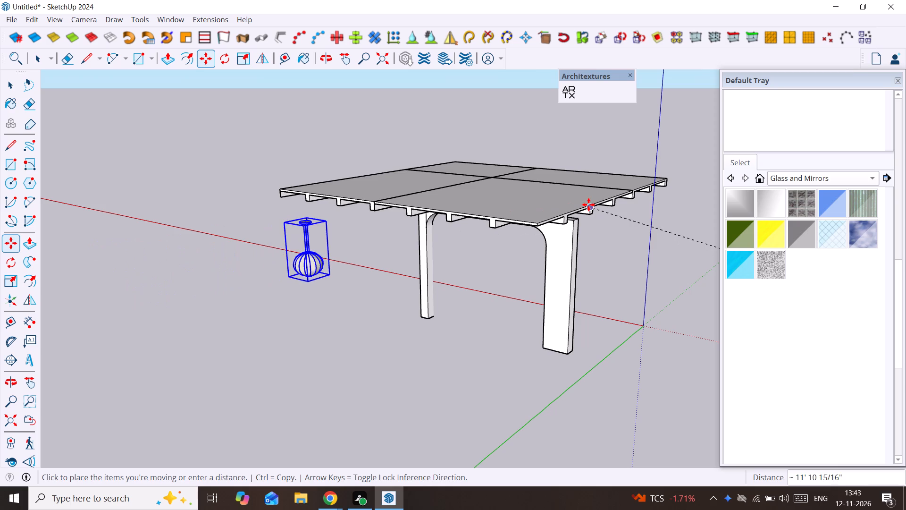
{"action": "left_click", "coordinate": [611, 200]}
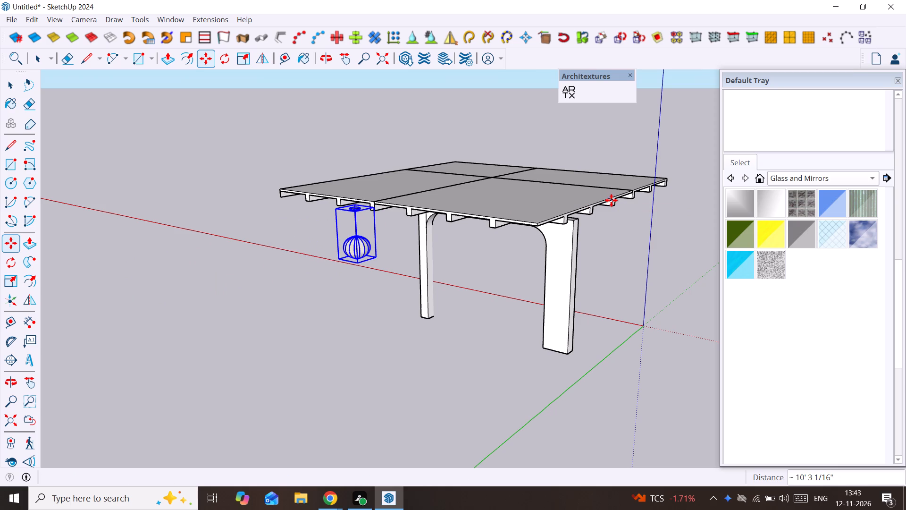
{"action": "left_click", "coordinate": [361, 220]}
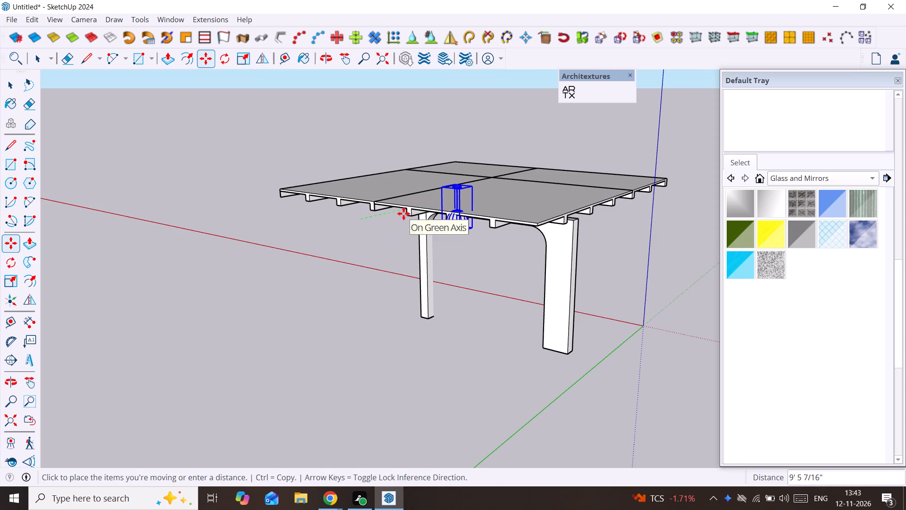
{"action": "left_click", "coordinate": [403, 213]}
Lower the pendant lamp about 1' 8" into a coffer at the ceiling's outer edge and check its fit from below.
{"action": "scroll", "coordinate": [430, 216], "scroll_direction": "up", "scroll_amount": 3}
{"action": "middle_click_drag", "start_coordinate": [451, 219], "coordinate": [504, 282]}
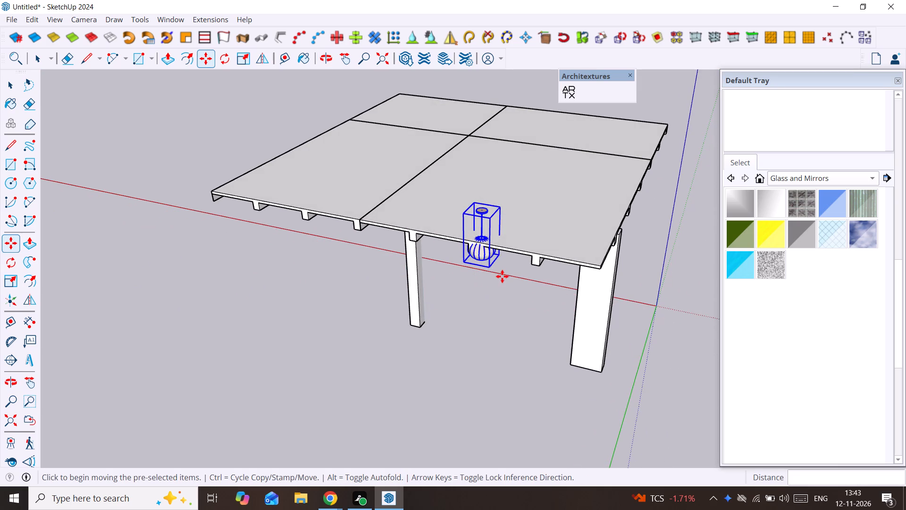
{"action": "scroll", "coordinate": [490, 209], "scroll_direction": "up", "scroll_amount": 7}
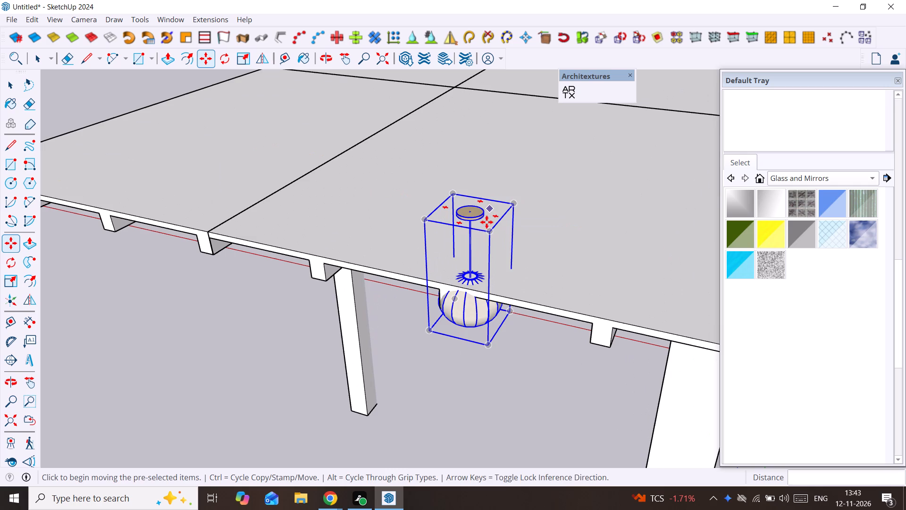
{"action": "left_click", "coordinate": [488, 235]}
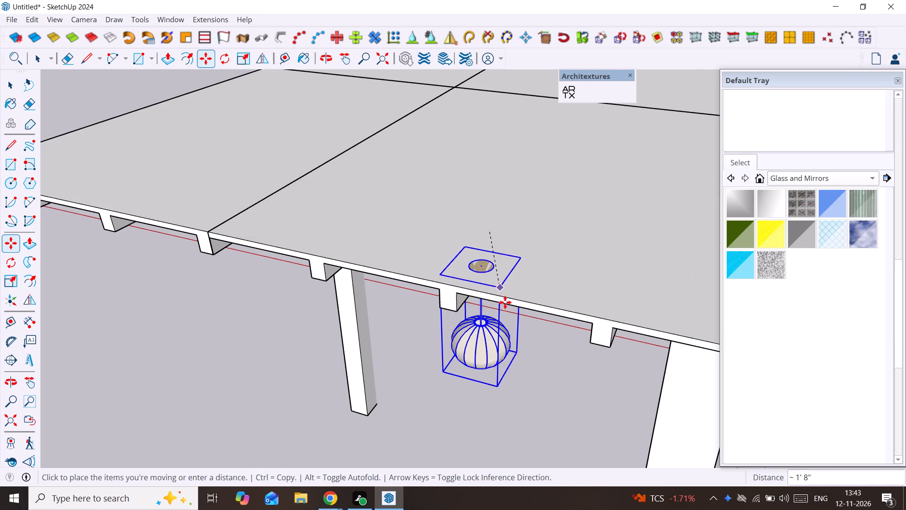
{"action": "left_click", "coordinate": [506, 306]}
{"action": "middle_click_drag", "start_coordinate": [506, 305], "coordinate": [491, 114]}
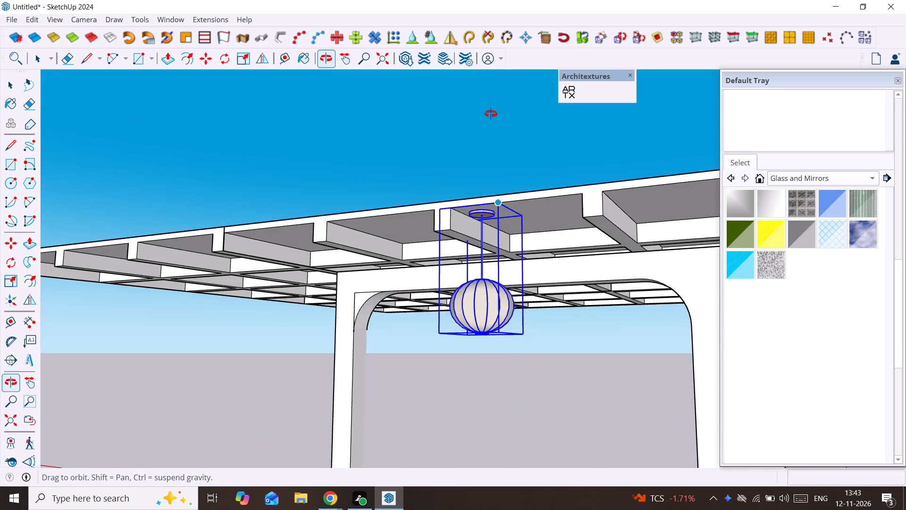
{"action": "middle_click_drag", "start_coordinate": [491, 114], "coordinate": [488, 102]}
{"action": "scroll", "coordinate": [495, 223], "scroll_direction": "up", "scroll_amount": 3}
{"action": "middle_click_drag", "start_coordinate": [495, 223], "coordinate": [600, 116]}
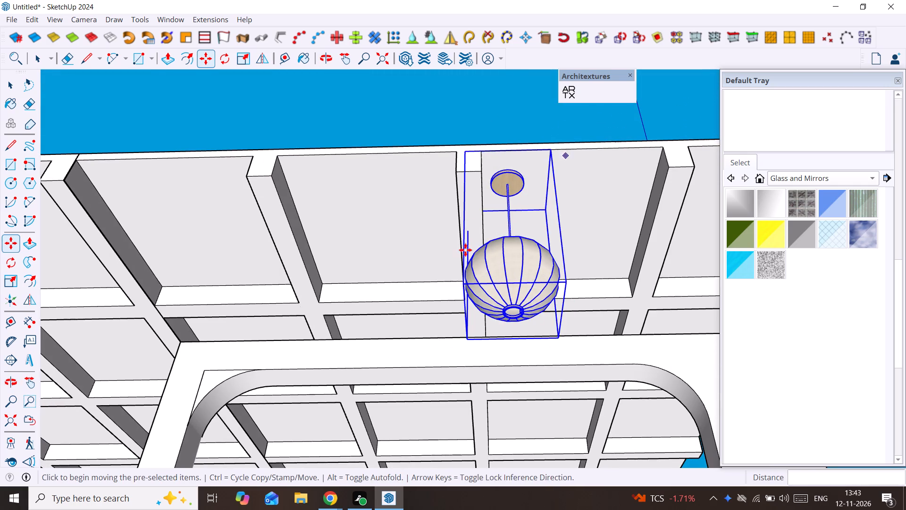
Examine from below how the pendant lamp sits against the coffer beams at the ceiling's outer edge.
{"action": "scroll", "coordinate": [432, 275], "scroll_direction": "up", "scroll_amount": 1}
{"action": "middle_click_drag", "start_coordinate": [432, 275], "coordinate": [433, 211]}
{"action": "middle_click_drag", "start_coordinate": [433, 209], "coordinate": [421, 127], "text": "shift"}
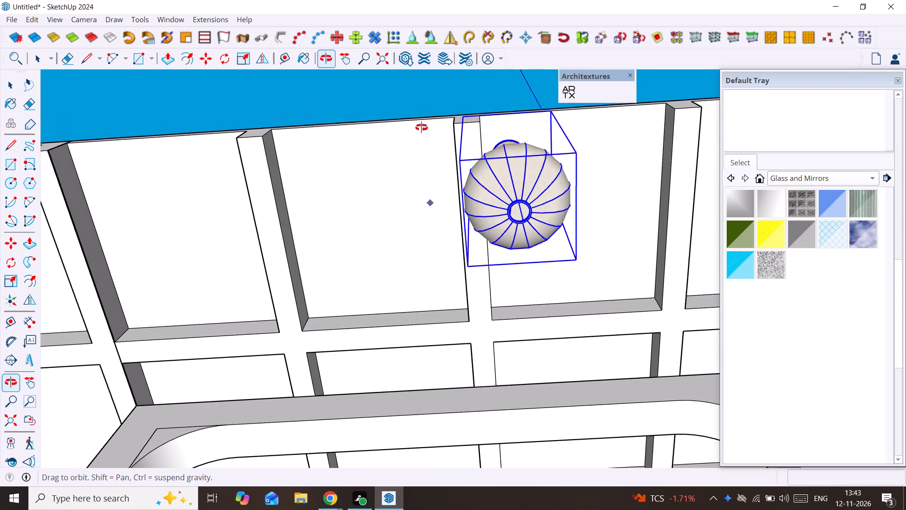
{"action": "middle_click_drag", "start_coordinate": [421, 127], "coordinate": [421, 117], "text": "shift"}
{"action": "middle_click_drag", "start_coordinate": [431, 211], "coordinate": [445, 161], "text": "shift"}
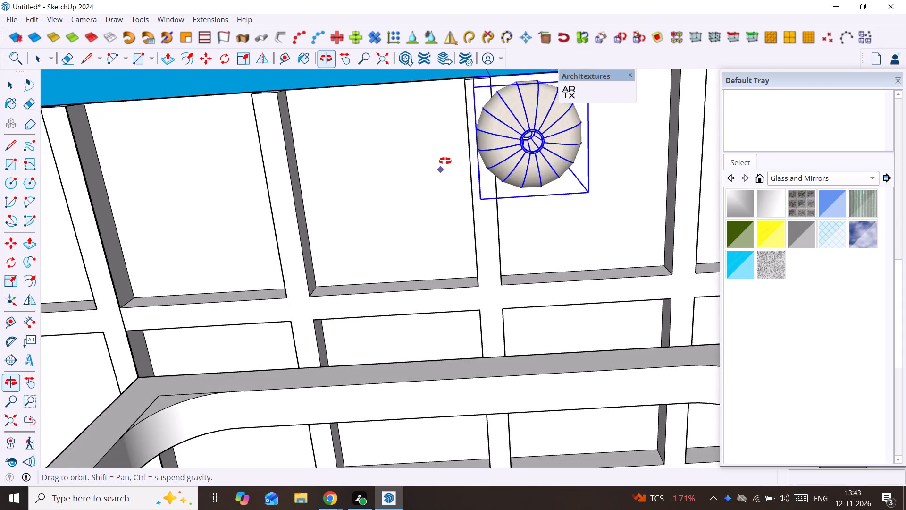
{"action": "middle_click_drag", "start_coordinate": [445, 161], "coordinate": [479, 149], "text": "shift"}
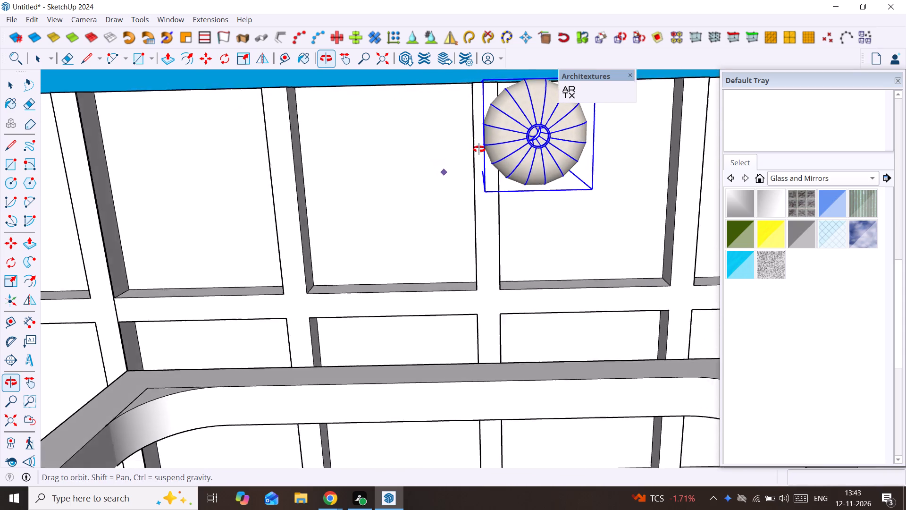
{"action": "middle_click_drag", "start_coordinate": [479, 149], "coordinate": [450, 137], "text": "shift"}
{"action": "scroll", "coordinate": [545, 161], "scroll_direction": "up", "scroll_amount": 3}
{"action": "middle_click_drag", "start_coordinate": [554, 165], "coordinate": [535, 156], "text": "shift"}
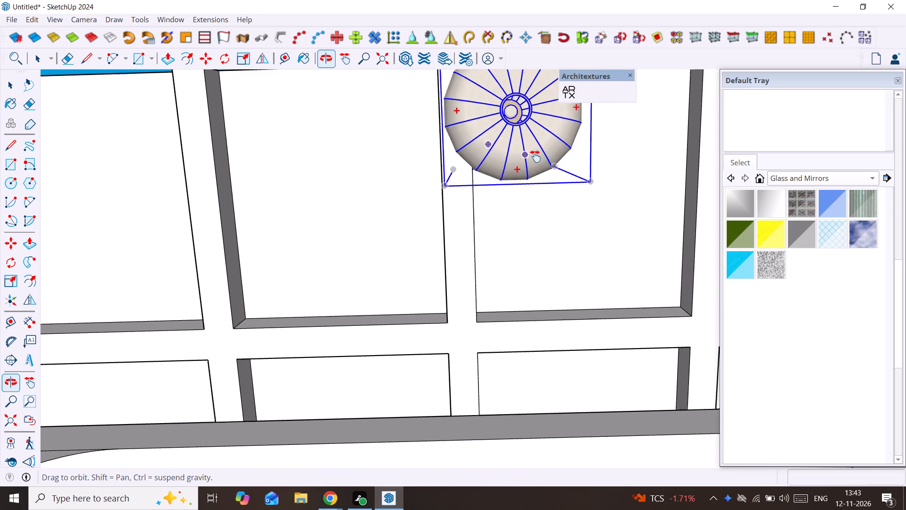
{"action": "middle_click_drag", "start_coordinate": [535, 156], "coordinate": [523, 132], "text": "shift"}
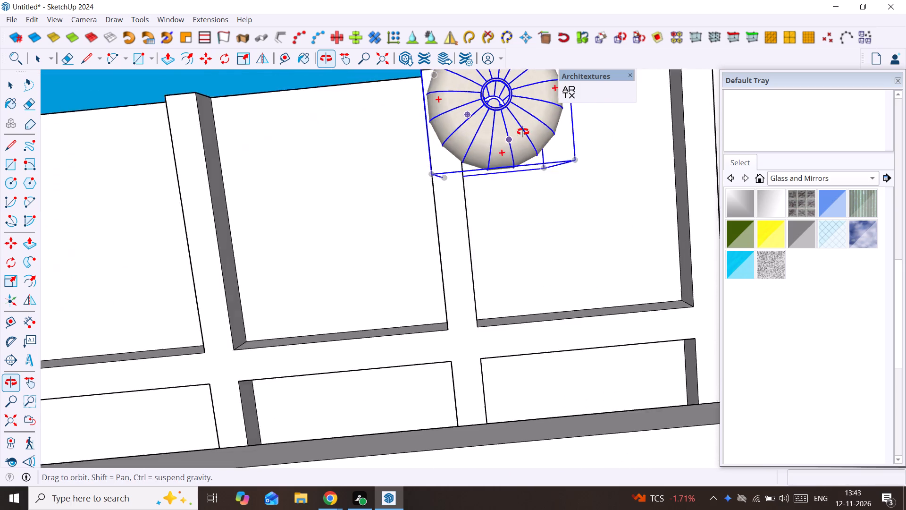
{"action": "middle_click_drag", "start_coordinate": [523, 132], "coordinate": [526, 132], "text": "shift"}
{"action": "scroll", "coordinate": [532, 187], "scroll_direction": "up", "scroll_amount": 1}
{"action": "middle_click_drag", "start_coordinate": [532, 187], "coordinate": [523, 174]}
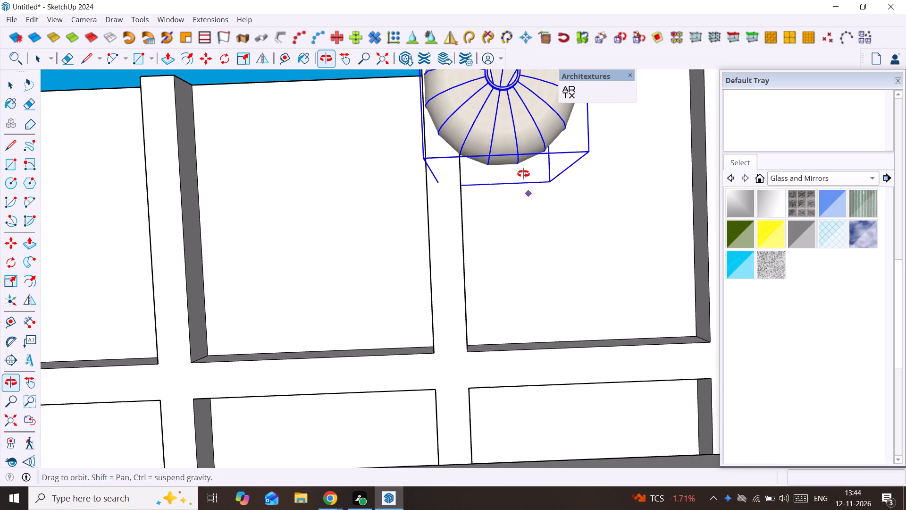
{"action": "middle_click_drag", "start_coordinate": [523, 174], "coordinate": [520, 229]}
{"action": "scroll", "coordinate": [520, 229], "scroll_direction": "down", "scroll_amount": 6}
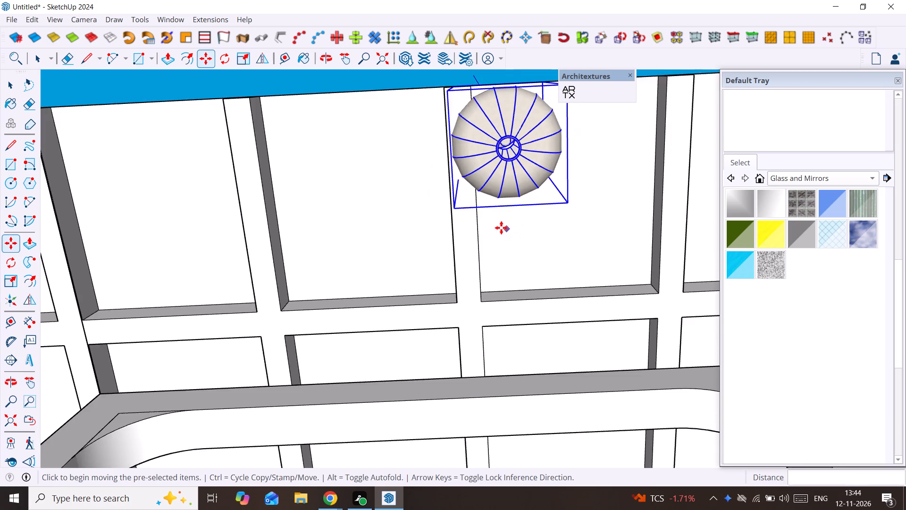
Move the pendant lamp about 4' 5" from the outer edge to the coffer beside the arched partition and nudge it into place.
{"action": "scroll", "coordinate": [501, 228], "scroll_direction": "down", "scroll_amount": 7}
{"action": "middle_click_drag", "start_coordinate": [459, 187], "coordinate": [479, 272]}
{"action": "left_click", "coordinate": [478, 138]}
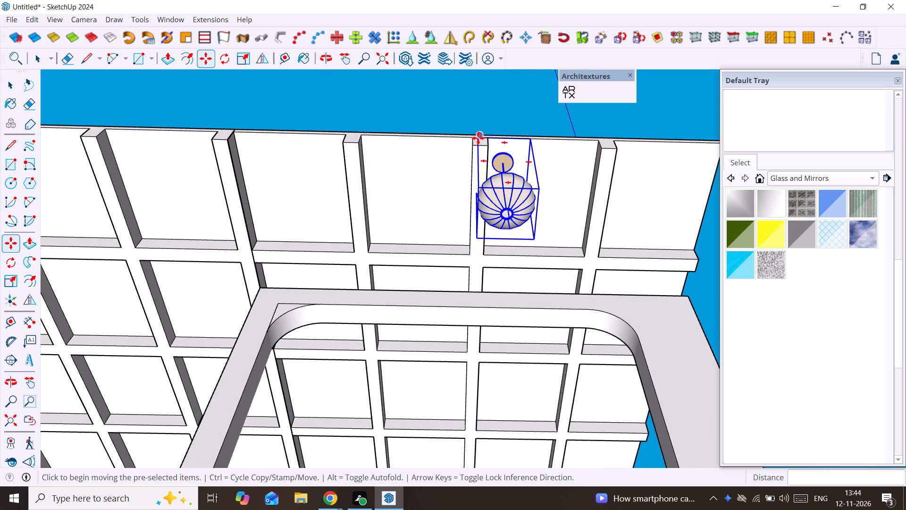
{"action": "left_click", "coordinate": [396, 252]}
{"action": "scroll", "coordinate": [396, 258], "scroll_direction": "up", "scroll_amount": 10}
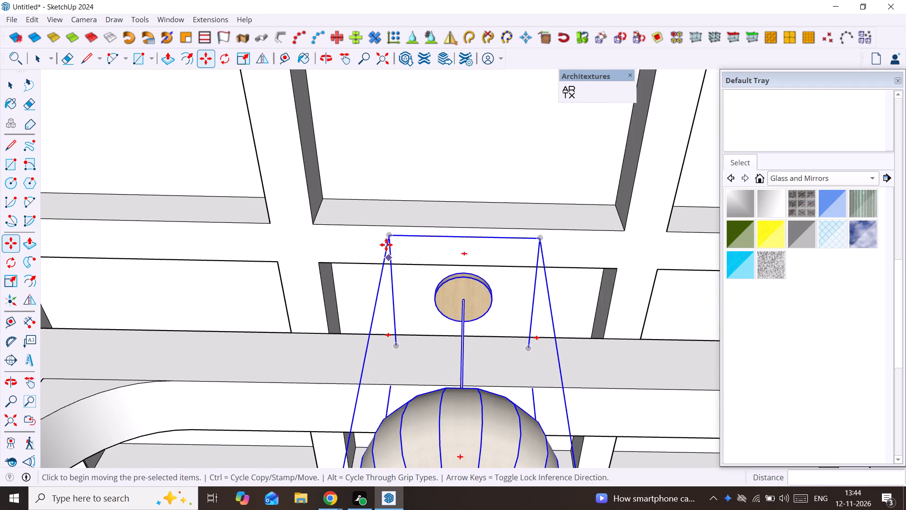
{"action": "left_click", "coordinate": [386, 239]}
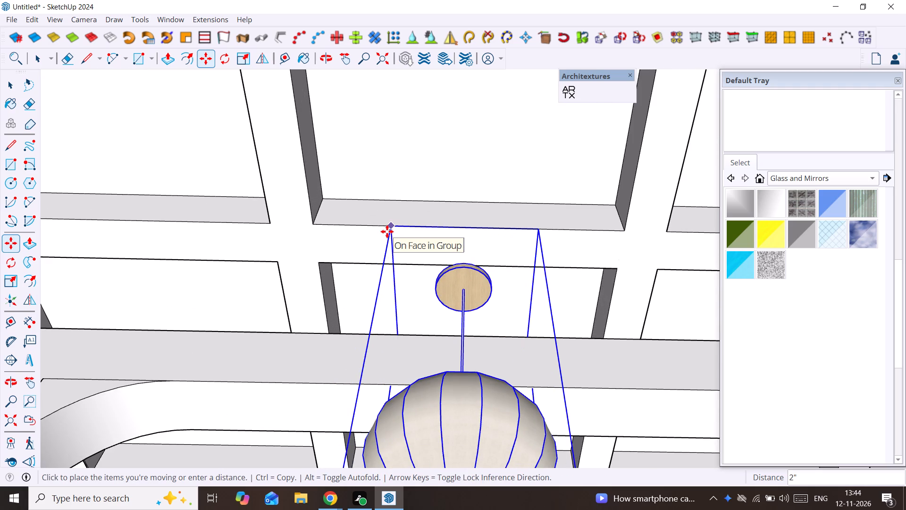
{"action": "left_click", "coordinate": [387, 245]}
{"action": "scroll", "coordinate": [403, 279], "scroll_direction": "up", "scroll_amount": 7}
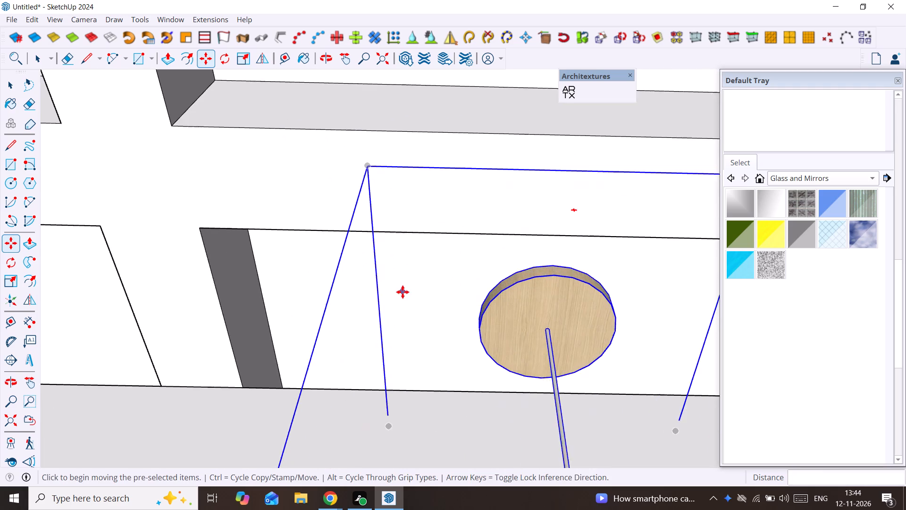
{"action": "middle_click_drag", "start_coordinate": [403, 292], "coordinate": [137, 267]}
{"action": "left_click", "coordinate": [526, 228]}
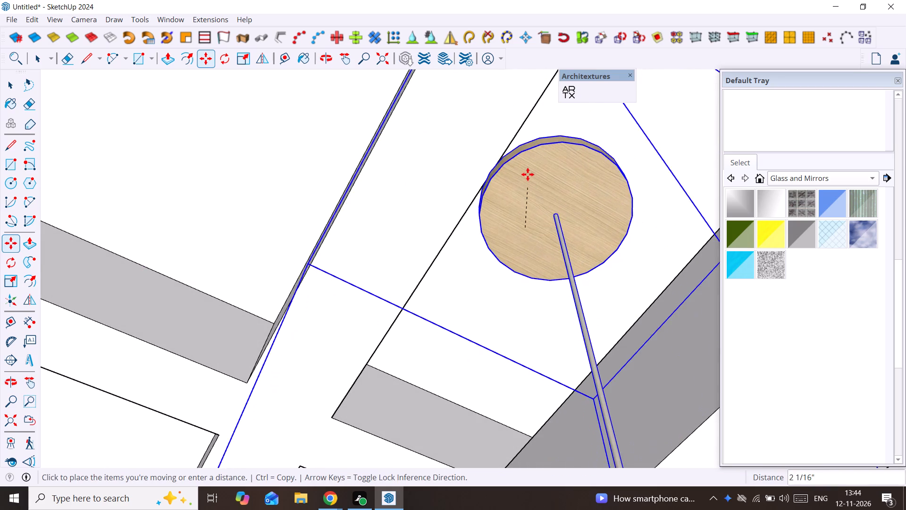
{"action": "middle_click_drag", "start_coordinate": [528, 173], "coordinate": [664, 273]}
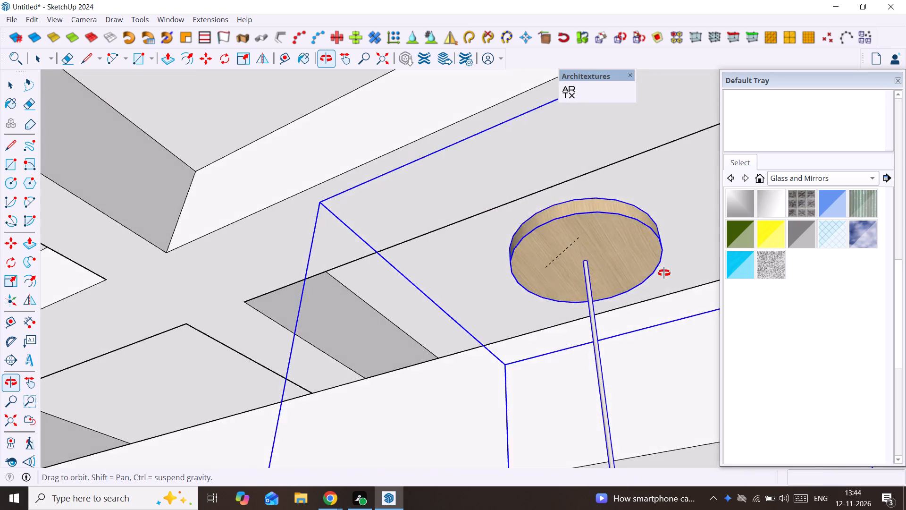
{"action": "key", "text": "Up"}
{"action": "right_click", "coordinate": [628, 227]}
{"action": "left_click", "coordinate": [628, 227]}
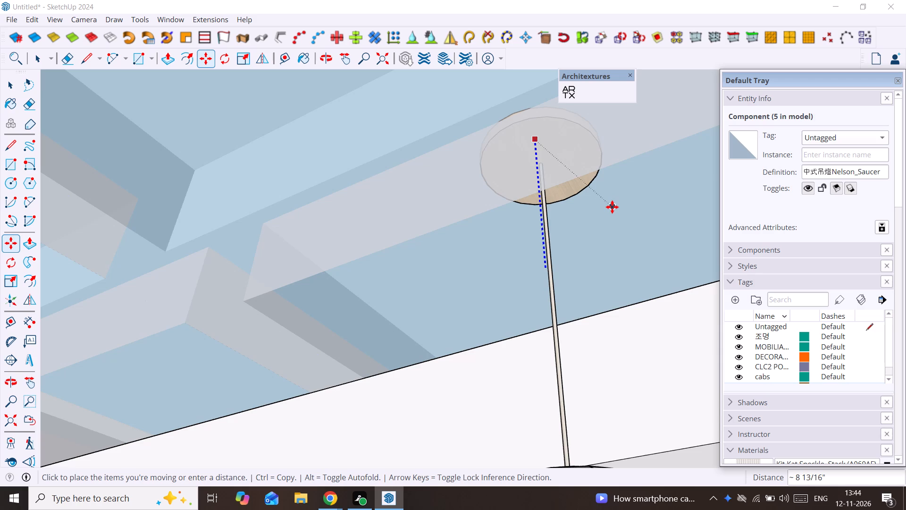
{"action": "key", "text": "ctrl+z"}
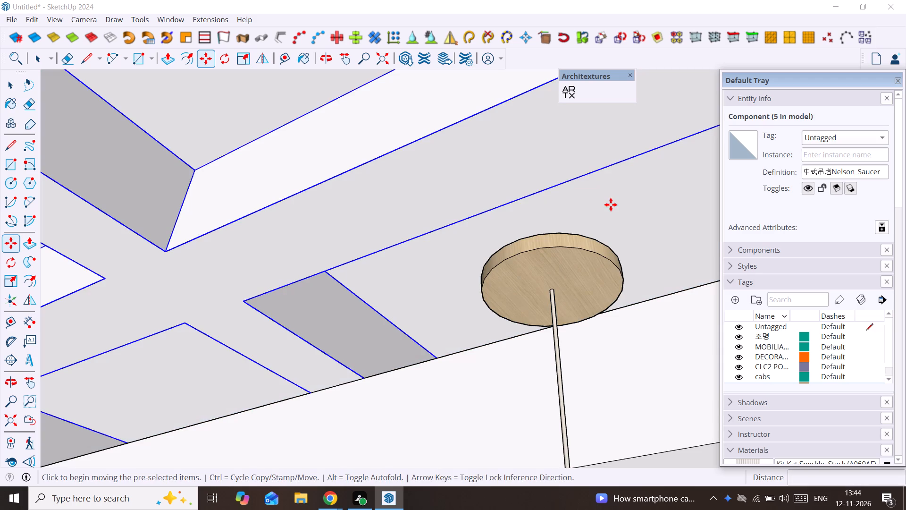
Raise the pendant lamp along the blue axis toward the recessed face of the coffer beside the arched partition.
{"action": "key", "text": "space"}
{"action": "left_click", "coordinate": [591, 267]}
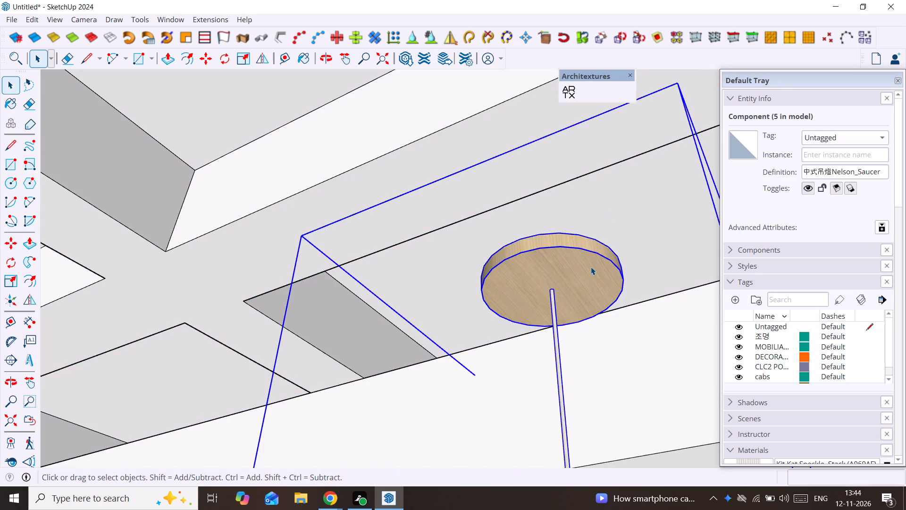
{"action": "key", "text": "m"}
{"action": "left_click", "coordinate": [591, 267]}
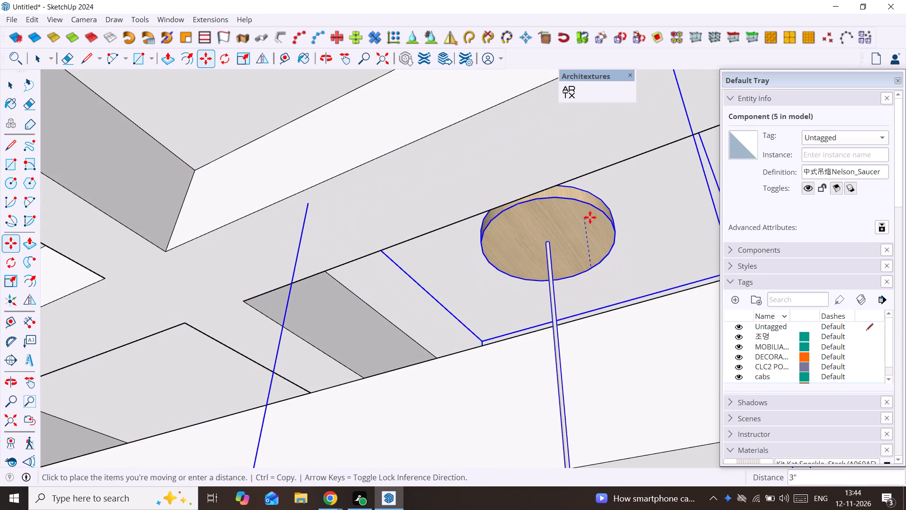
{"action": "key", "text": "Up"}
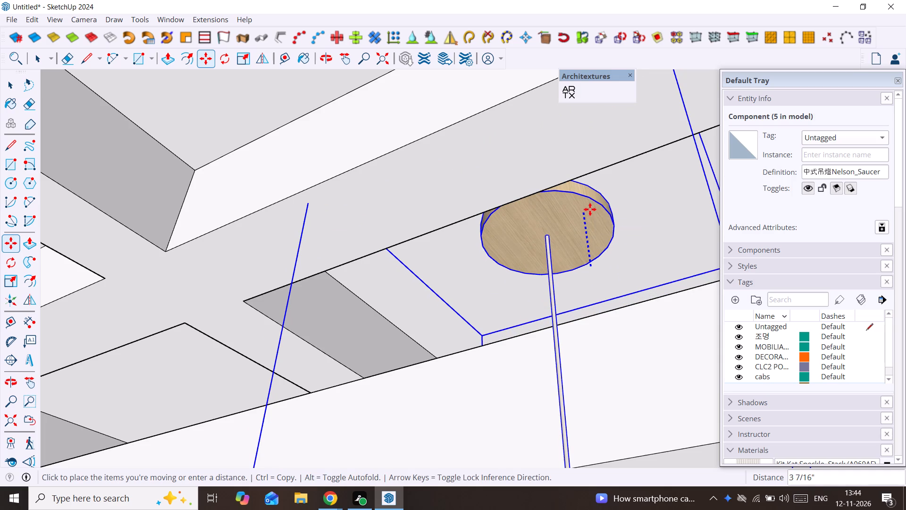
{"action": "left_click", "coordinate": [590, 196]}
{"action": "middle_click_drag", "start_coordinate": [602, 201], "coordinate": [565, 197]}
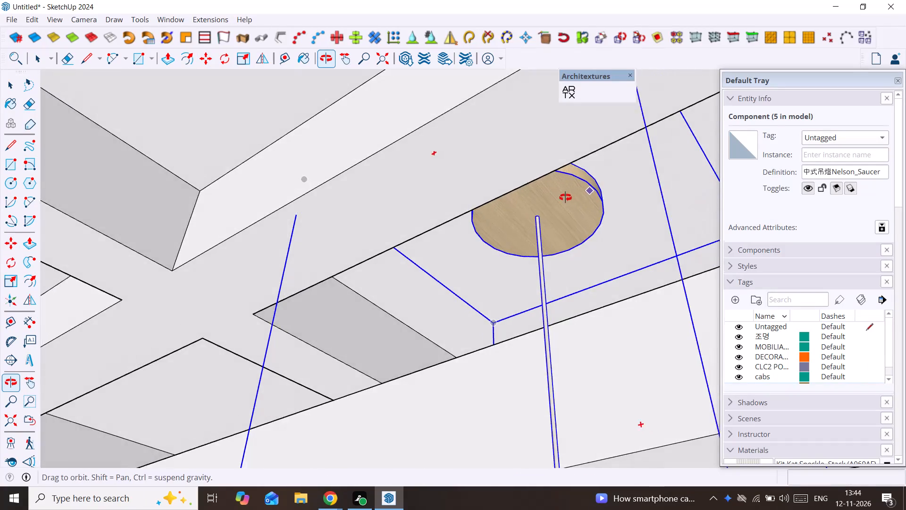
{"action": "middle_click_drag", "start_coordinate": [565, 197], "coordinate": [436, 189]}
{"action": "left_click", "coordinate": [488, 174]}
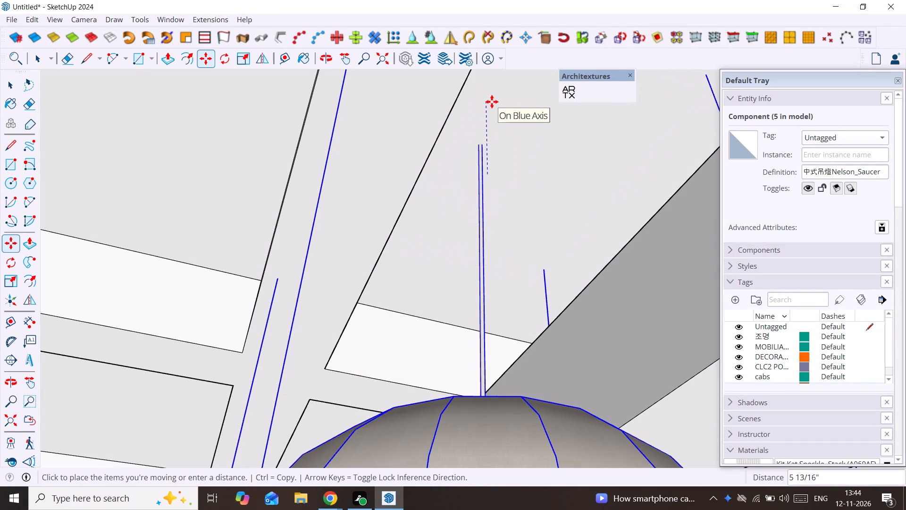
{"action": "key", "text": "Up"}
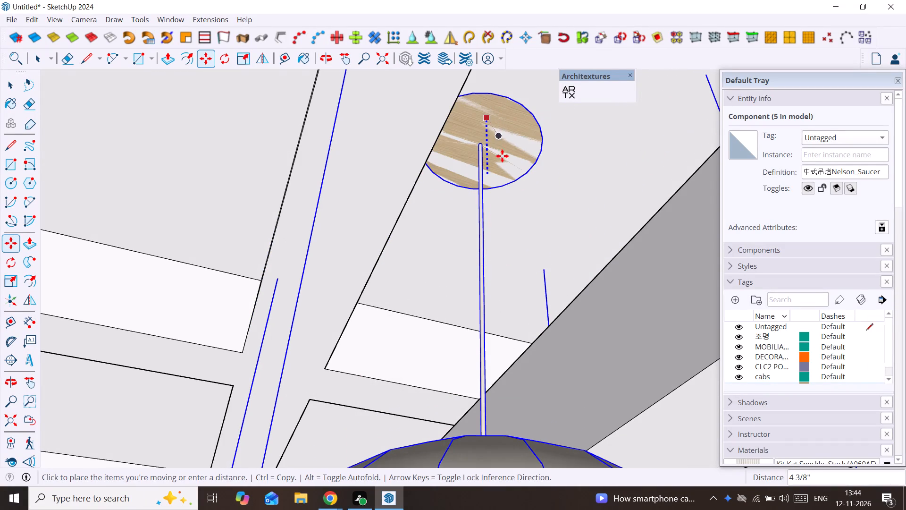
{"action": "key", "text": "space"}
Raise the pendant lamp a further 1 7/8" along the blue axis toward the coffer face.
{"action": "left_click", "coordinate": [503, 164]}
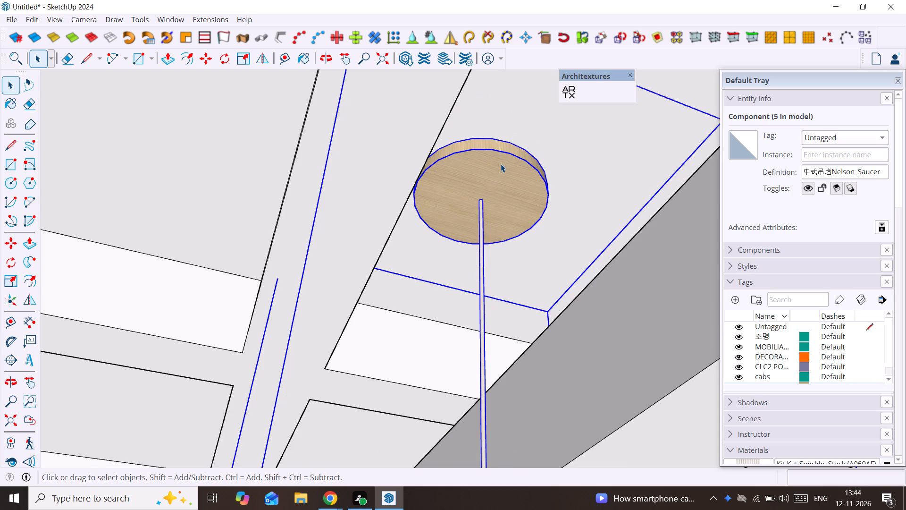
{"action": "key", "text": "m"}
{"action": "left_click", "coordinate": [501, 164]}
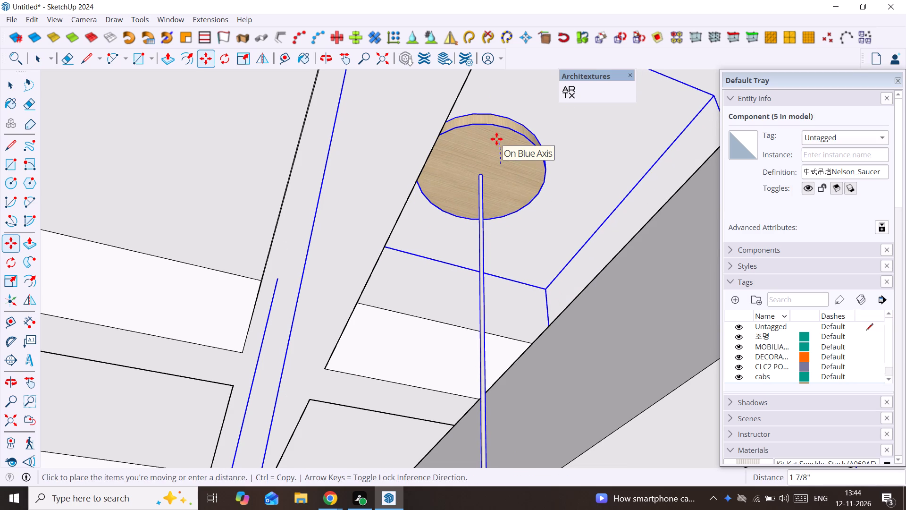
{"action": "left_click", "coordinate": [496, 139]}
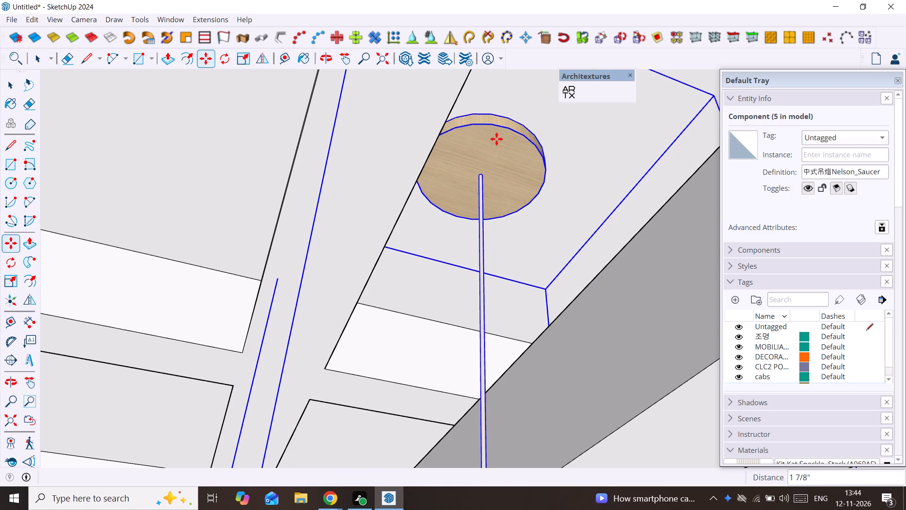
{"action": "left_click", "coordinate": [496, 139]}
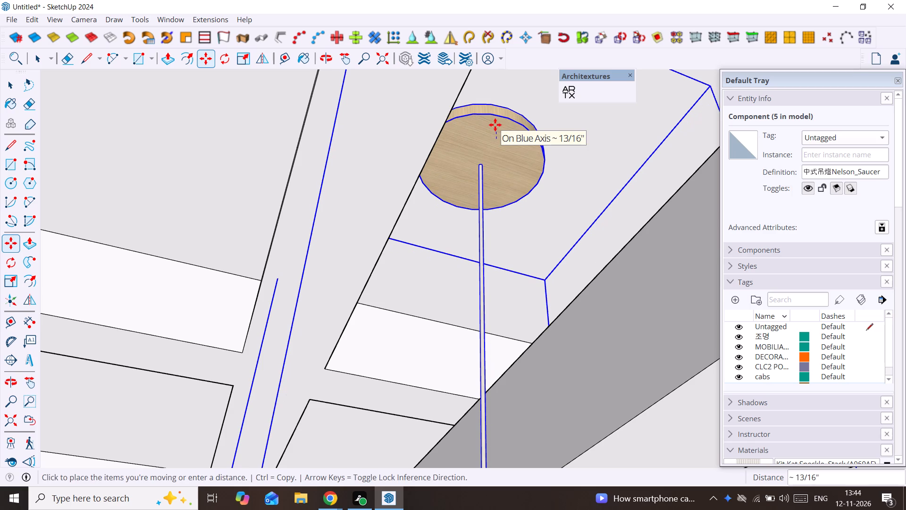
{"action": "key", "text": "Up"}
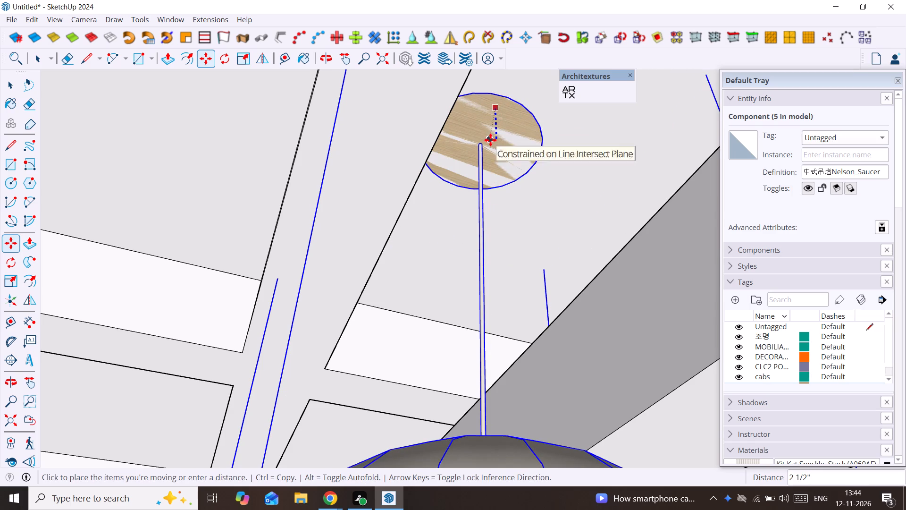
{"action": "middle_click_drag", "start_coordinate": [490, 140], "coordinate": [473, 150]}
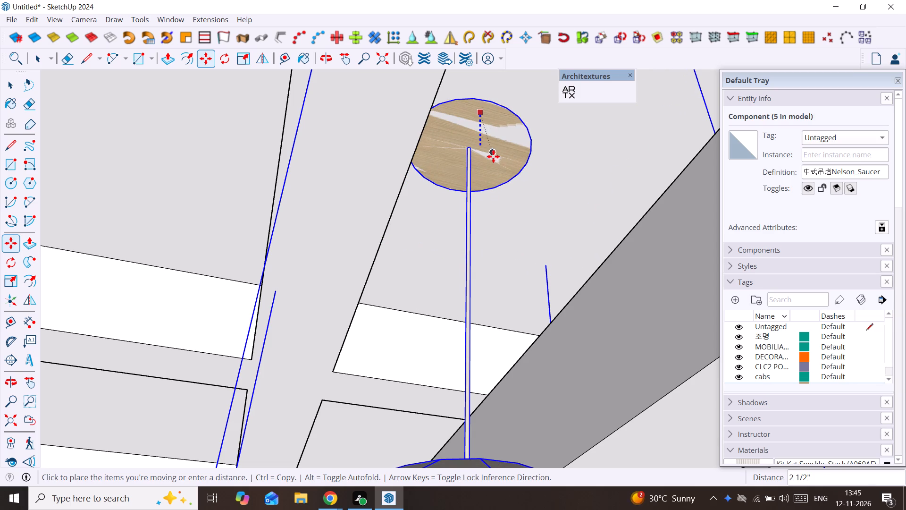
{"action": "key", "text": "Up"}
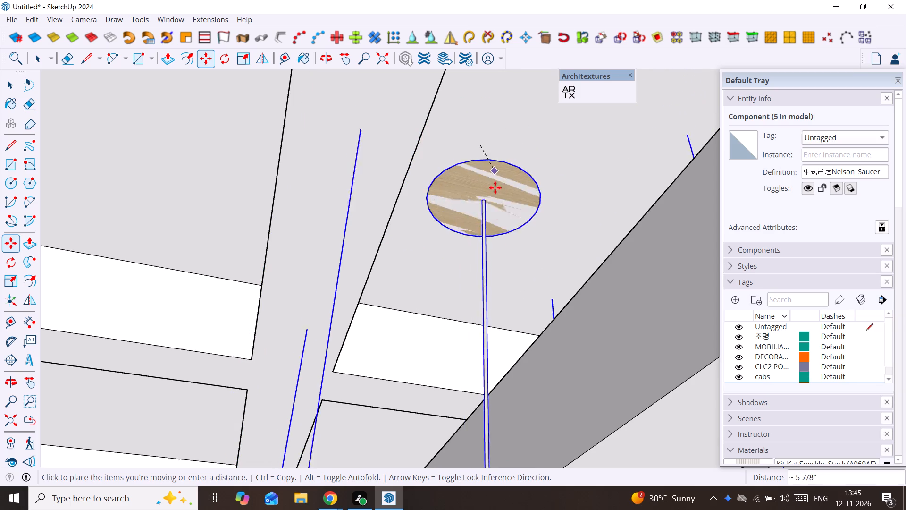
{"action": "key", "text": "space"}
Raise the pendant lamp about 1 5/16" and another 1 3/16" along the blue axis, bringing its canopy flush with the coffer face.
{"action": "left_click", "coordinate": [513, 136]}
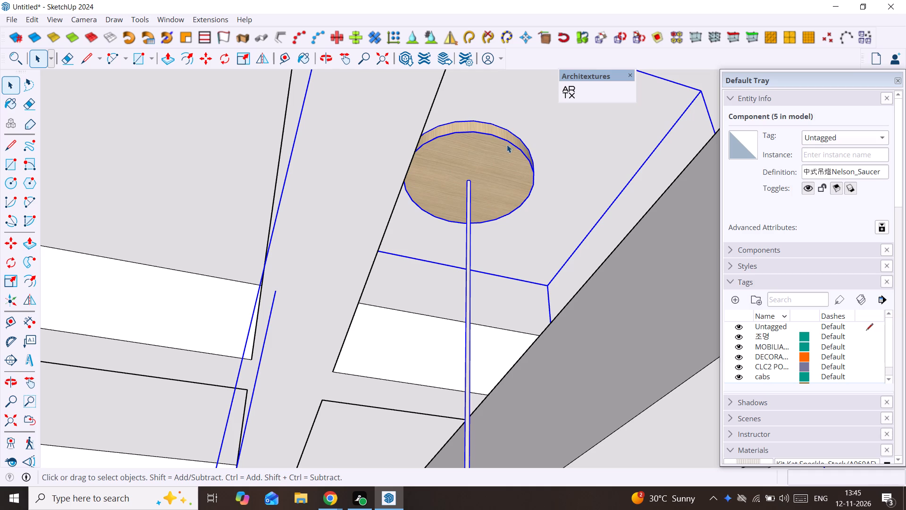
{"action": "key", "text": "m"}
{"action": "left_click", "coordinate": [504, 147]}
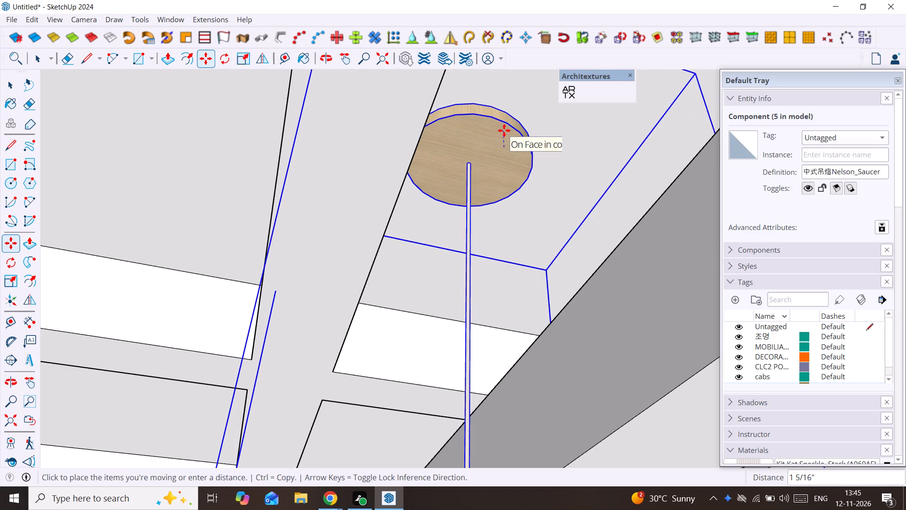
{"action": "left_click", "coordinate": [504, 130]}
{"action": "left_click", "coordinate": [504, 130]}
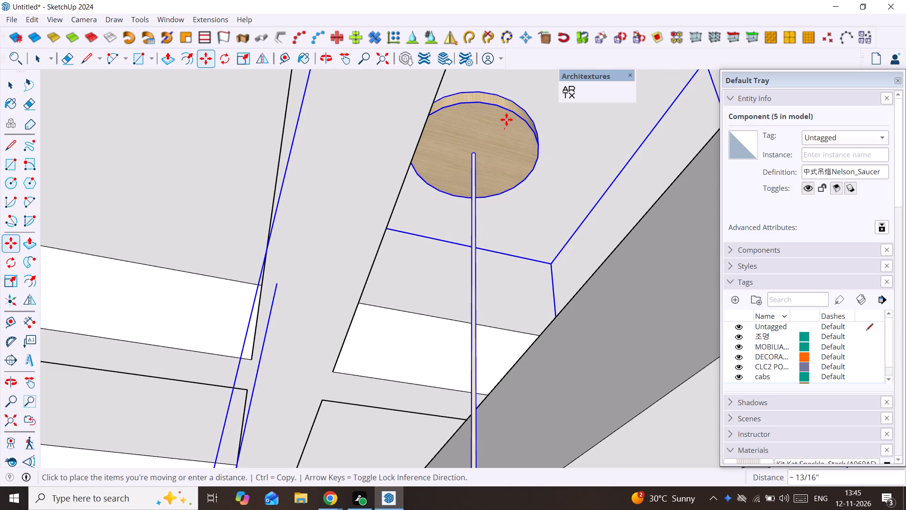
{"action": "key", "text": "Up"}
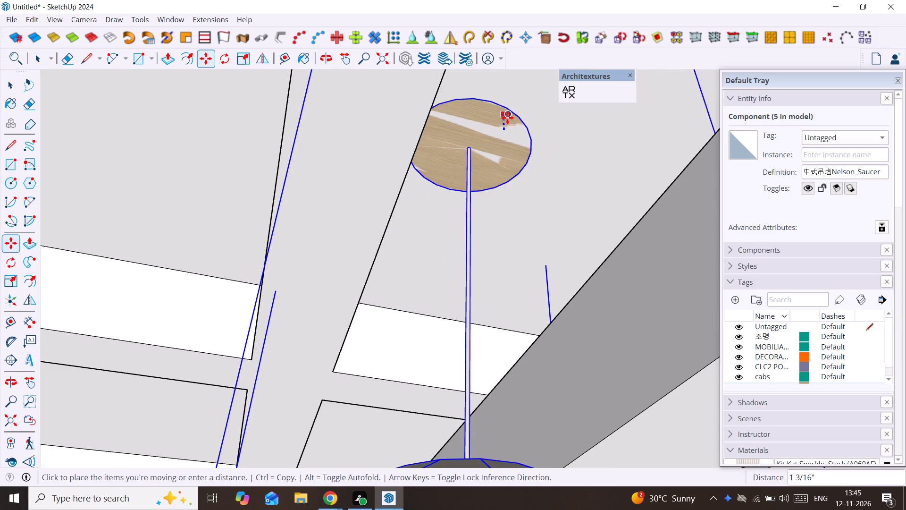
{"action": "left_click", "coordinate": [505, 141]}
{"action": "left_click", "coordinate": [503, 138]}
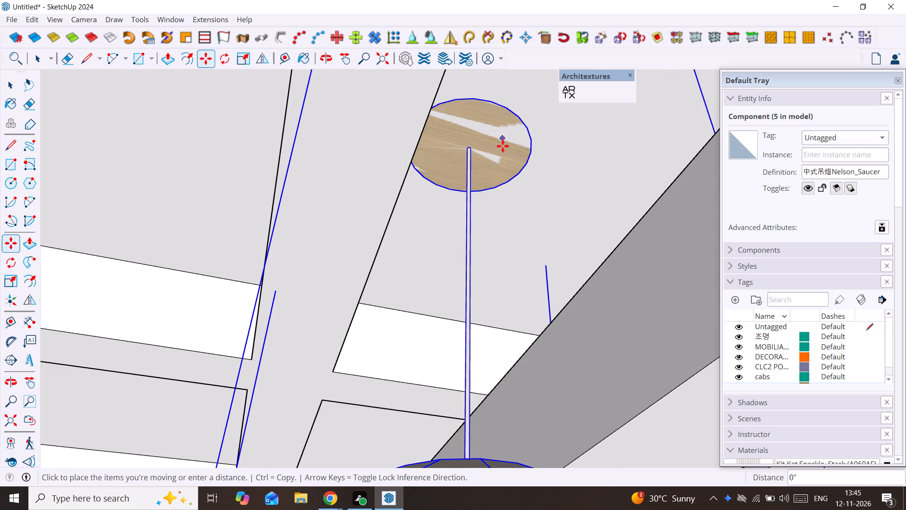
{"action": "key", "text": "m"}
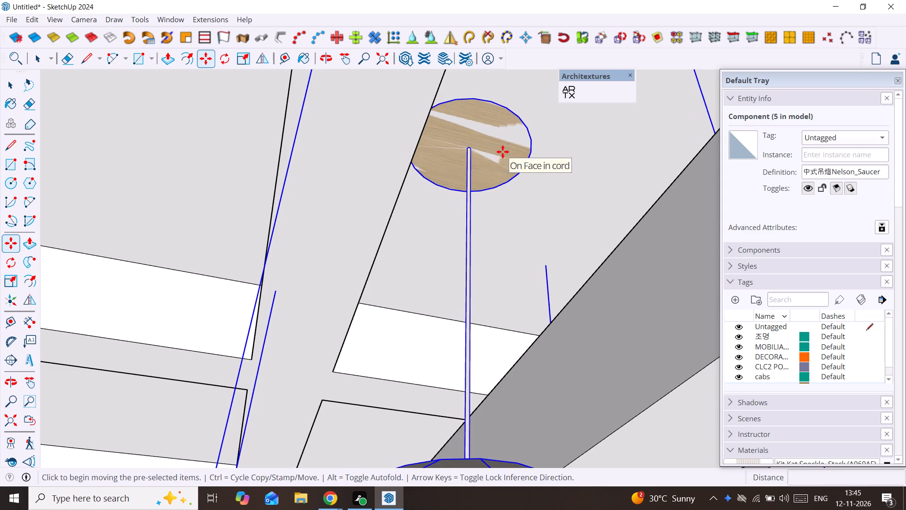
{"action": "key", "text": "Up"}
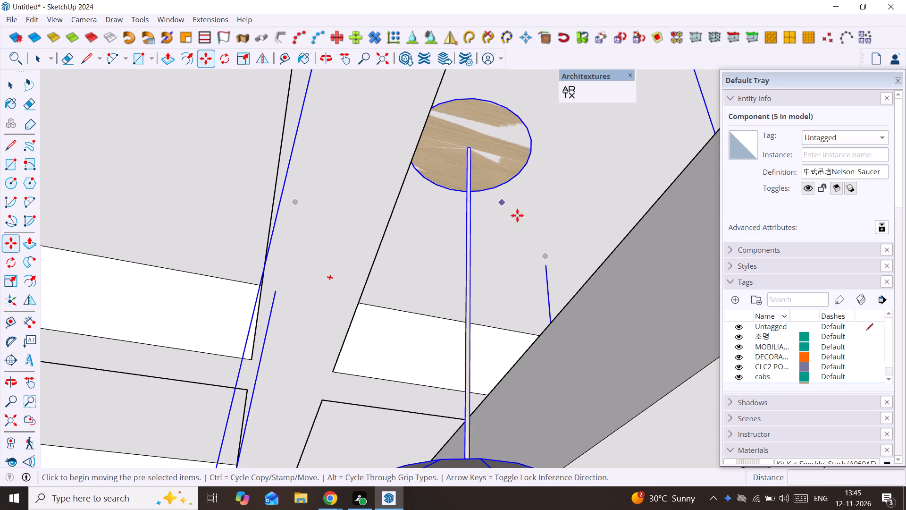
Lower the pendant lamp slightly so its canopy sits clear of the coffer face, and shift it about 1" along the green axis.
{"action": "key", "text": "space"}
{"action": "middle_click_drag", "start_coordinate": [503, 146], "coordinate": [472, 176]}
{"action": "scroll", "coordinate": [472, 155], "scroll_direction": "up", "scroll_amount": 3}
{"action": "left_click", "coordinate": [472, 153]}
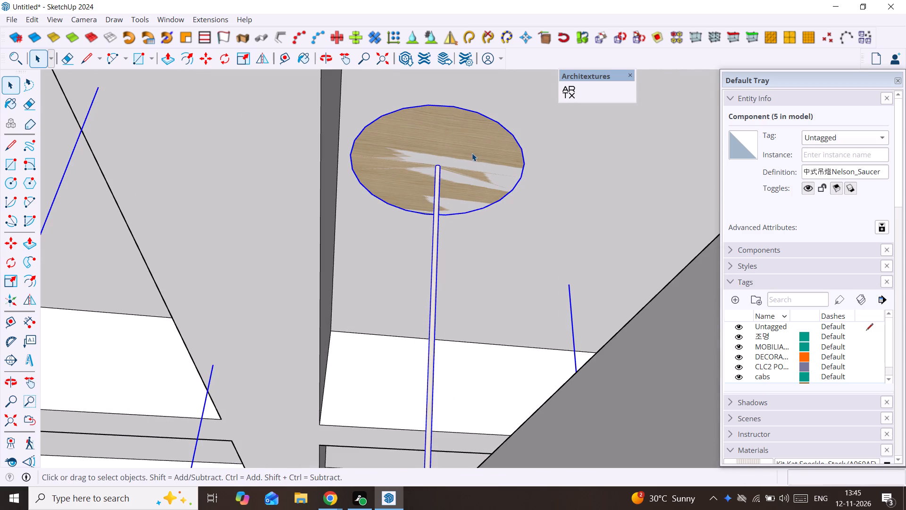
{"action": "key", "text": "m"}
{"action": "left_click", "coordinate": [472, 153]}
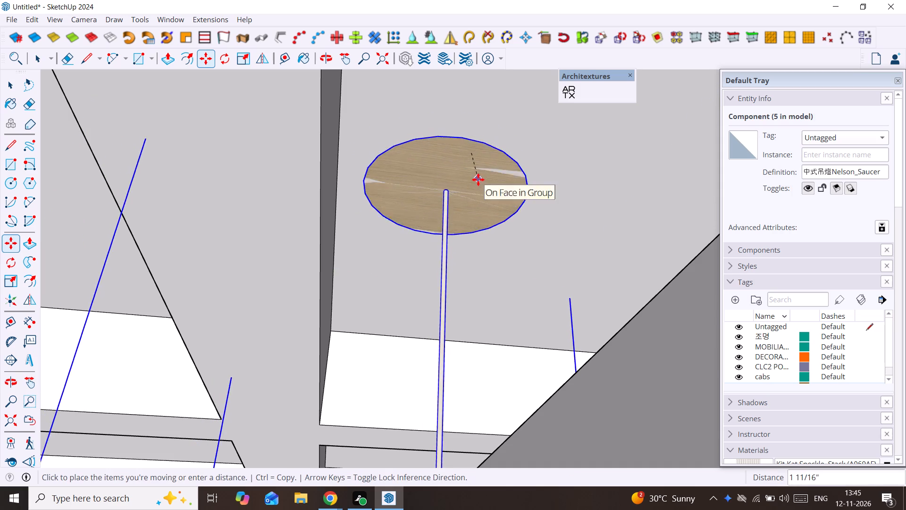
{"action": "left_click", "coordinate": [477, 187]}
{"action": "left_click", "coordinate": [478, 184]}
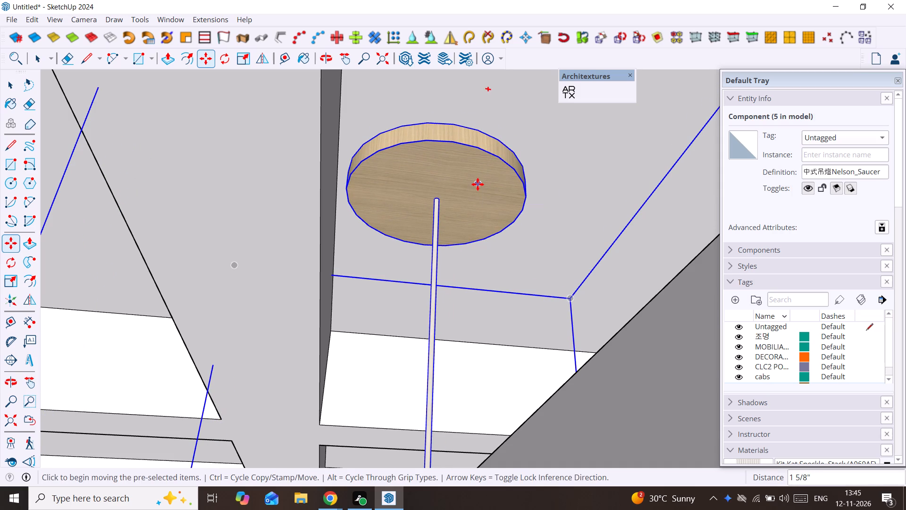
{"action": "key", "text": "Left"}
{"action": "left_click", "coordinate": [508, 176]}
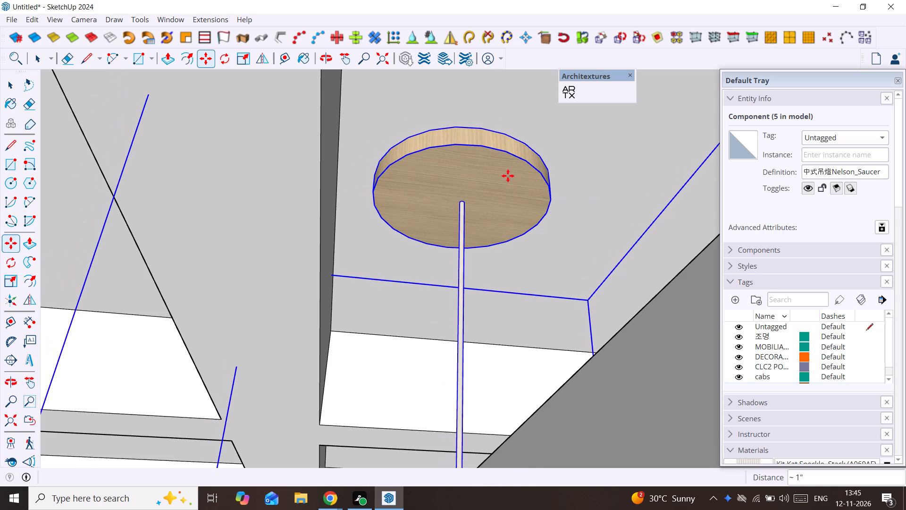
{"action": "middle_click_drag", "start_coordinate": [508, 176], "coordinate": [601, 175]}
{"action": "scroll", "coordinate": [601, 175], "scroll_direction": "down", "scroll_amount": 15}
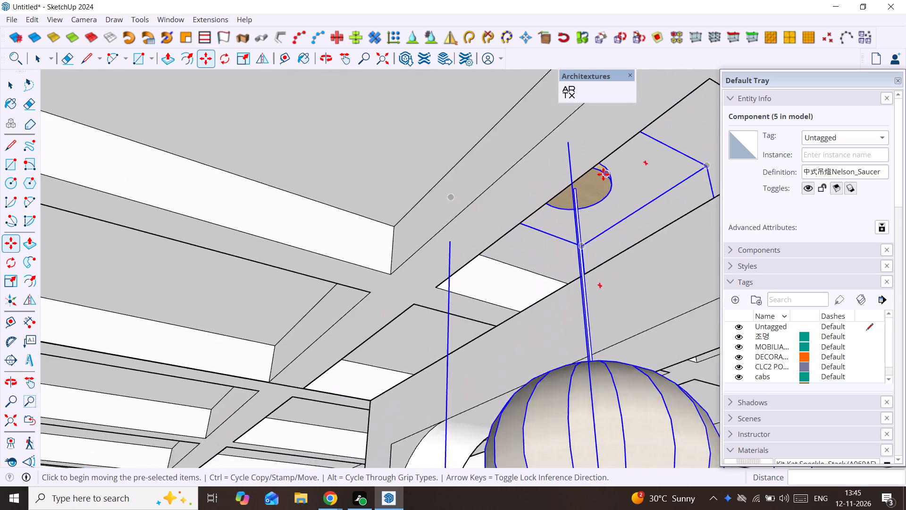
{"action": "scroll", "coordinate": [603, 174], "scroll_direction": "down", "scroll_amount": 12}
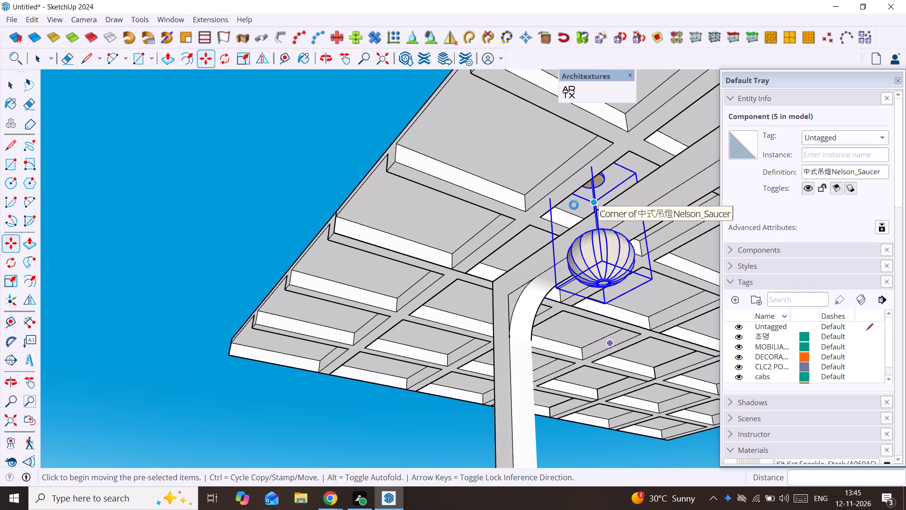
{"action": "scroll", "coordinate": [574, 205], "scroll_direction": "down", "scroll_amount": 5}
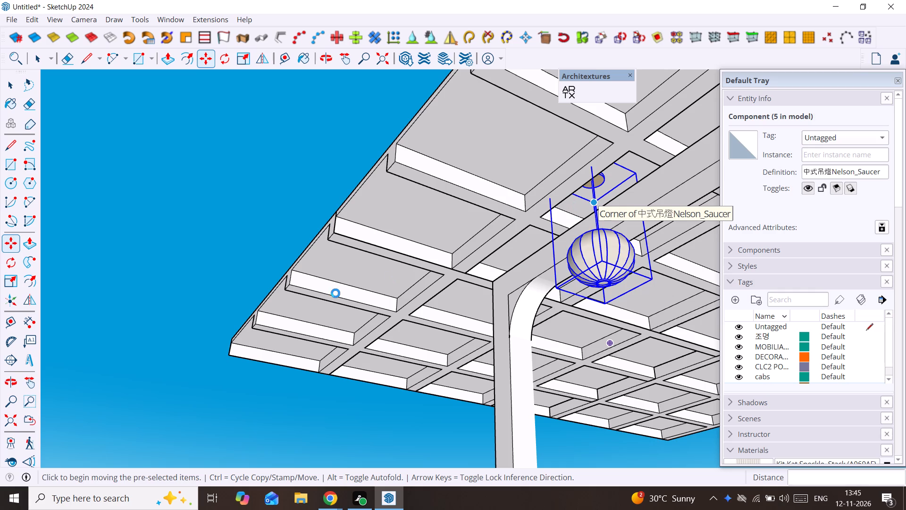
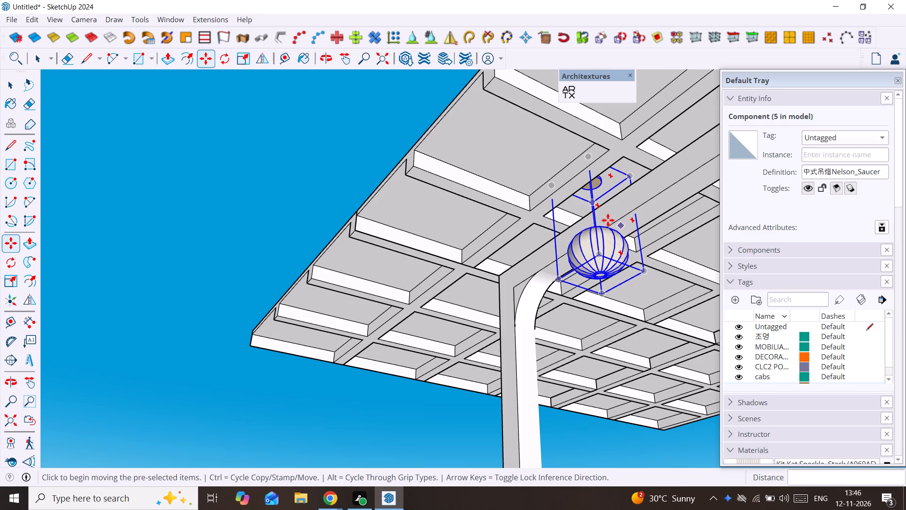
Copy the pendant lamp about 3' 6 13/16" along the red axis to the corner of the arched partition.
{"action": "scroll", "coordinate": [567, 239], "scroll_direction": "down", "scroll_amount": 4}
{"action": "scroll", "coordinate": [456, 242], "scroll_direction": "down", "scroll_amount": 9}
{"action": "middle_click_drag", "start_coordinate": [456, 242], "coordinate": [668, 226]}
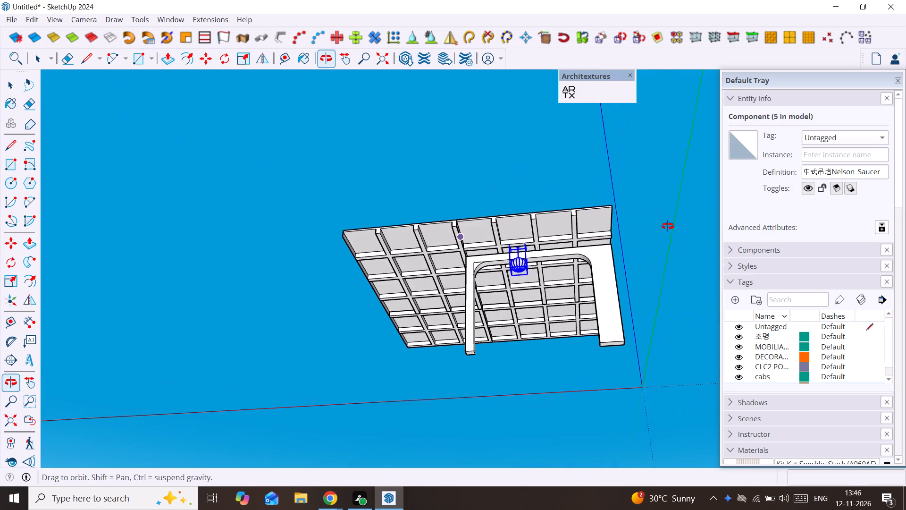
{"action": "middle_click_drag", "start_coordinate": [668, 226], "coordinate": [677, 191]}
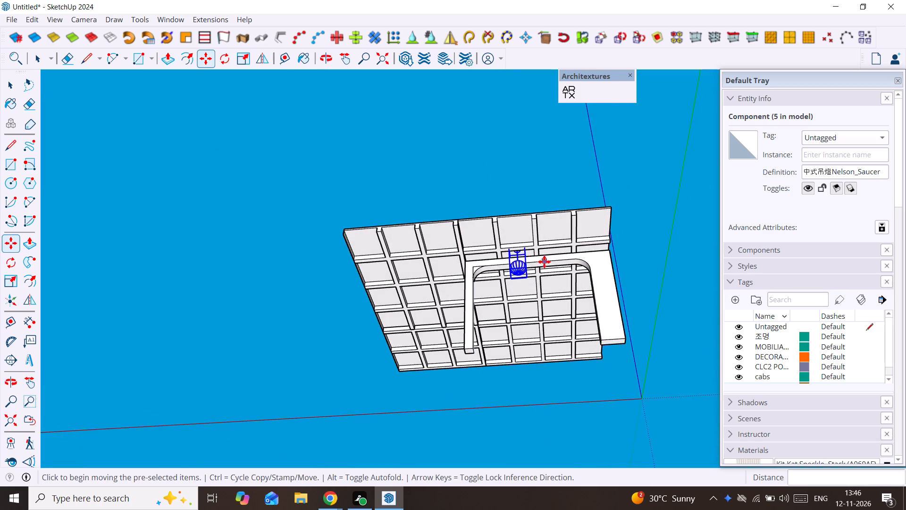
{"action": "scroll", "coordinate": [519, 255], "scroll_direction": "up", "scroll_amount": 11}
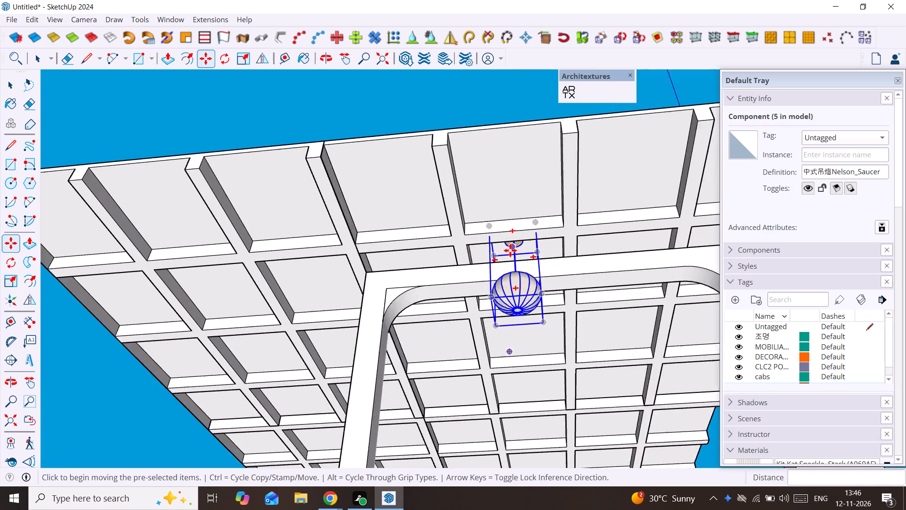
{"action": "scroll", "coordinate": [510, 250], "scroll_direction": "up", "scroll_amount": 2}
{"action": "middle_click_drag", "start_coordinate": [510, 250], "coordinate": [519, 206]}
{"action": "left_click", "coordinate": [519, 201]}
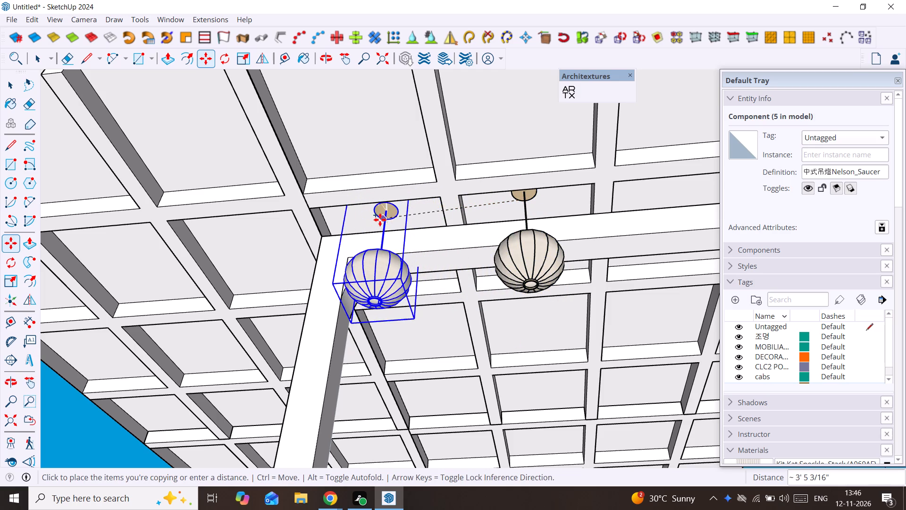
{"action": "left_click", "coordinate": [371, 218]}
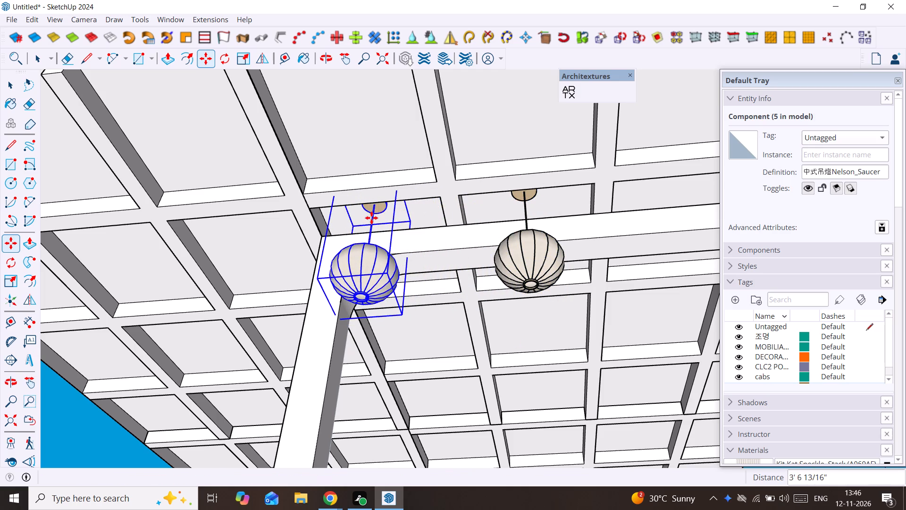
{"action": "key", "text": "space"}
Move the original pendant lamp about 3' 6 1/4" along the red axis, away from the copy, toward the partition's wide pier.
{"action": "left_click", "coordinate": [520, 199]}
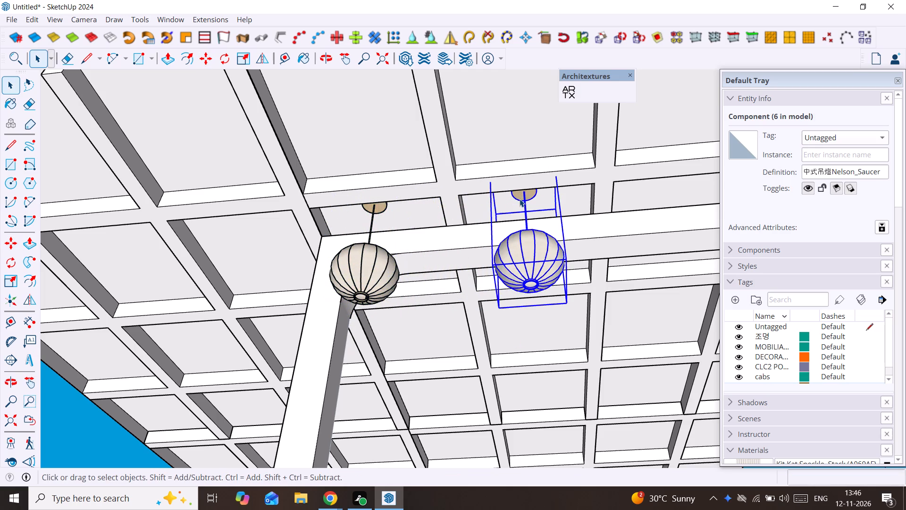
{"action": "key", "text": "m"}
{"action": "left_click", "coordinate": [520, 199]}
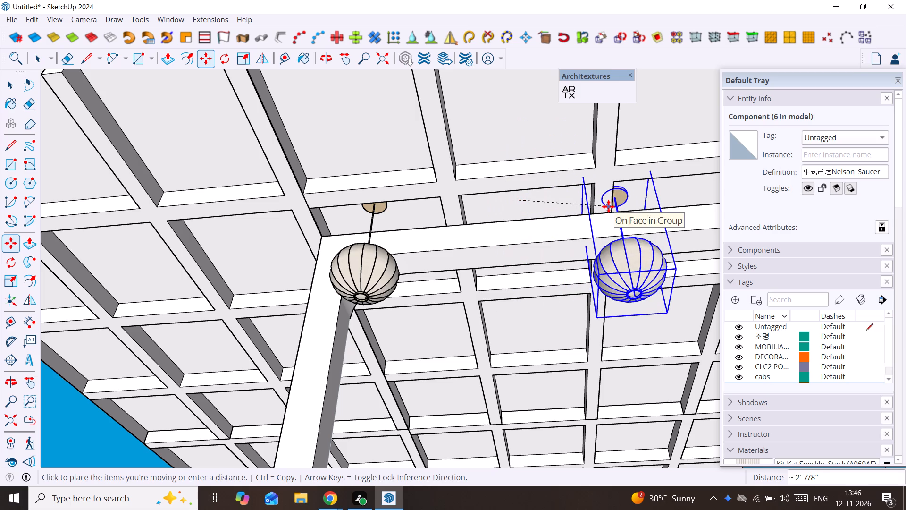
{"action": "key", "text": "Right"}
{"action": "scroll", "coordinate": [608, 207], "scroll_direction": "down", "scroll_amount": 6}
{"action": "middle_click_drag", "start_coordinate": [600, 209], "coordinate": [520, 219], "text": "shift"}
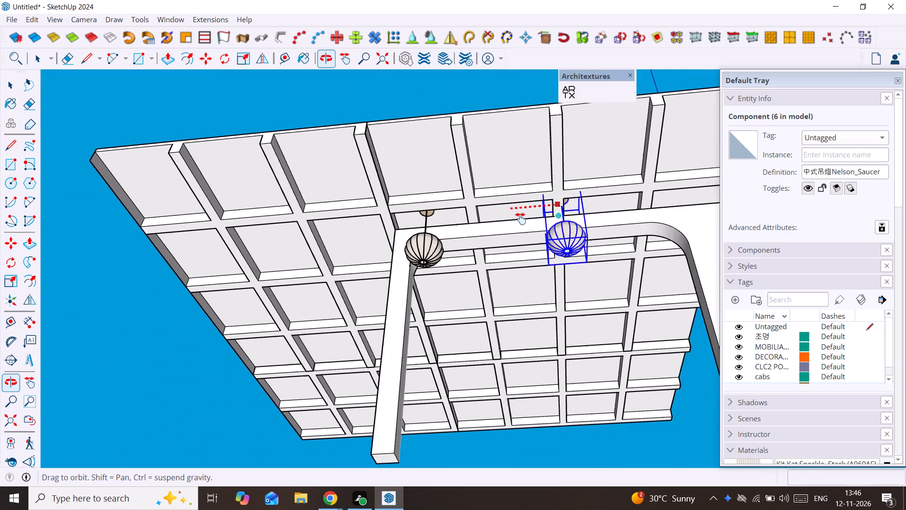
{"action": "middle_click_drag", "start_coordinate": [520, 219], "coordinate": [511, 220], "text": "shift"}
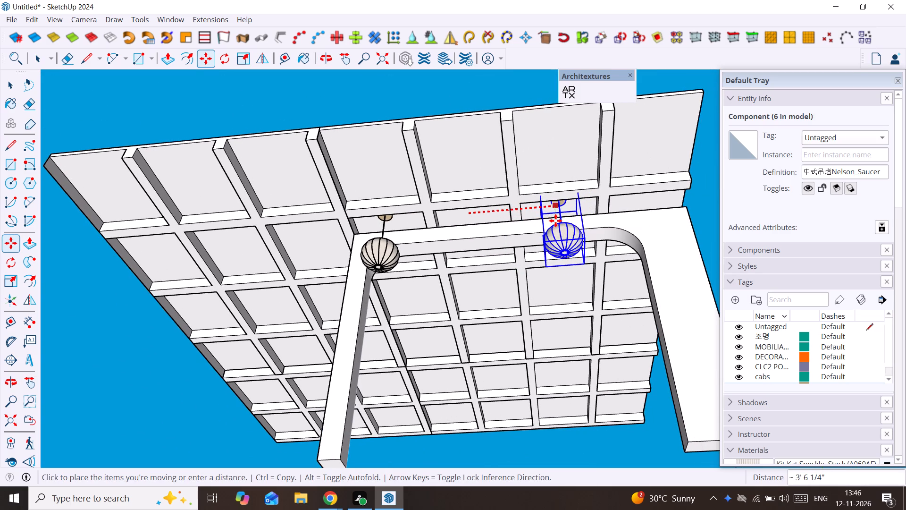
{"action": "left_click", "coordinate": [555, 221]}
{"action": "key", "text": "space"}
Select the coffered ceiling, arched partition and both pendant lamps, and bring the hidden rest of the model back into view.
{"action": "scroll", "coordinate": [555, 221], "scroll_direction": "down", "scroll_amount": 4}
{"action": "middle_click_drag", "start_coordinate": [553, 221], "coordinate": [547, 224]}
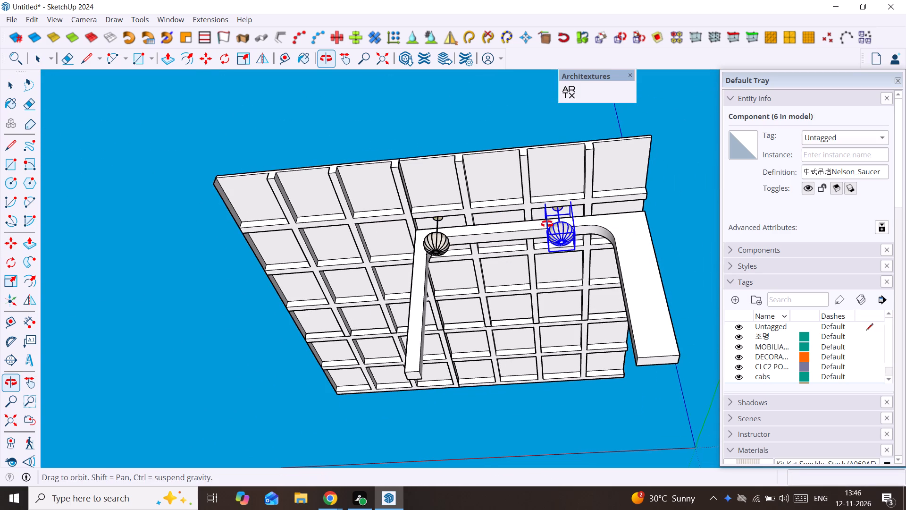
{"action": "middle_click_drag", "start_coordinate": [547, 224], "coordinate": [313, 352]}
{"action": "scroll", "coordinate": [308, 356], "scroll_direction": "down", "scroll_amount": 3}
{"action": "left_click", "coordinate": [304, 341]}
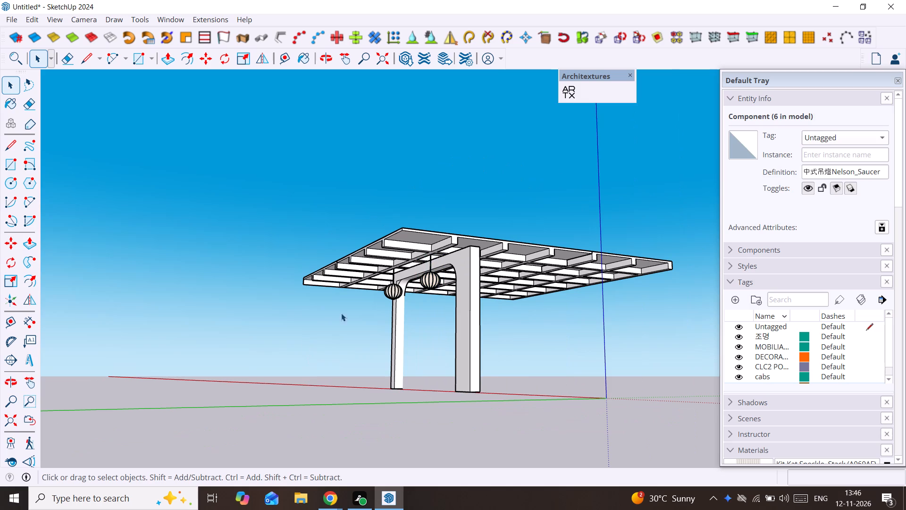
{"action": "left_click", "coordinate": [465, 272]}
{"action": "left_click", "coordinate": [453, 251], "text": "ctrl"}
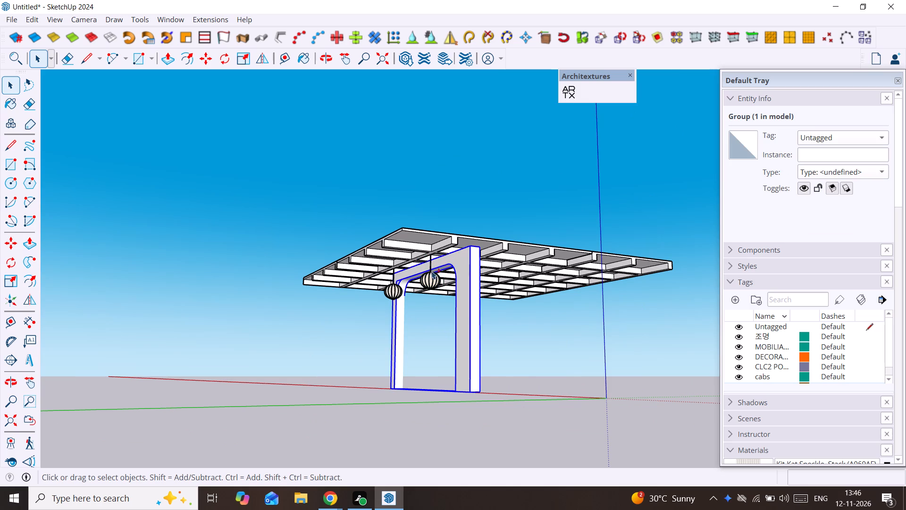
{"action": "scroll", "coordinate": [429, 273], "scroll_direction": "up", "scroll_amount": 3, "text": "ctrl"}
{"action": "left_click", "coordinate": [448, 231]}
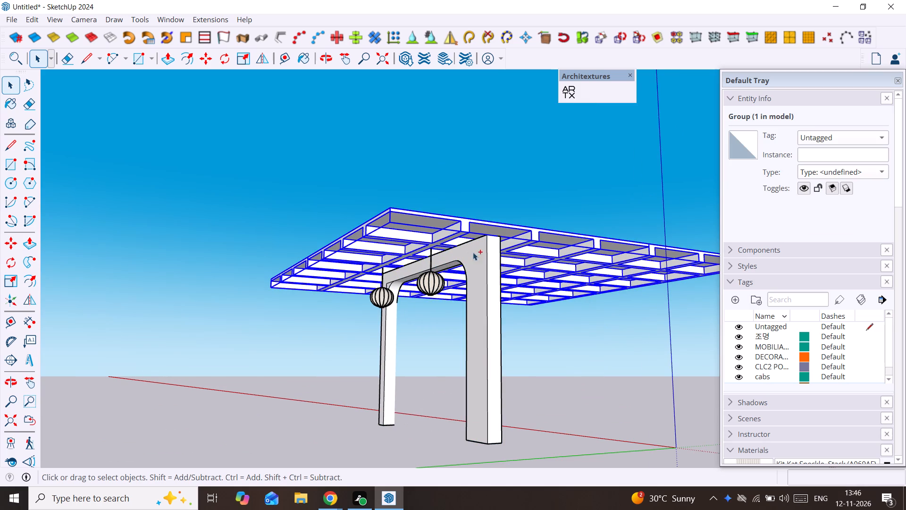
{"action": "left_click", "coordinate": [485, 260], "text": "ctrl"}
{"action": "left_click", "coordinate": [432, 279], "text": "ctrl"}
{"action": "left_click", "coordinate": [384, 295], "text": "ctrl"}
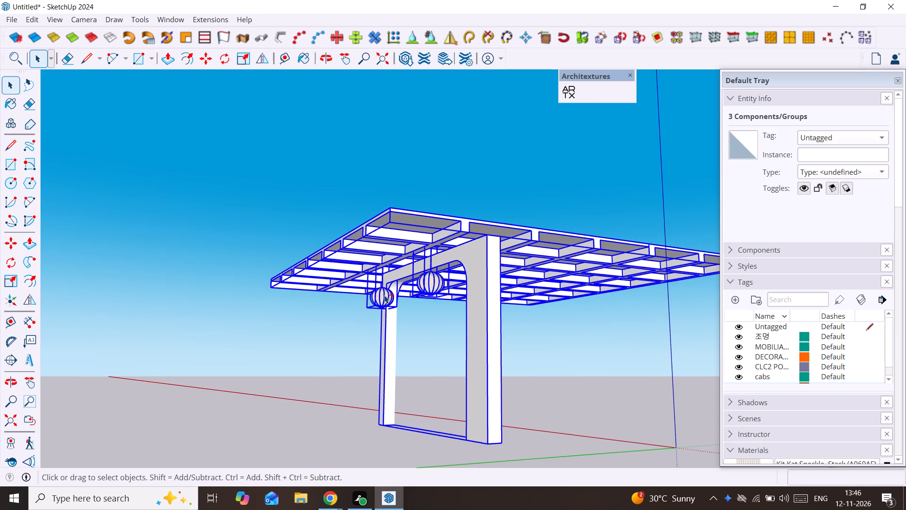
{"action": "right_click", "coordinate": [384, 295], "text": "ctrl"}
{"action": "left_click", "coordinate": [439, 272]}
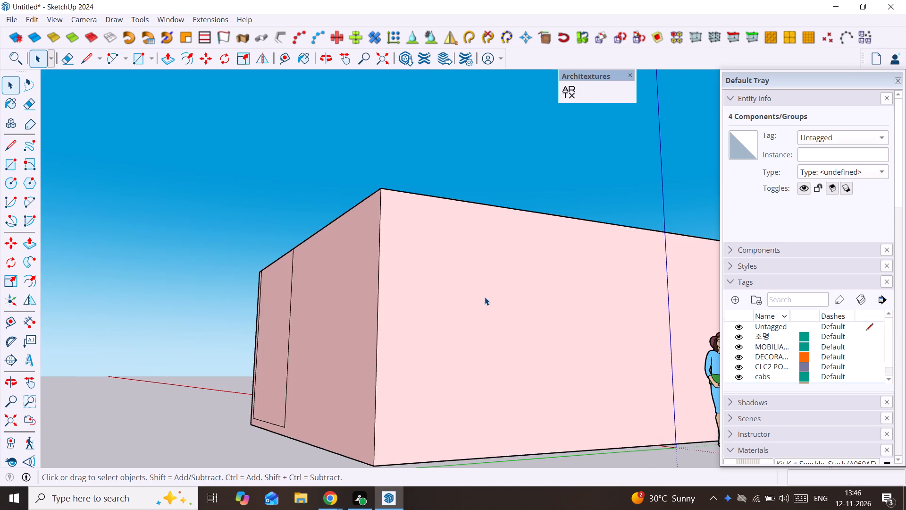
Clear the selection and examine the two pendant lamps by the arched partition within the restored restaurant interior.
{"action": "scroll", "coordinate": [485, 297], "scroll_direction": "down", "scroll_amount": 11}
{"action": "middle_click_drag", "start_coordinate": [482, 301], "coordinate": [115, 458]}
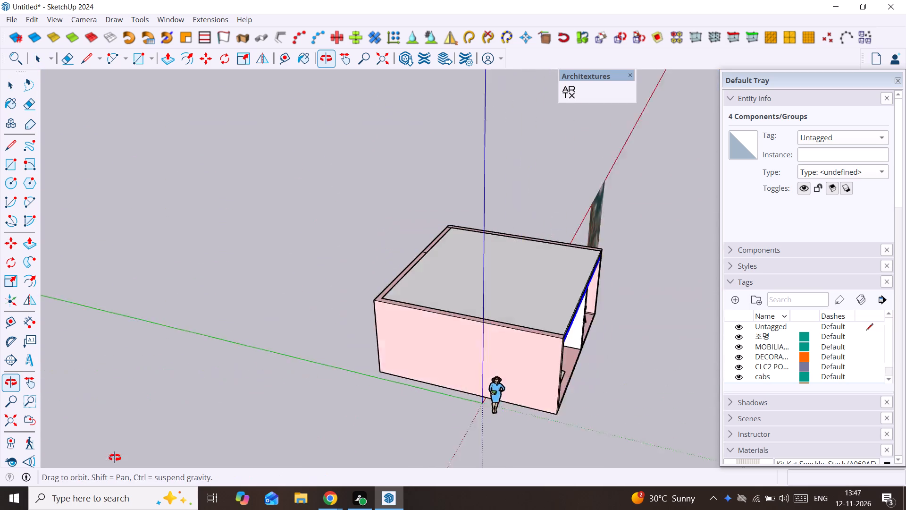
{"action": "middle_click_drag", "start_coordinate": [115, 458], "coordinate": [0, 312]}
{"action": "scroll", "coordinate": [461, 311], "scroll_direction": "up", "scroll_amount": 5}
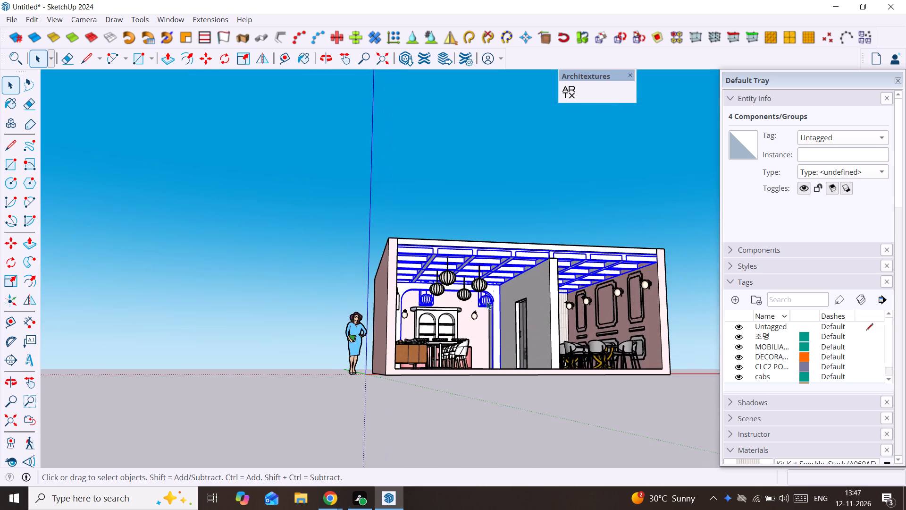
{"action": "scroll", "coordinate": [487, 301], "scroll_direction": "up", "scroll_amount": 4}
{"action": "middle_click_drag", "start_coordinate": [483, 300], "coordinate": [438, 286]}
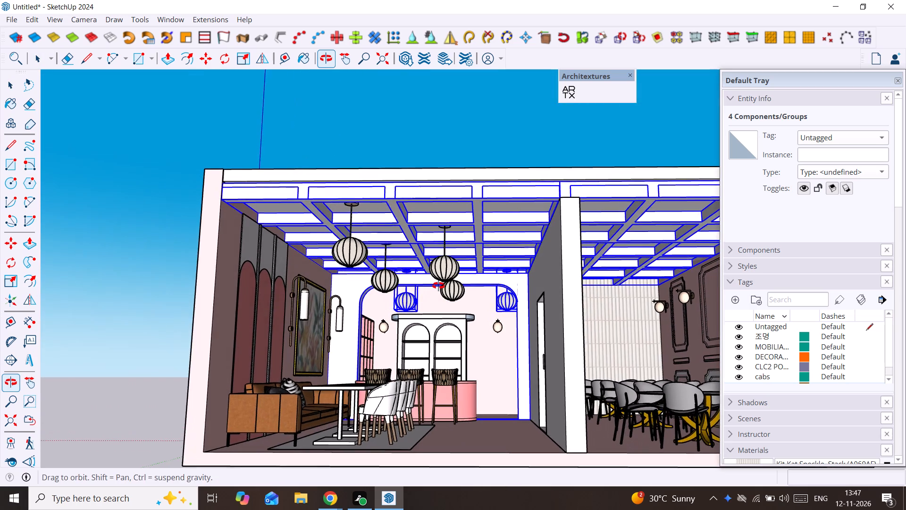
{"action": "middle_click_drag", "start_coordinate": [438, 286], "coordinate": [442, 280]}
{"action": "key", "text": "space"}
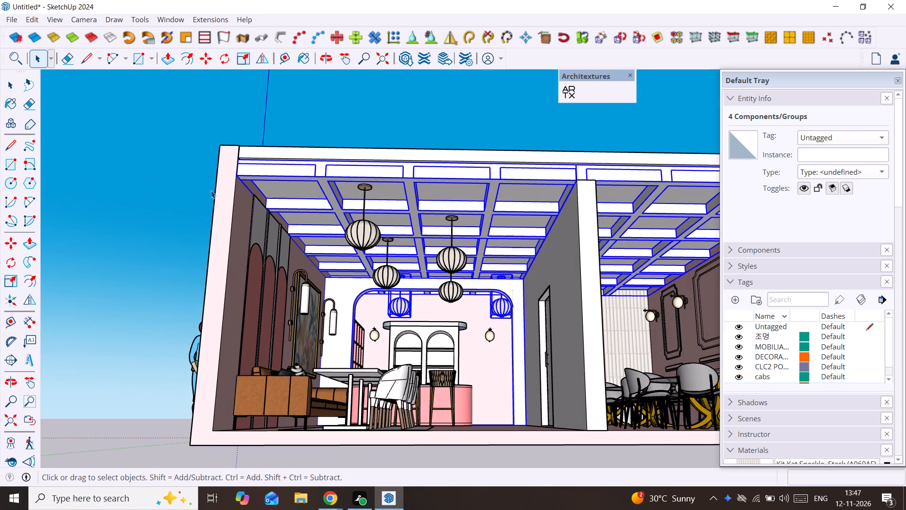
{"action": "left_click", "coordinate": [185, 174]}
{"action": "scroll", "coordinate": [403, 214], "scroll_direction": "up", "scroll_amount": 2}
{"action": "middle_click_drag", "start_coordinate": [391, 217], "coordinate": [384, 223]}
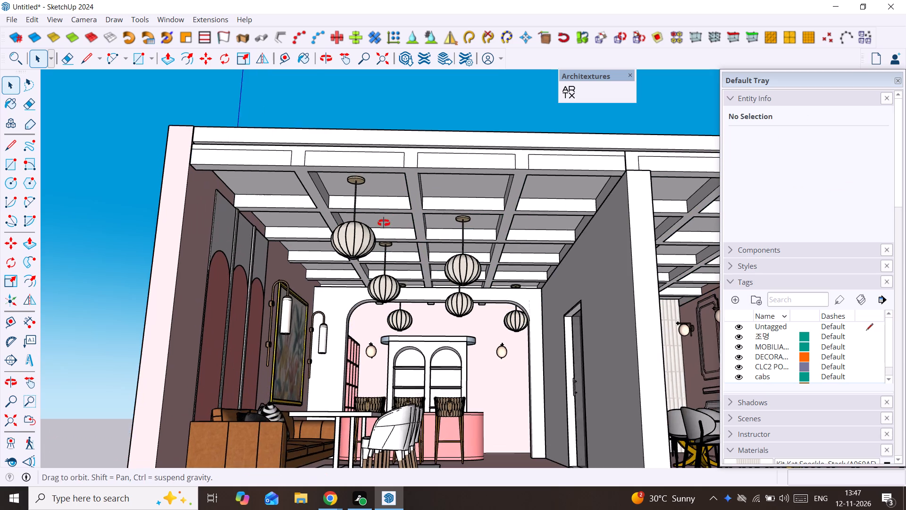
{"action": "middle_click_drag", "start_coordinate": [384, 223], "coordinate": [313, 268]}
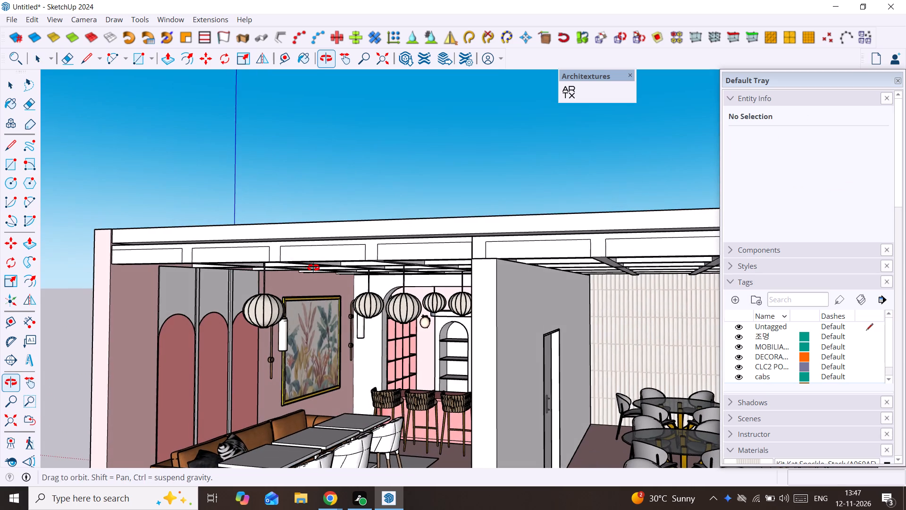
{"action": "middle_click_drag", "start_coordinate": [313, 268], "coordinate": [383, 243]}
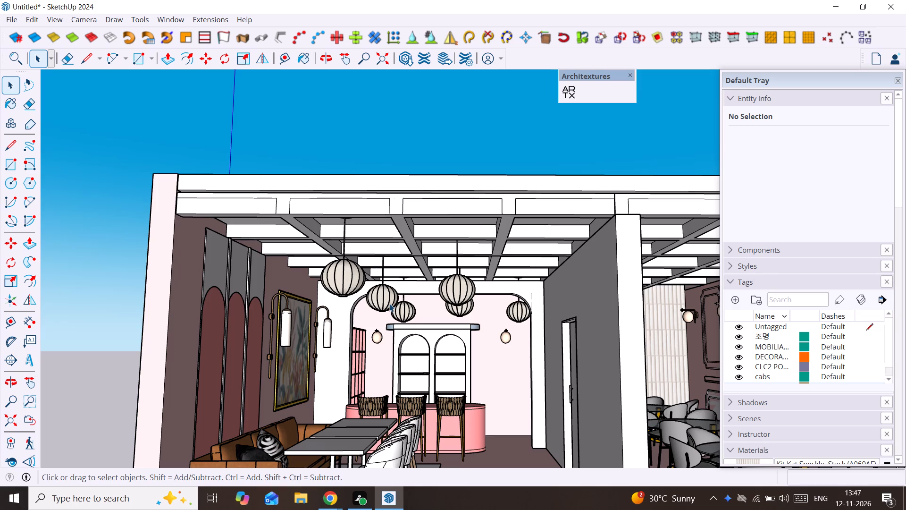
Examine the pendant lamp arrangement under the coffered ceiling from several angles across both dining areas and toward the bar.
{"action": "scroll", "coordinate": [386, 312], "scroll_direction": "down", "scroll_amount": 4}
{"action": "middle_click_drag", "start_coordinate": [384, 312], "coordinate": [391, 227]}
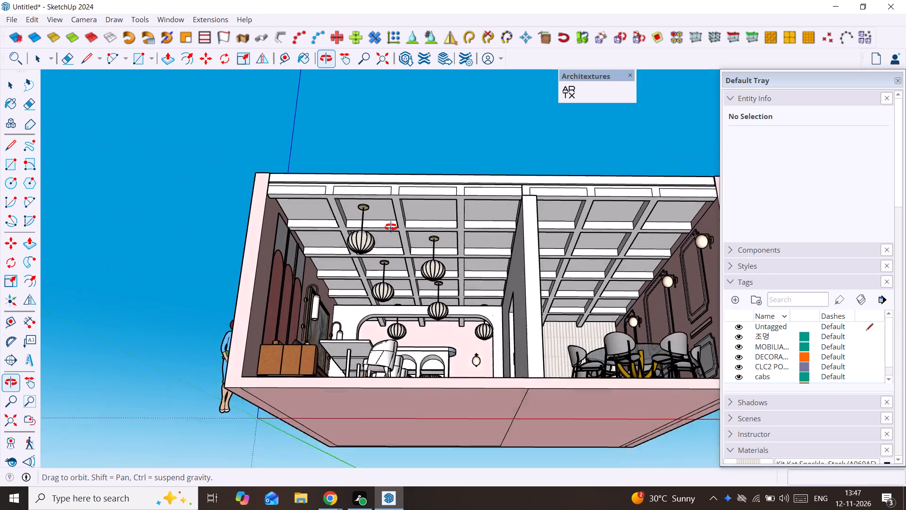
{"action": "middle_click_drag", "start_coordinate": [391, 227], "coordinate": [327, 247]}
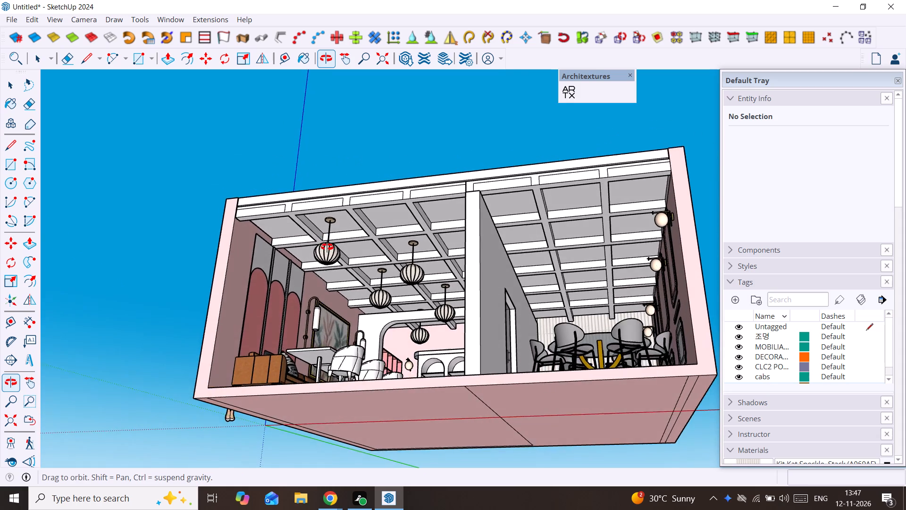
{"action": "middle_click_drag", "start_coordinate": [327, 247], "coordinate": [360, 247]}
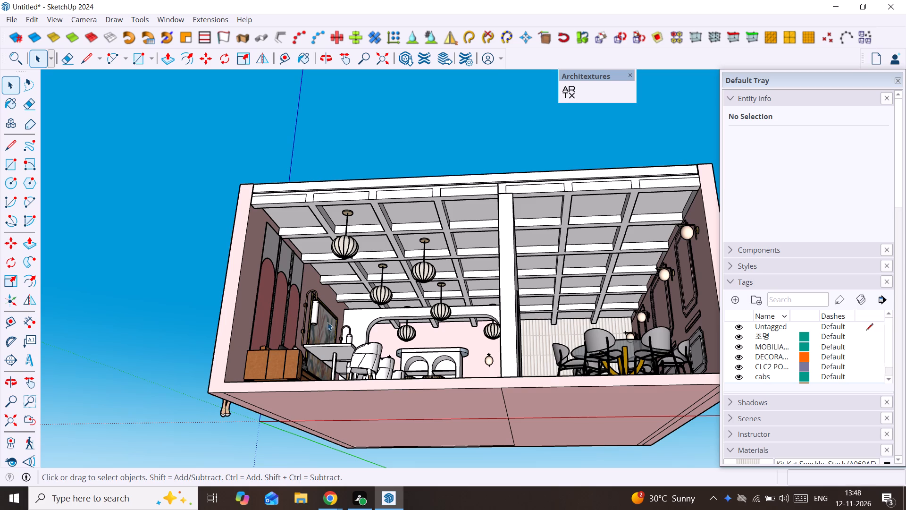
{"action": "middle_click_drag", "start_coordinate": [336, 228], "coordinate": [363, 290]}
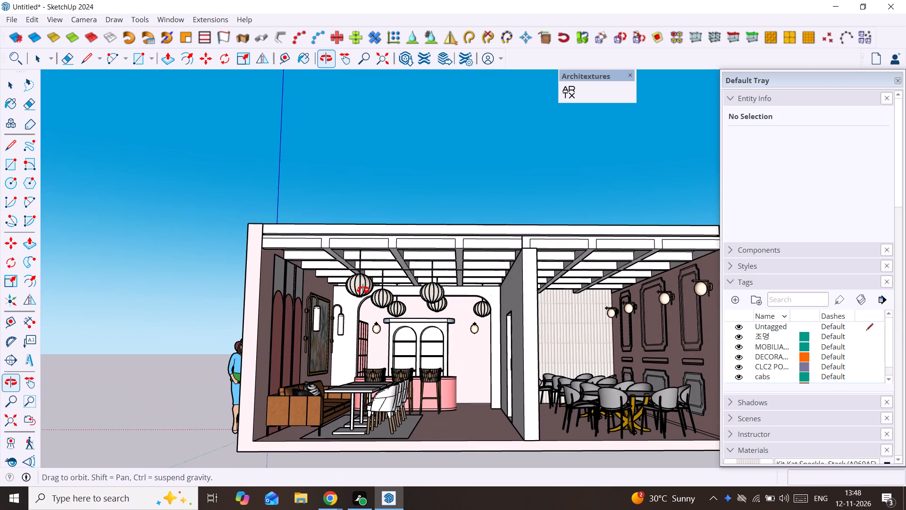
{"action": "middle_click_drag", "start_coordinate": [363, 290], "coordinate": [322, 280]}
{"action": "middle_click", "coordinate": [322, 280]}
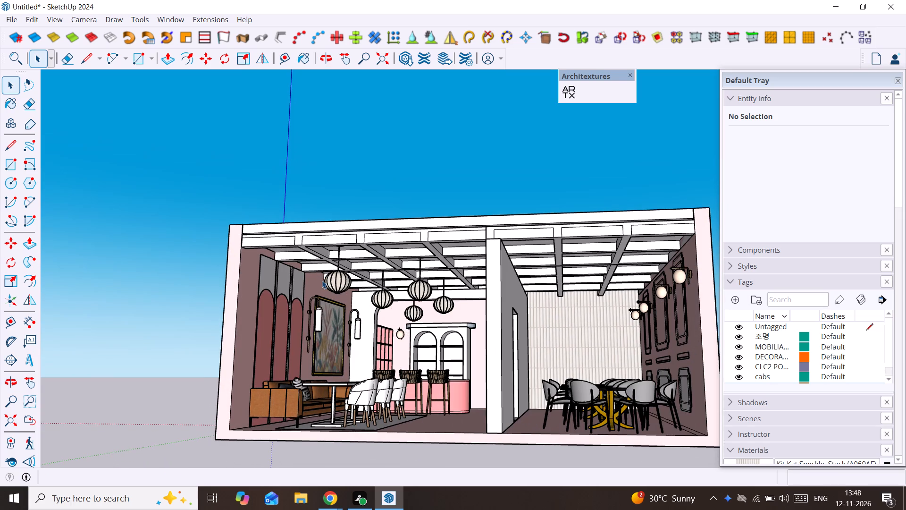
{"action": "scroll", "coordinate": [340, 283], "scroll_direction": "up", "scroll_amount": 6}
{"action": "middle_click_drag", "start_coordinate": [338, 280], "coordinate": [407, 282]}
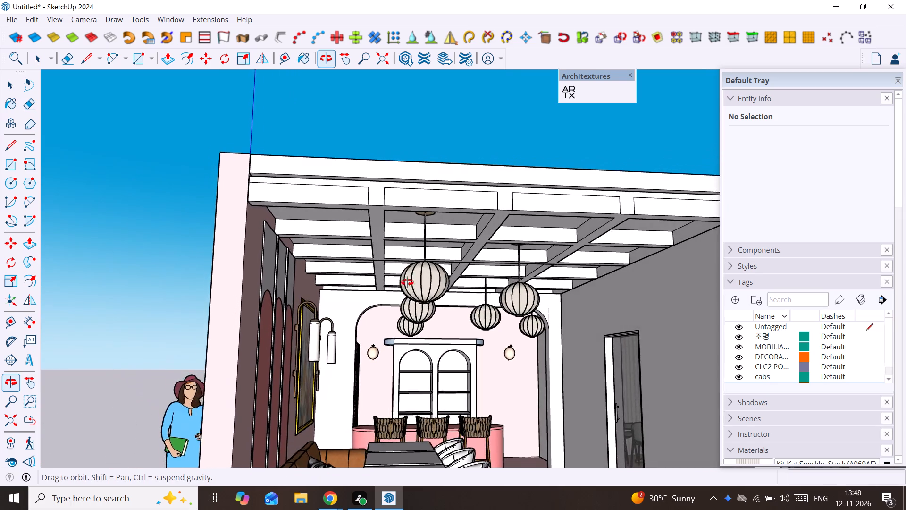
{"action": "middle_click_drag", "start_coordinate": [407, 282], "coordinate": [372, 257]}
{"action": "scroll", "coordinate": [372, 257], "scroll_direction": "down", "scroll_amount": 3}
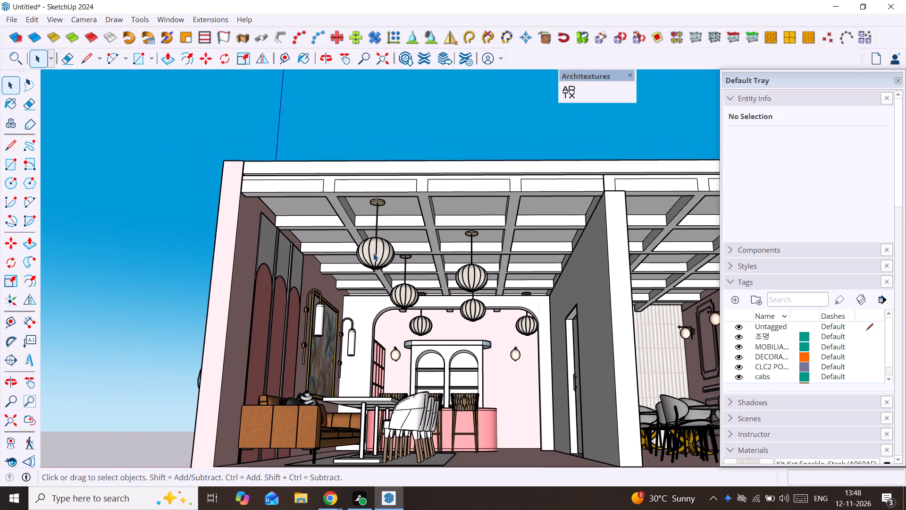
{"action": "scroll", "coordinate": [373, 253], "scroll_direction": "down", "scroll_amount": 3}
{"action": "middle_click_drag", "start_coordinate": [373, 254], "coordinate": [483, 292]}
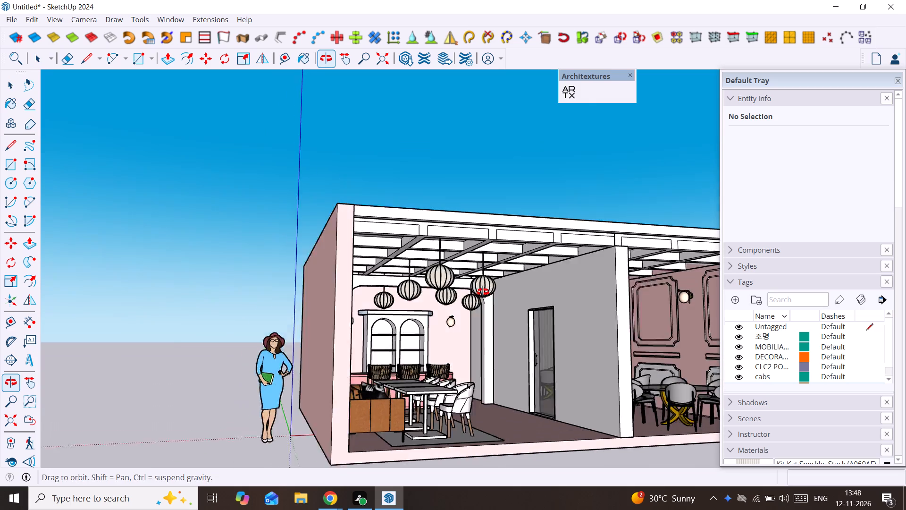
{"action": "middle_click_drag", "start_coordinate": [483, 292], "coordinate": [306, 296]}
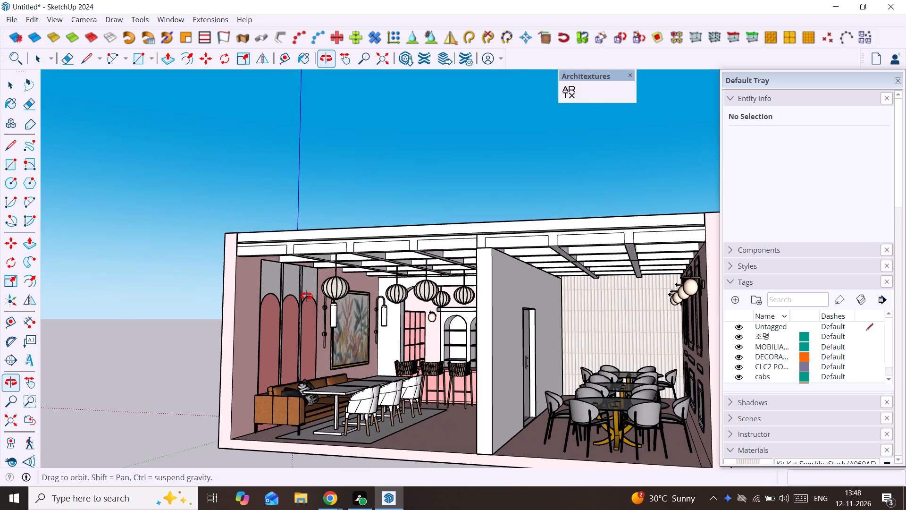
{"action": "middle_click_drag", "start_coordinate": [306, 296], "coordinate": [320, 299]}
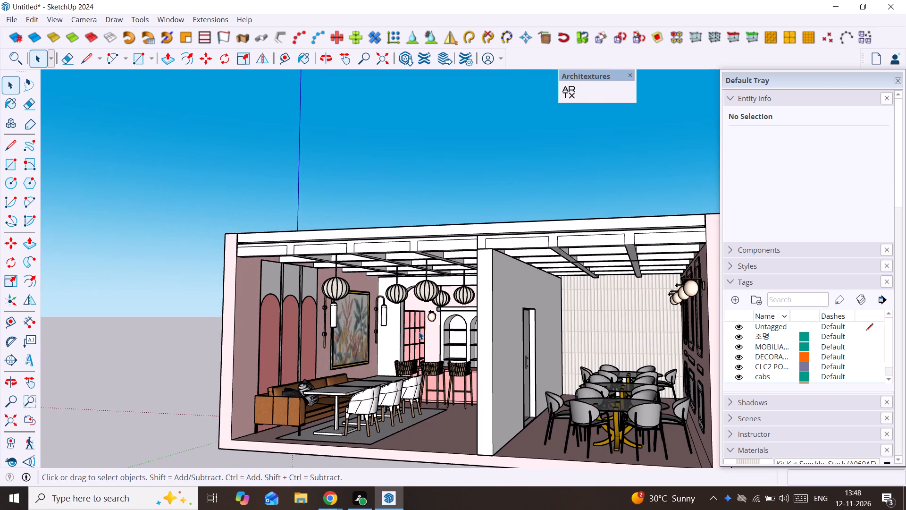
{"action": "scroll", "coordinate": [419, 331], "scroll_direction": "up", "scroll_amount": 2}
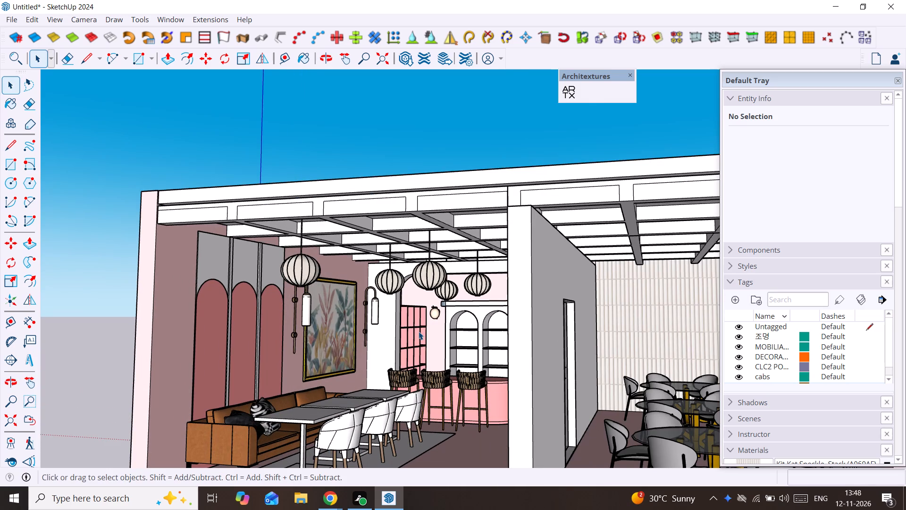
{"action": "middle_click_drag", "start_coordinate": [419, 331], "coordinate": [492, 288]}
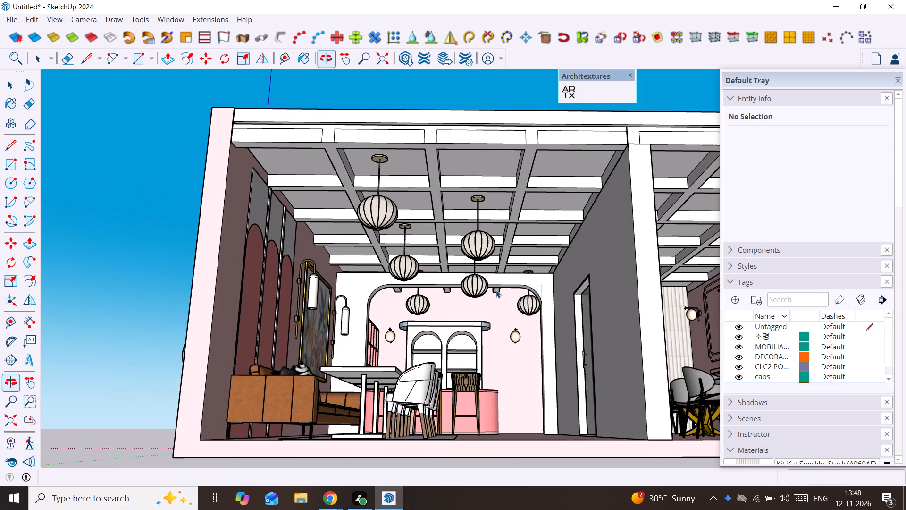
{"action": "scroll", "coordinate": [503, 391], "scroll_direction": "up", "scroll_amount": 2}
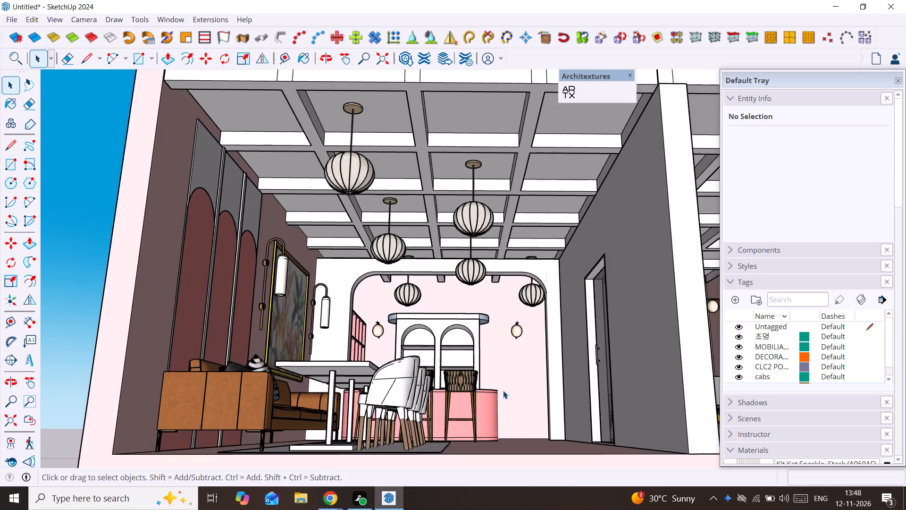
Isolate the interior wall with the door that separates the two dining areas.
{"action": "scroll", "coordinate": [503, 391], "scroll_direction": "up", "scroll_amount": 7}
{"action": "middle_click_drag", "start_coordinate": [503, 386], "coordinate": [605, 410]}
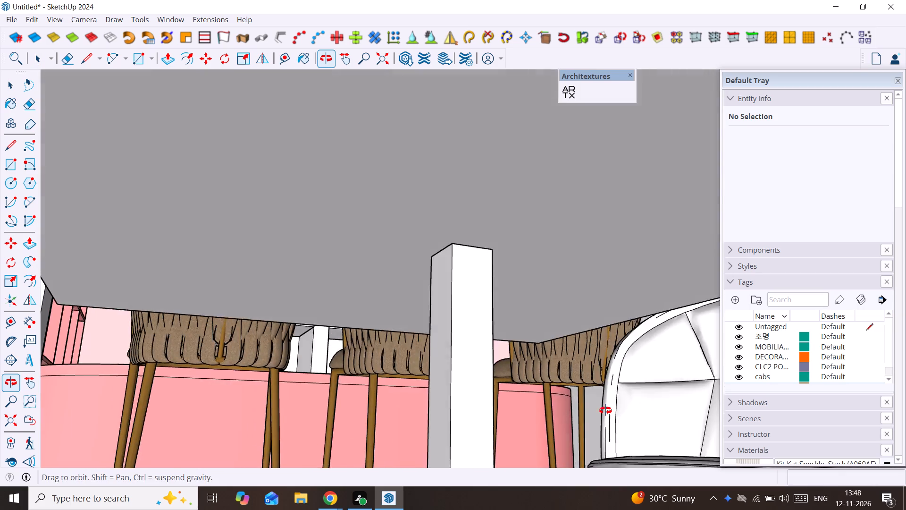
{"action": "middle_click_drag", "start_coordinate": [605, 410], "coordinate": [531, 408]}
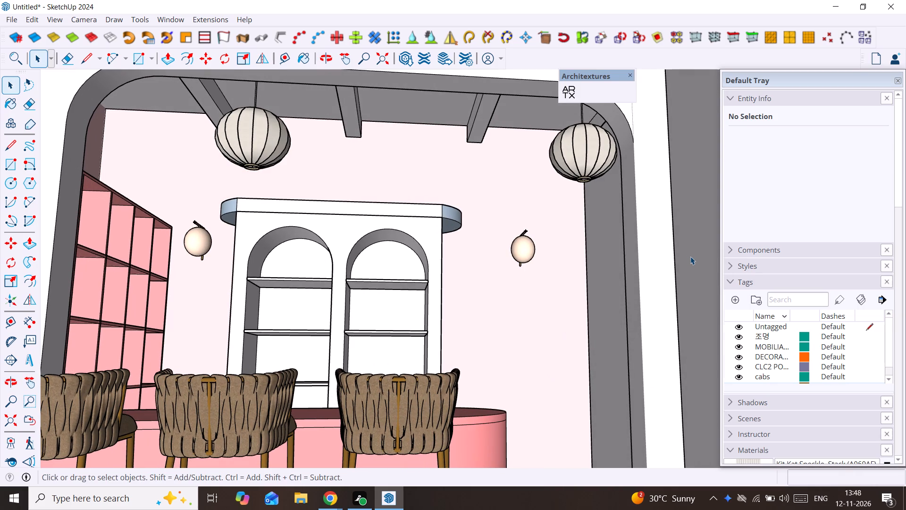
{"action": "left_click", "coordinate": [690, 255]}
{"action": "right_click", "coordinate": [689, 255]}
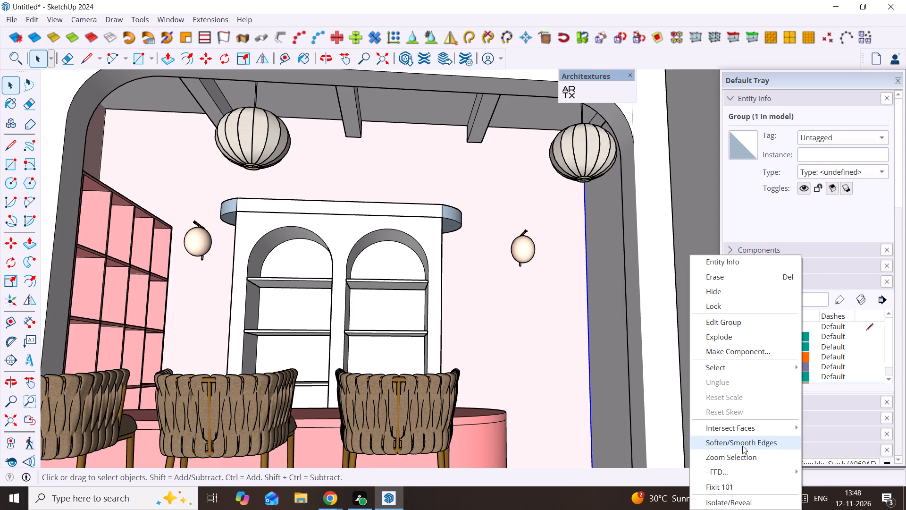
{"action": "left_click", "coordinate": [751, 502]}
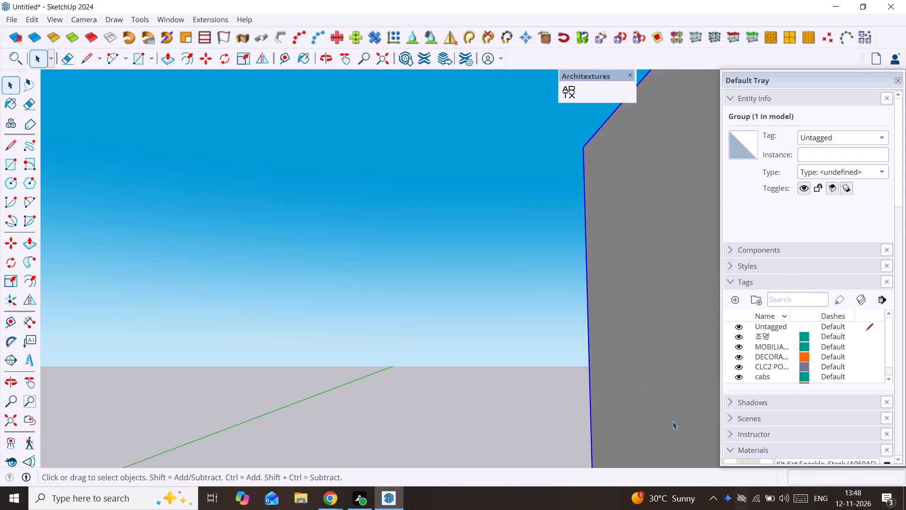
Bring back the hidden model, add the room's outer wall and floor shell to the selection, and isolate both groups.
{"action": "scroll", "coordinate": [592, 349], "scroll_direction": "down", "scroll_amount": 10}
{"action": "middle_click_drag", "start_coordinate": [562, 316], "coordinate": [841, 391]}
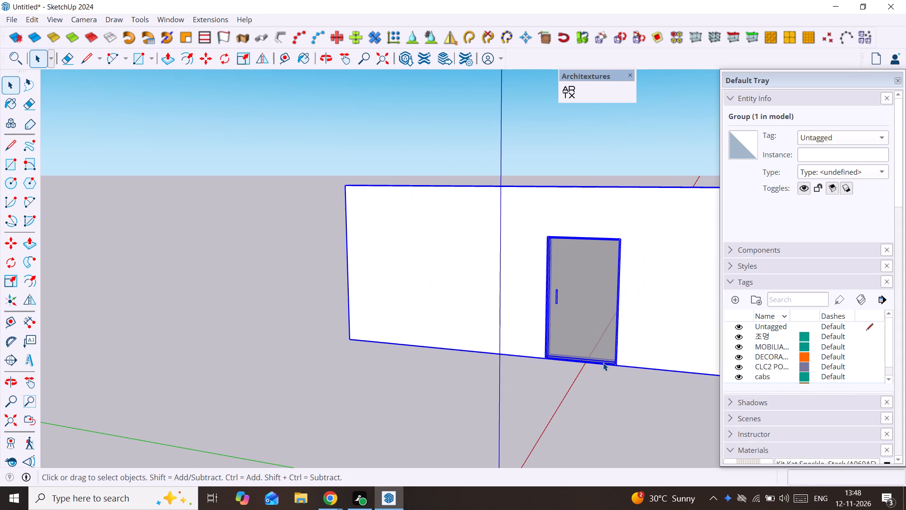
{"action": "left_click", "coordinate": [416, 239]}
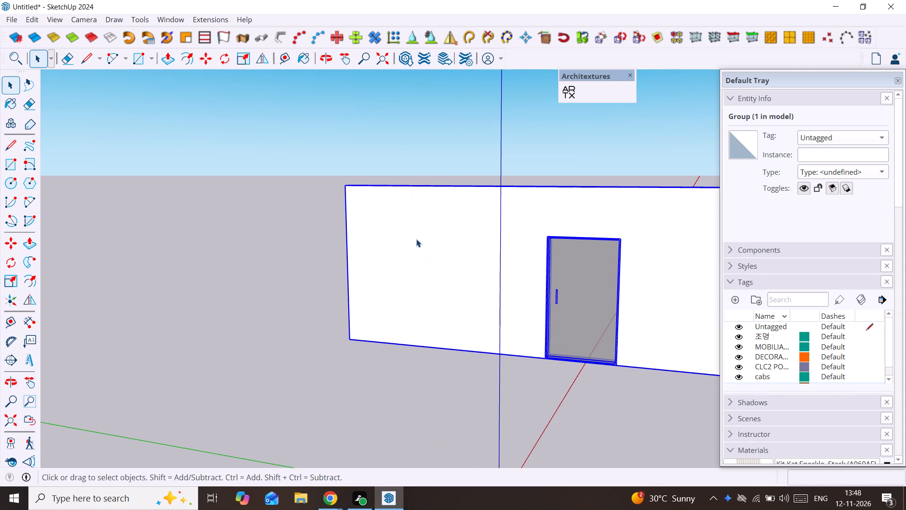
{"action": "right_click", "coordinate": [416, 239]}
{"action": "left_click", "coordinate": [496, 485]}
{"action": "scroll", "coordinate": [444, 376], "scroll_direction": "down", "scroll_amount": 20}
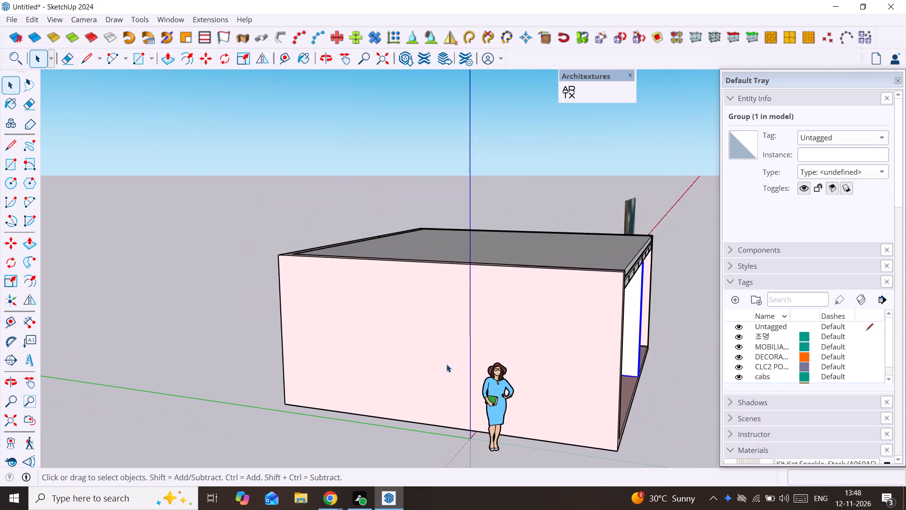
{"action": "middle_click_drag", "start_coordinate": [443, 358], "coordinate": [205, 327]}
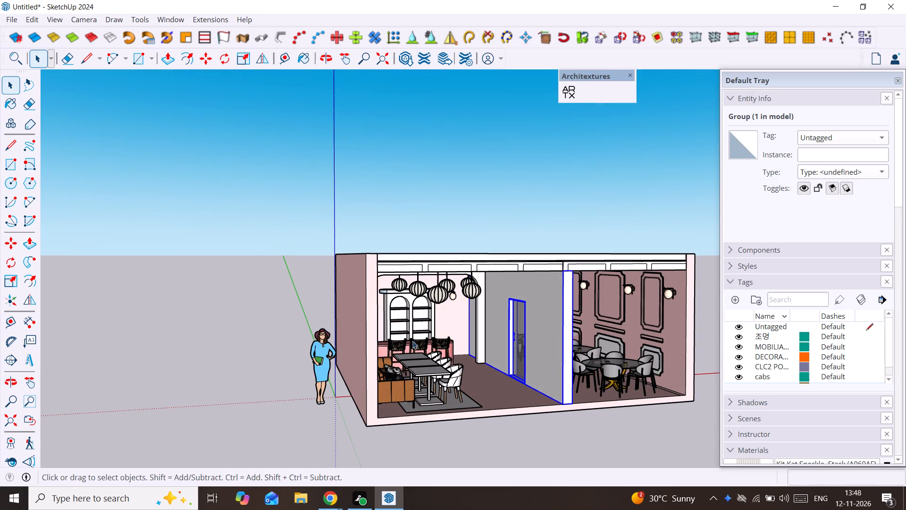
{"action": "left_click", "coordinate": [373, 335], "text": "ctrl"}
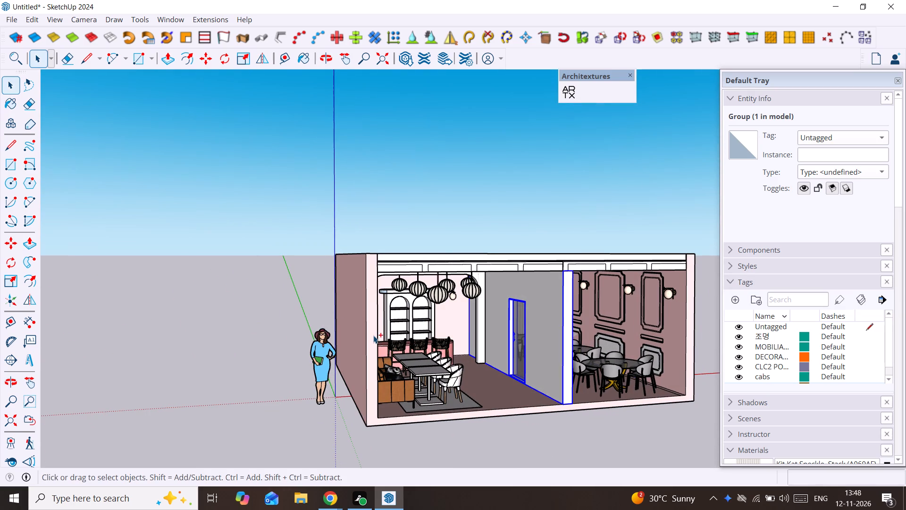
{"action": "right_click", "coordinate": [373, 335], "text": "ctrl"}
{"action": "left_click", "coordinate": [410, 330]}
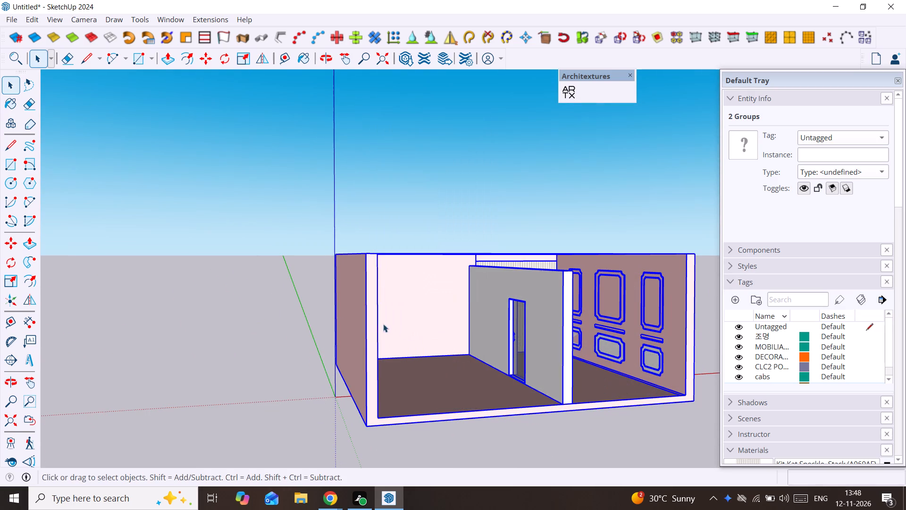
Examine the isolated room shell and door wall, especially the back corner where the bar stands.
{"action": "middle_click_drag", "start_coordinate": [379, 323], "coordinate": [426, 323]}
{"action": "scroll", "coordinate": [437, 323], "scroll_direction": "up", "scroll_amount": 3}
{"action": "scroll", "coordinate": [517, 326], "scroll_direction": "up", "scroll_amount": 5}
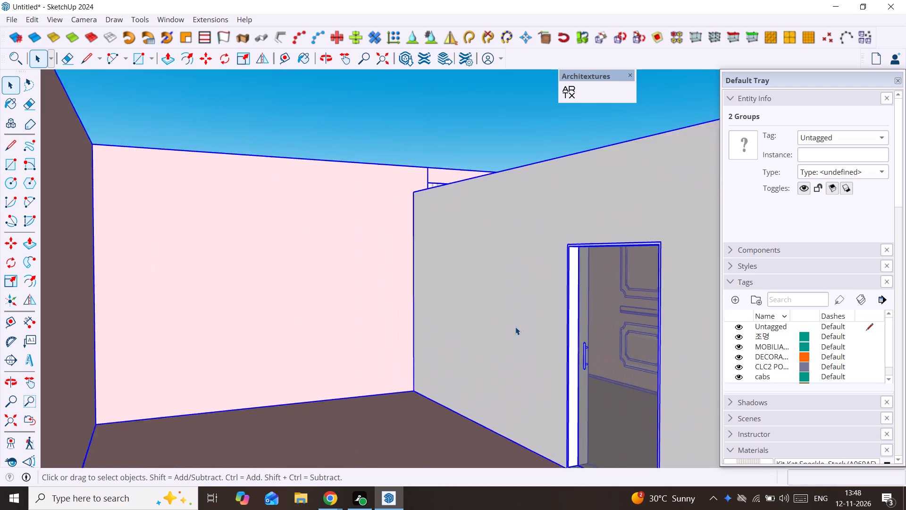
{"action": "scroll", "coordinate": [515, 327], "scroll_direction": "up", "scroll_amount": 4}
{"action": "middle_click_drag", "start_coordinate": [515, 327], "coordinate": [572, 346]}
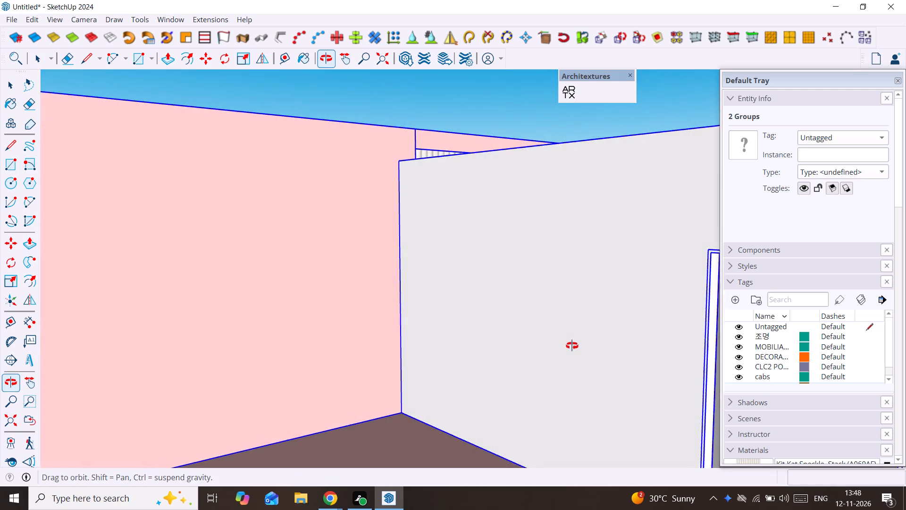
{"action": "middle_click_drag", "start_coordinate": [572, 346], "coordinate": [456, 345]}
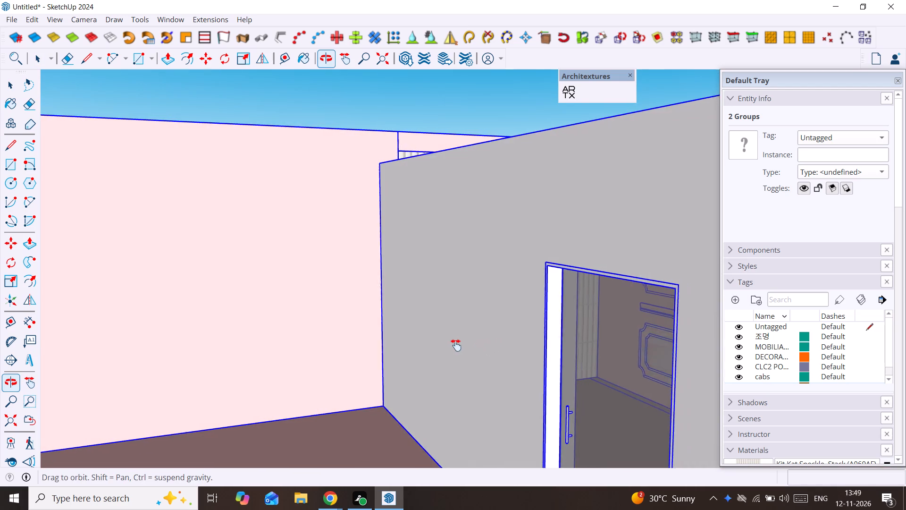
{"action": "middle_click_drag", "start_coordinate": [456, 345], "coordinate": [520, 361]}
{"action": "scroll", "coordinate": [600, 362], "scroll_direction": "up", "scroll_amount": 2}
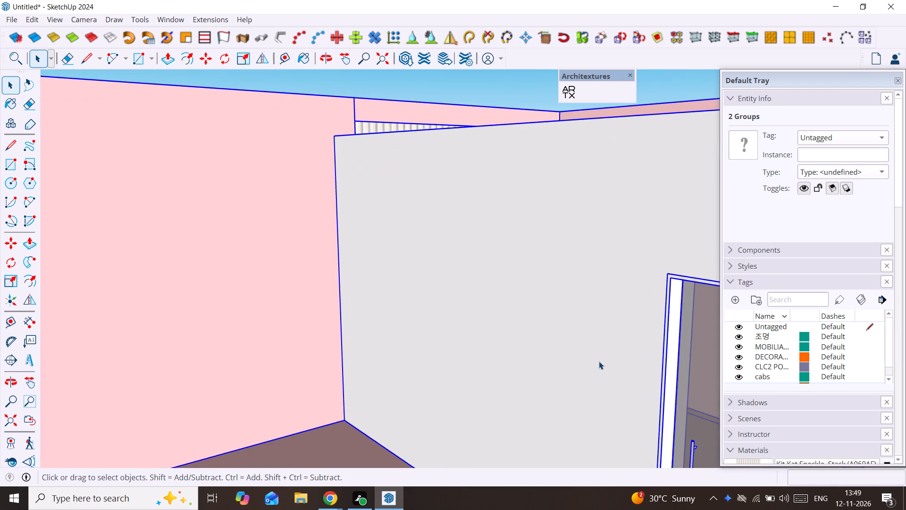
{"action": "scroll", "coordinate": [582, 356], "scroll_direction": "down", "scroll_amount": 1}
{"action": "middle_click_drag", "start_coordinate": [561, 354], "coordinate": [460, 350]}
{"action": "scroll", "coordinate": [461, 346], "scroll_direction": "down", "scroll_amount": 16}
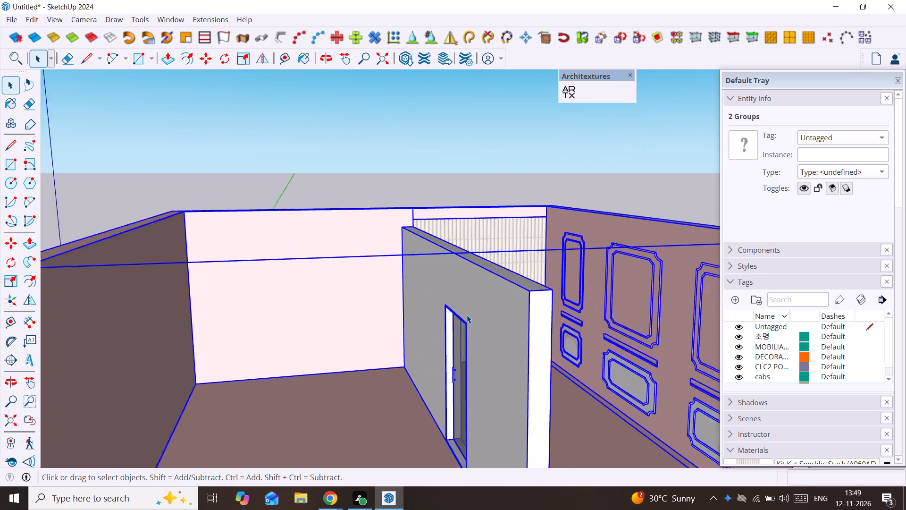
{"action": "scroll", "coordinate": [467, 315], "scroll_direction": "down", "scroll_amount": 6}
Bring back the hidden model, add the arched partition to the selection, and isolate it with the shell and door wall.
{"action": "right_click", "coordinate": [467, 315]}
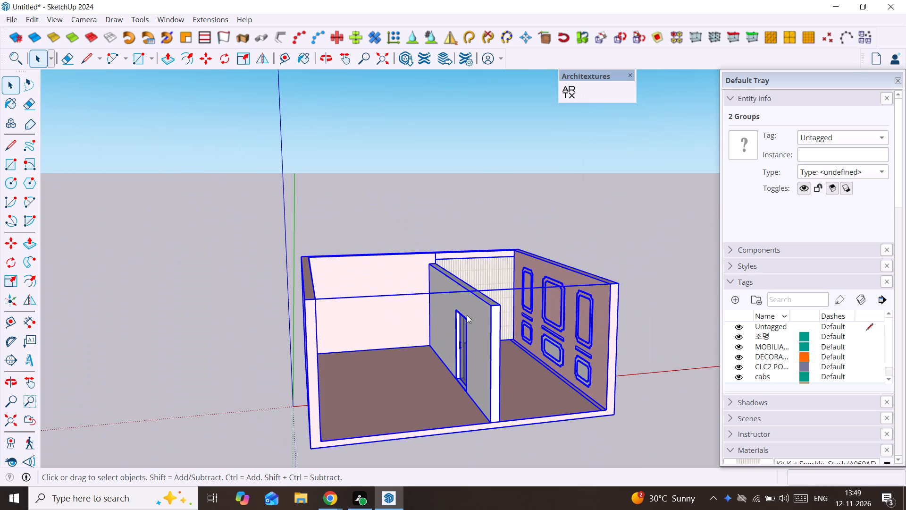
{"action": "left_click", "coordinate": [520, 307]}
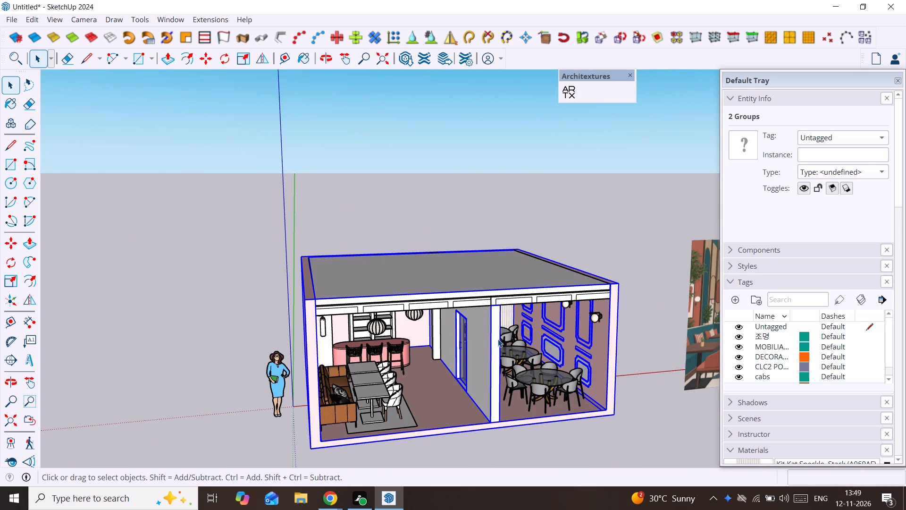
{"action": "scroll", "coordinate": [424, 333], "scroll_direction": "up", "scroll_amount": 2}
{"action": "left_click", "coordinate": [439, 331], "text": "ctrl"}
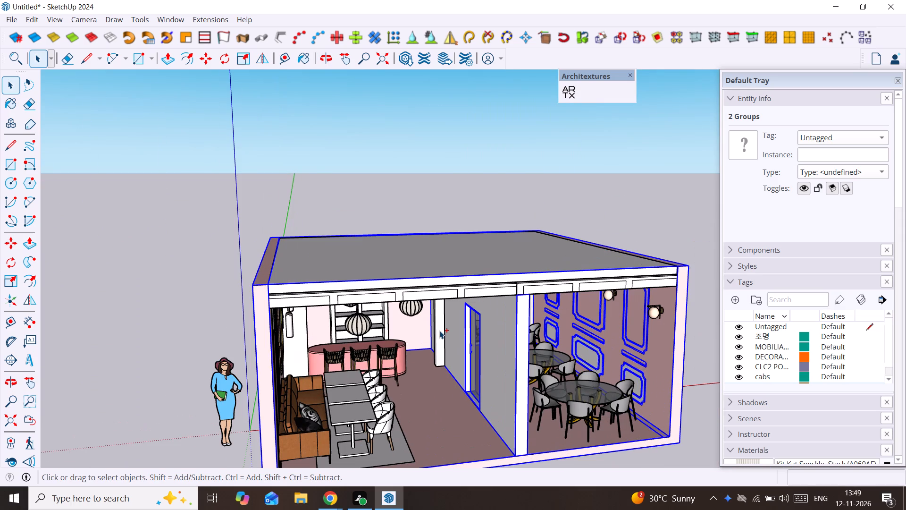
{"action": "right_click", "coordinate": [439, 331]}
{"action": "left_click", "coordinate": [489, 324]}
Examine the stretch of the door wall behind the arched partition from above and from both sides.
{"action": "middle_click_drag", "start_coordinate": [385, 370], "coordinate": [456, 370]}
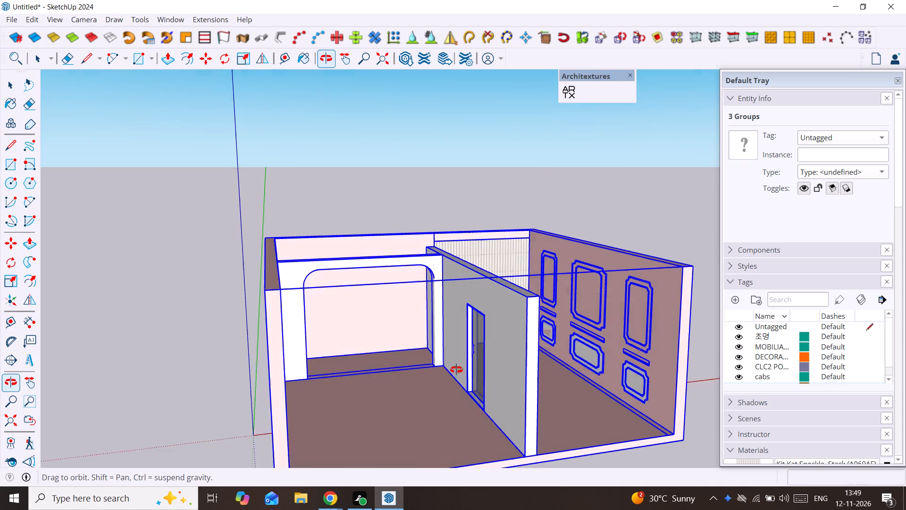
{"action": "middle_click_drag", "start_coordinate": [456, 370], "coordinate": [458, 370]}
{"action": "scroll", "coordinate": [458, 368], "scroll_direction": "up", "scroll_amount": 2}
{"action": "scroll", "coordinate": [430, 342], "scroll_direction": "up", "scroll_amount": 4}
{"action": "middle_click_drag", "start_coordinate": [410, 337], "coordinate": [620, 425]}
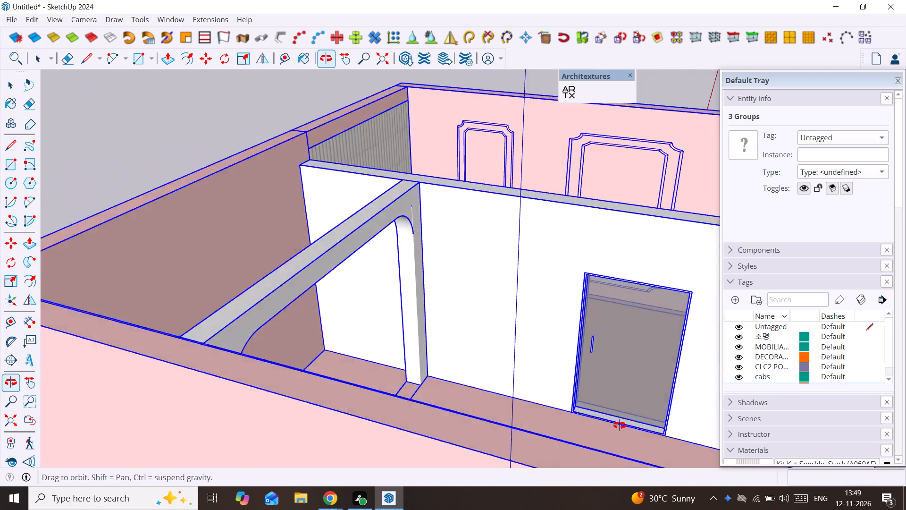
{"action": "middle_click_drag", "start_coordinate": [620, 425], "coordinate": [670, 440]}
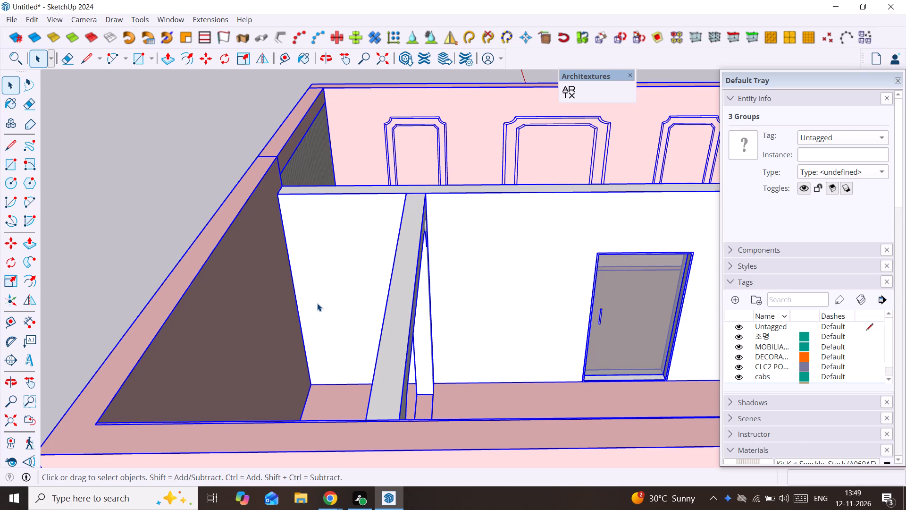
{"action": "scroll", "coordinate": [340, 252], "scroll_direction": "down", "scroll_amount": 2}
{"action": "middle_click_drag", "start_coordinate": [345, 252], "coordinate": [424, 232]}
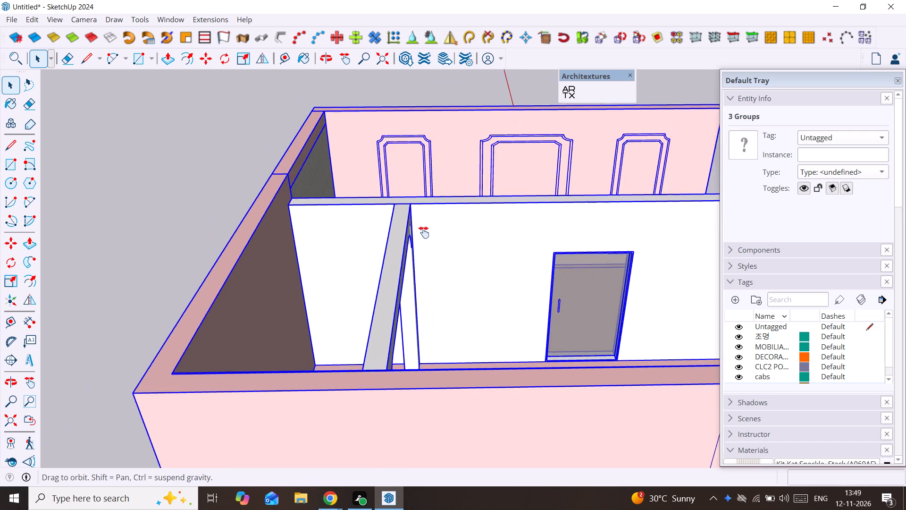
{"action": "middle_click_drag", "start_coordinate": [424, 232], "coordinate": [479, 280]}
{"action": "scroll", "coordinate": [466, 281], "scroll_direction": "up", "scroll_amount": 2}
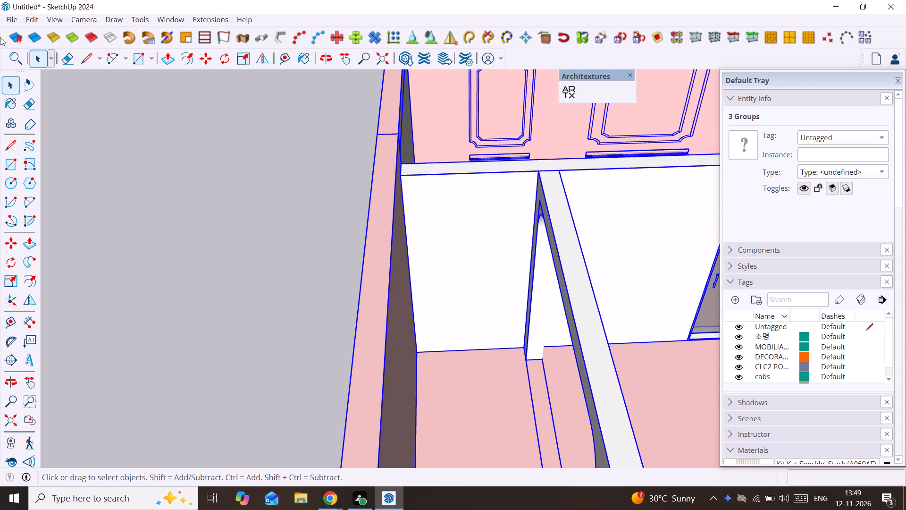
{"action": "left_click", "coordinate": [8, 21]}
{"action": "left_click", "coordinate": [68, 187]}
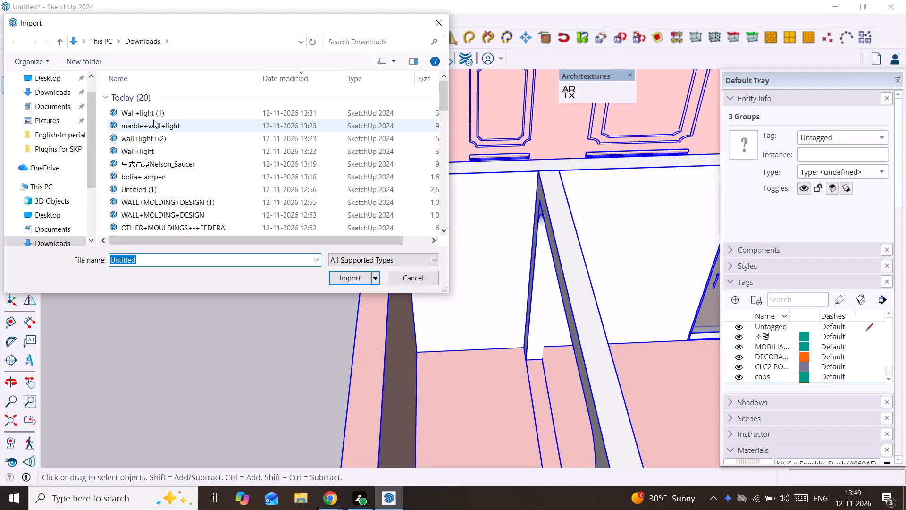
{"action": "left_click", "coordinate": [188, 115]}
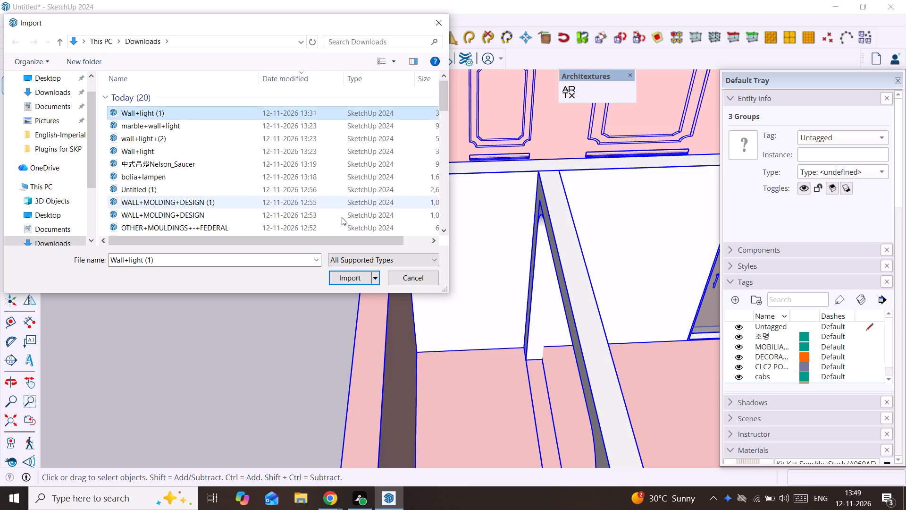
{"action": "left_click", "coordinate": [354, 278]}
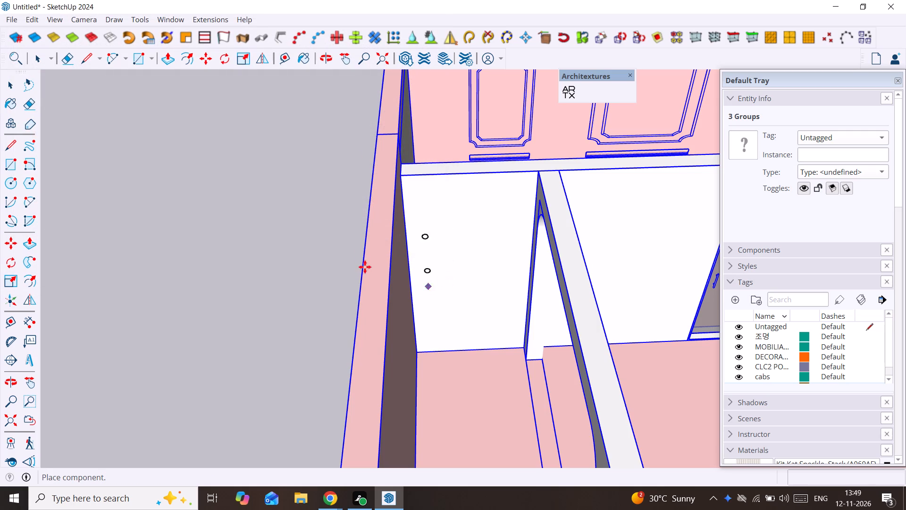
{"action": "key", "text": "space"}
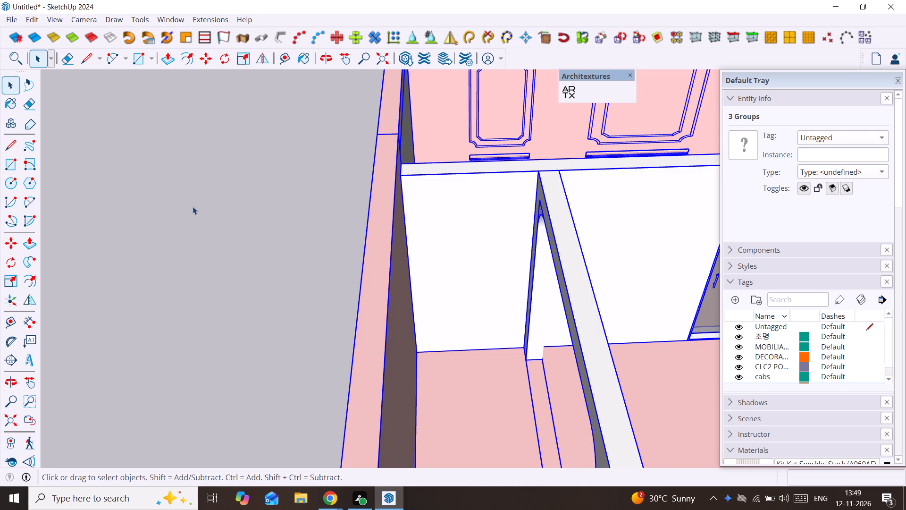
Import the marble+wall+light model from Downloads and place it at the end of the door wall behind the arched partition.
{"action": "left_click", "coordinate": [13, 19]}
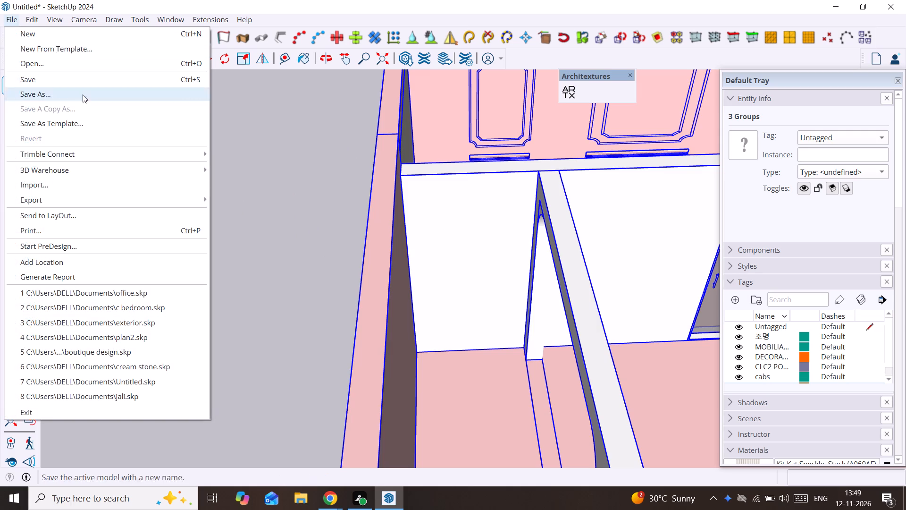
{"action": "left_click", "coordinate": [84, 189]}
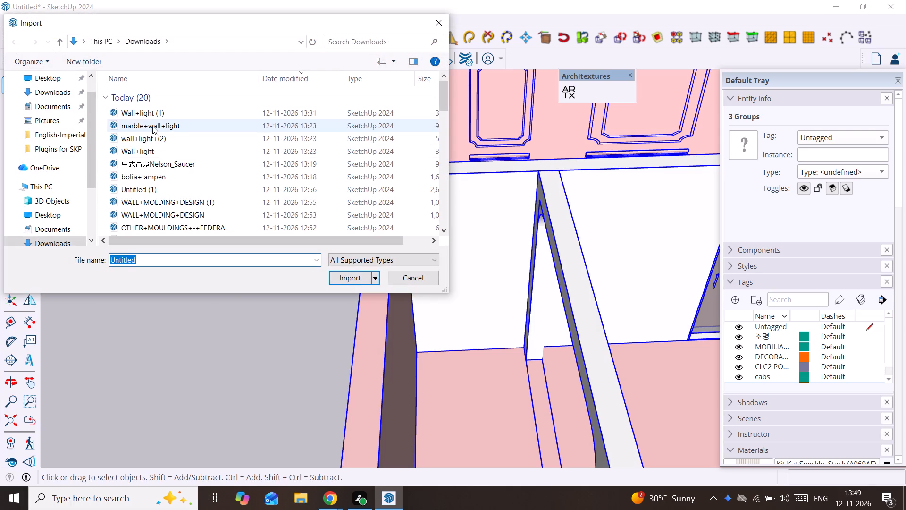
{"action": "left_click", "coordinate": [152, 126]}
{"action": "left_click", "coordinate": [344, 280]}
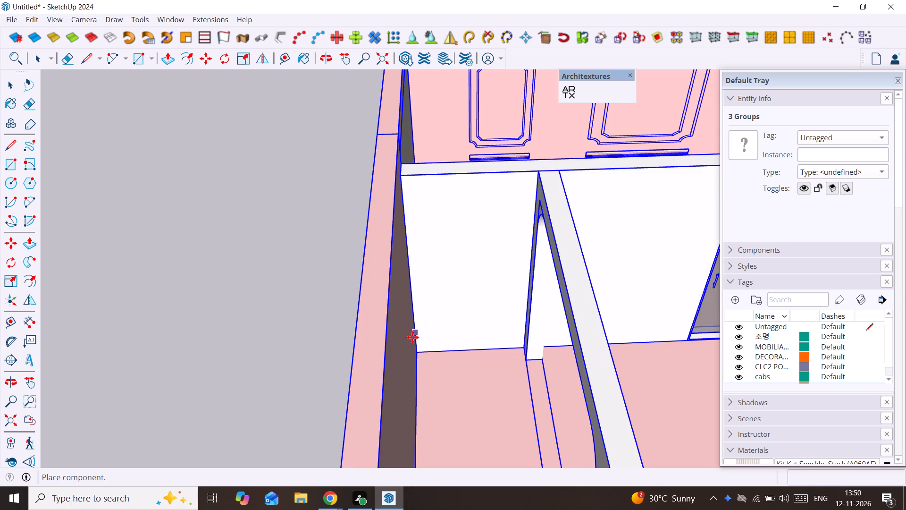
{"action": "middle_click_drag", "start_coordinate": [403, 351], "coordinate": [321, 362]}
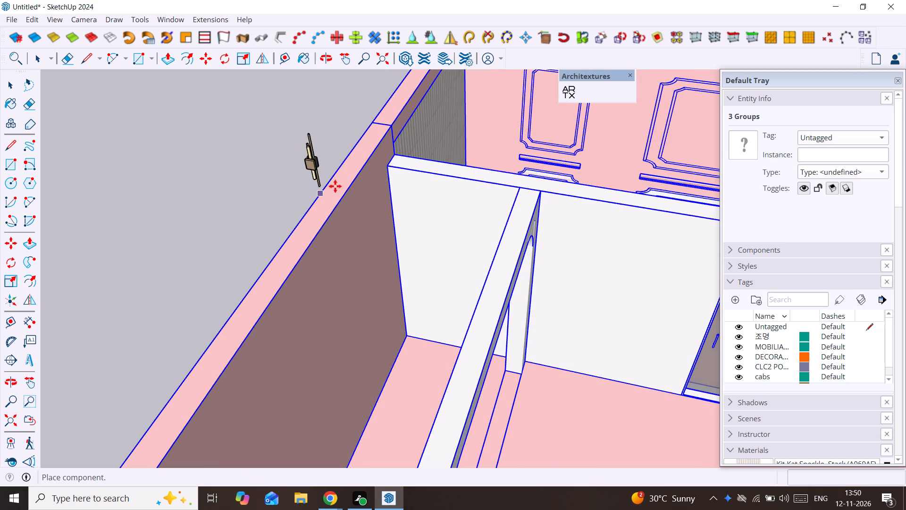
{"action": "left_click", "coordinate": [404, 199]}
Move the marble wall light from the top of the door wall onto its face, near the upper end corner.
{"action": "scroll", "coordinate": [404, 163], "scroll_direction": "up", "scroll_amount": 6}
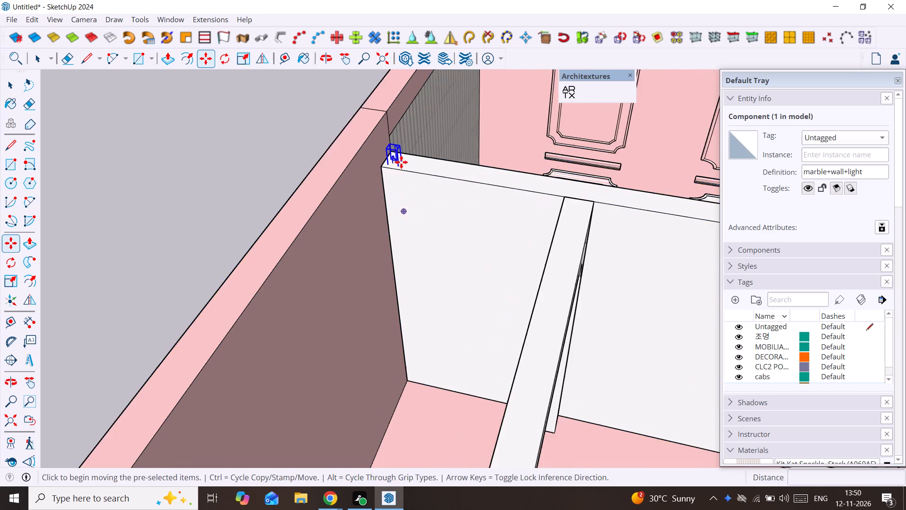
{"action": "scroll", "coordinate": [401, 162], "scroll_direction": "up", "scroll_amount": 13}
{"action": "left_click", "coordinate": [393, 158]}
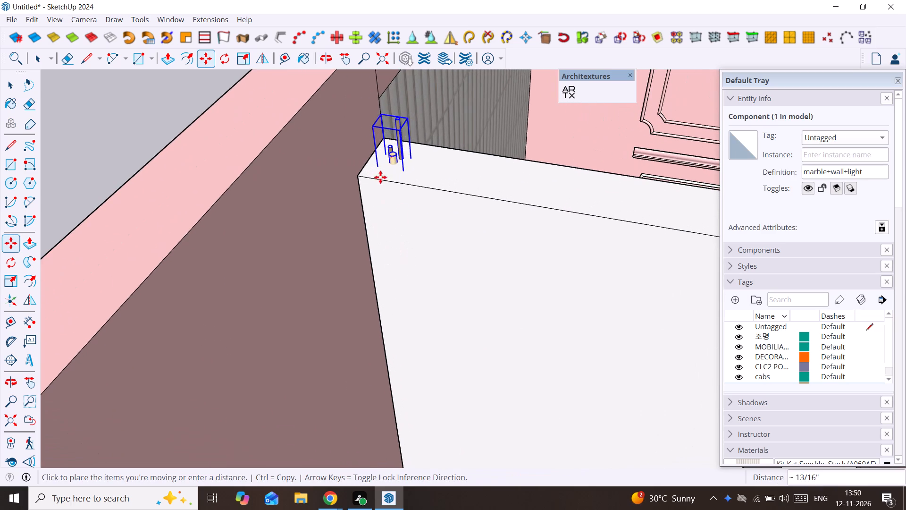
{"action": "left_click", "coordinate": [377, 186]}
{"action": "scroll", "coordinate": [403, 229], "scroll_direction": "up", "scroll_amount": 3}
{"action": "middle_click_drag", "start_coordinate": [398, 230], "coordinate": [391, 235]}
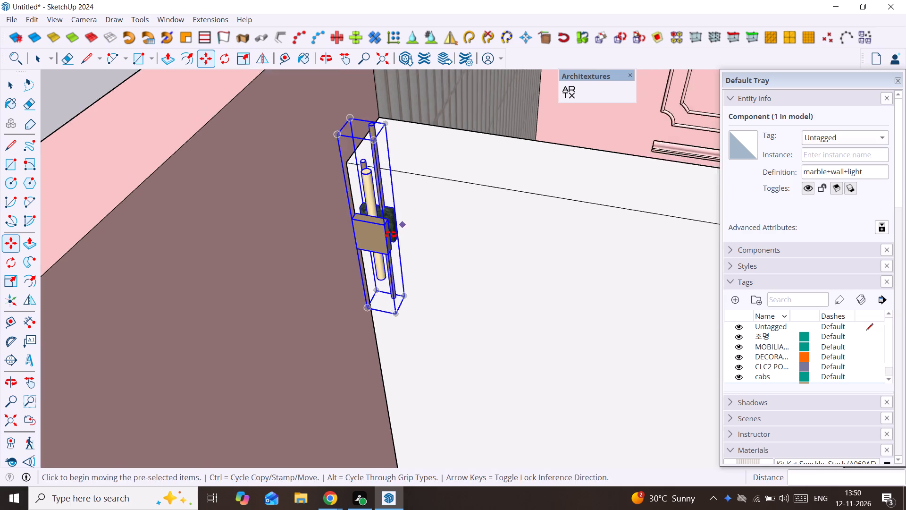
Rotate the marble wall light 90 degrees about the vertical axis around its upper corner.
{"action": "middle_click_drag", "start_coordinate": [391, 235], "coordinate": [297, 266]}
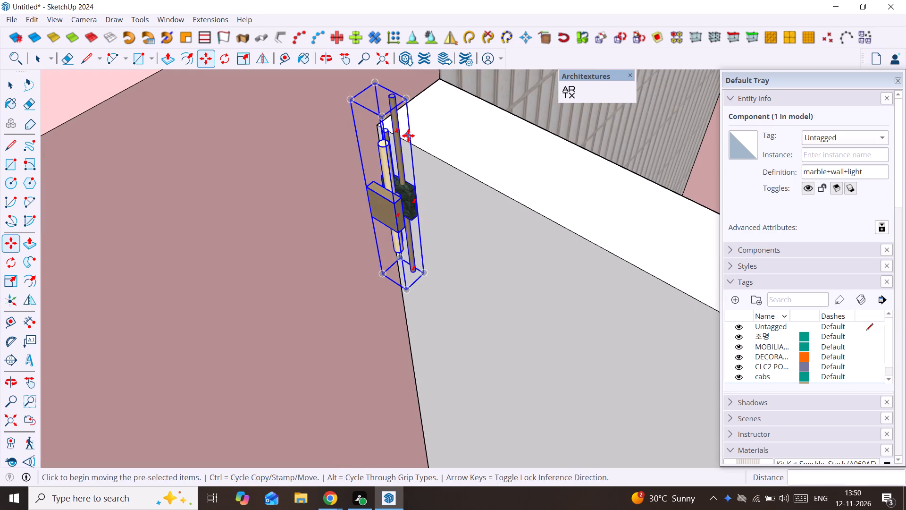
{"action": "key", "text": "q"}
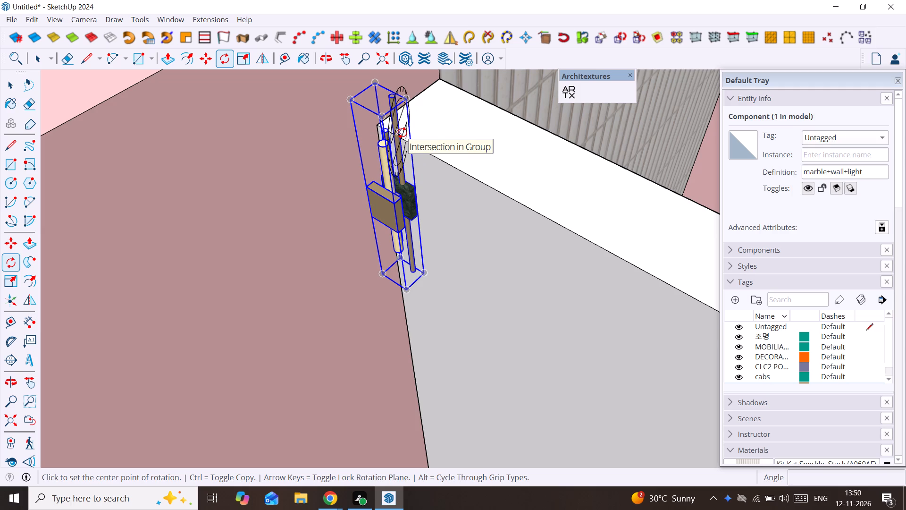
{"action": "key", "text": "q"}
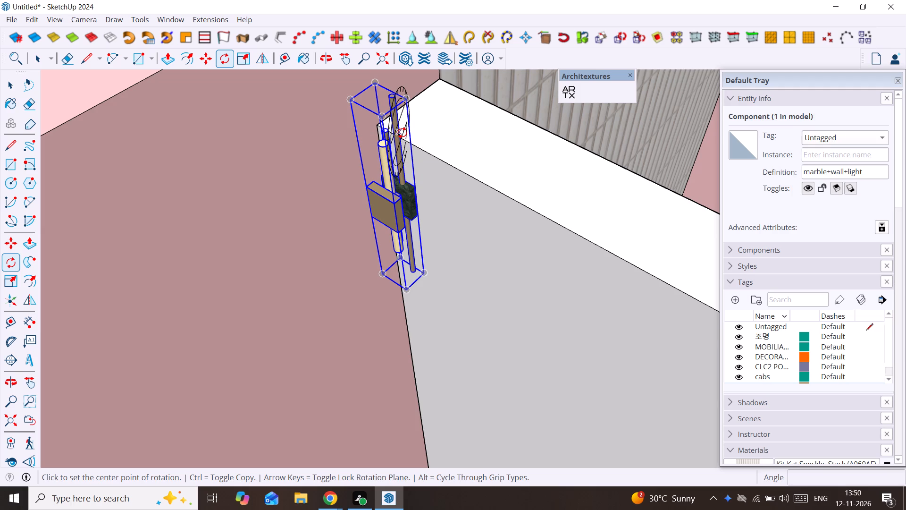
{"action": "key", "text": "Up"}
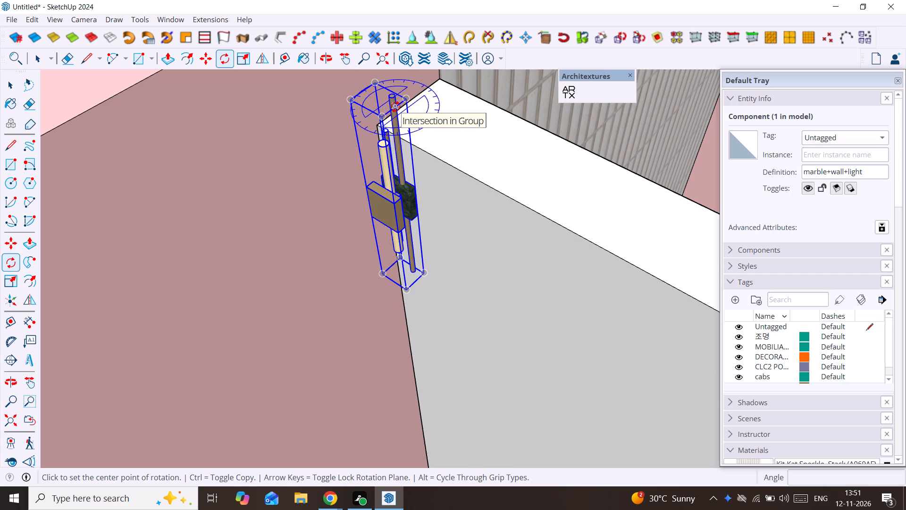
{"action": "key", "text": "Up"}
{"action": "key", "text": "Up"}
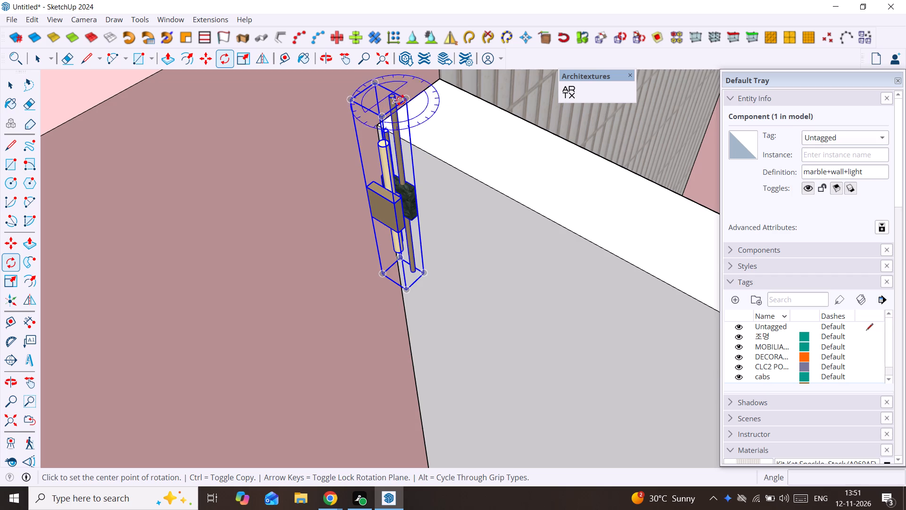
{"action": "left_click", "coordinate": [406, 99]}
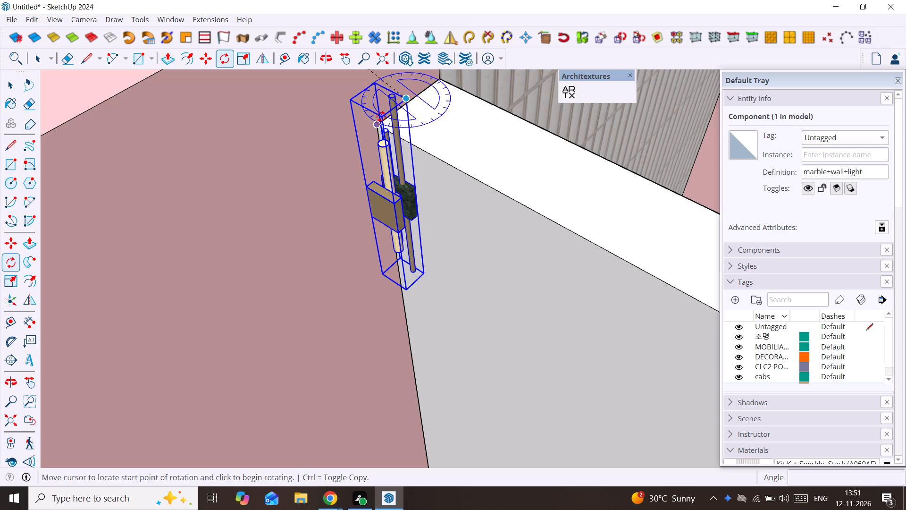
{"action": "left_click", "coordinate": [381, 118]}
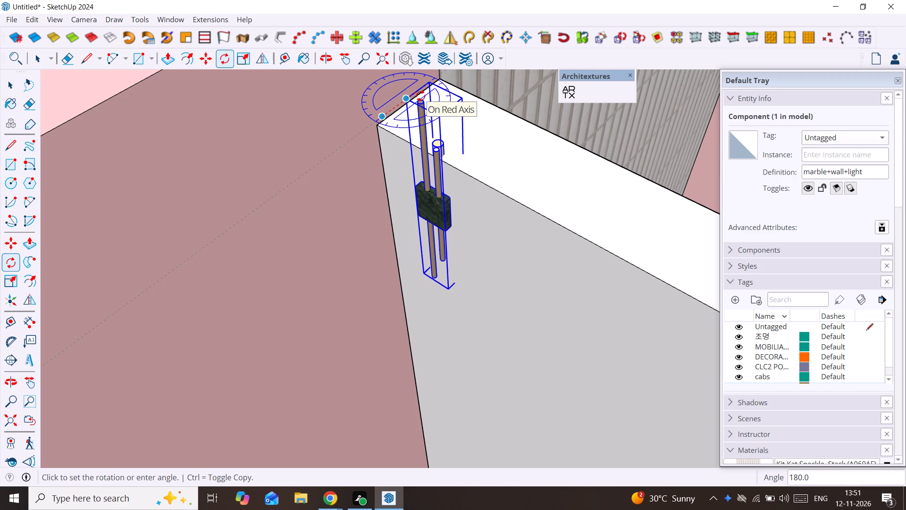
{"action": "left_click", "coordinate": [388, 90]}
{"action": "key", "text": "space"}
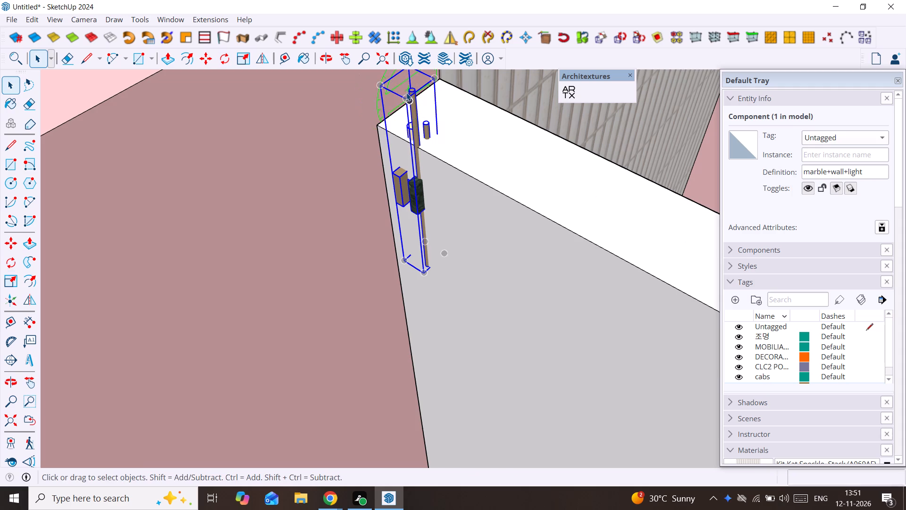
Lower the marble wall light about 1' 6" from the top of the door wall.
{"action": "scroll", "coordinate": [410, 103], "scroll_direction": "down", "scroll_amount": 6}
{"action": "middle_click_drag", "start_coordinate": [407, 116], "coordinate": [410, 124]}
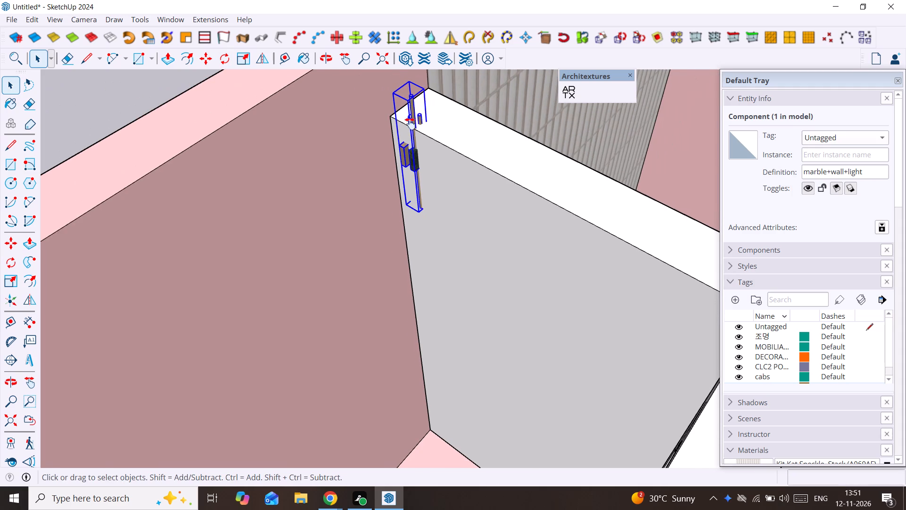
{"action": "middle_click_drag", "start_coordinate": [410, 124], "coordinate": [444, 169]}
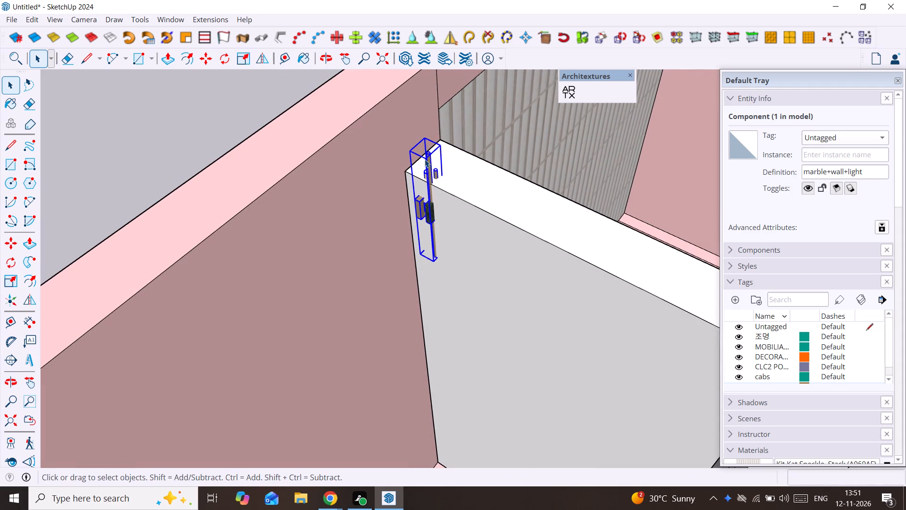
{"action": "scroll", "coordinate": [425, 159], "scroll_direction": "up", "scroll_amount": 1}
{"action": "key", "text": "m"}
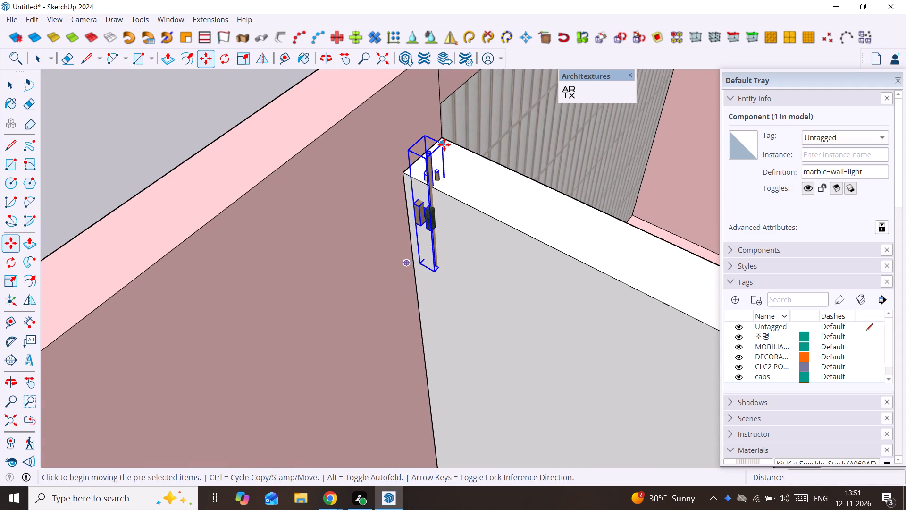
{"action": "left_click", "coordinate": [444, 145]}
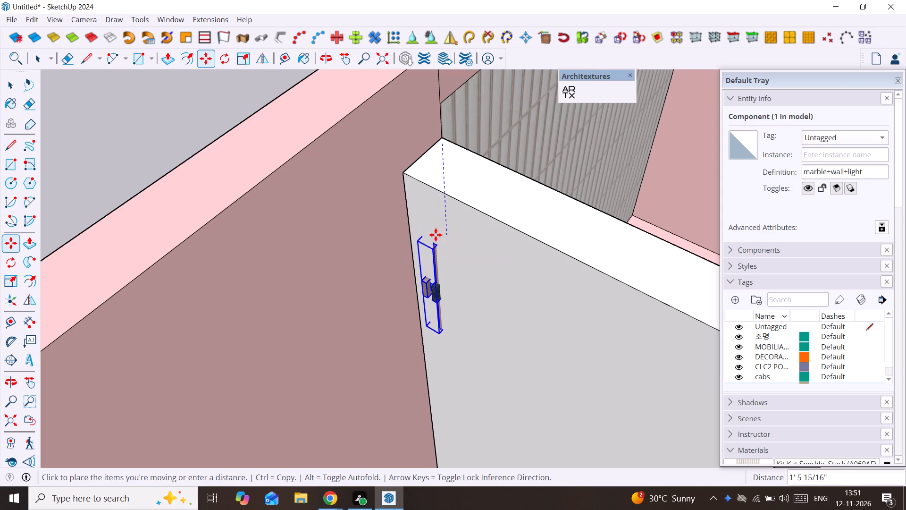
{"action": "left_click", "coordinate": [436, 235]}
Move the marble wall light by its upper back corner about 9 11/16" along the door wall, onto the wall face.
{"action": "scroll", "coordinate": [454, 235], "scroll_direction": "up", "scroll_amount": 3}
{"action": "middle_click_drag", "start_coordinate": [446, 234], "coordinate": [399, 239]}
{"action": "scroll", "coordinate": [419, 238], "scroll_direction": "up", "scroll_amount": 3}
{"action": "left_click", "coordinate": [432, 224]}
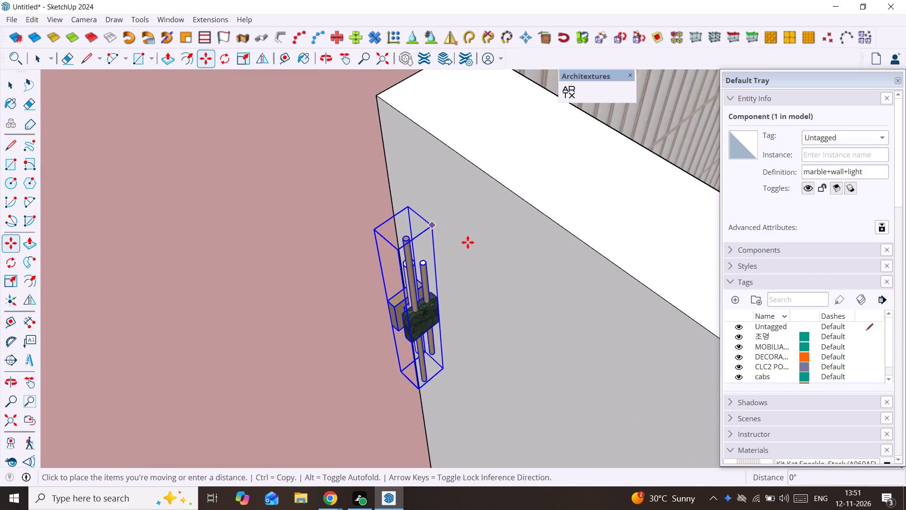
{"action": "scroll", "coordinate": [468, 242], "scroll_direction": "down", "scroll_amount": 3}
{"action": "middle_click_drag", "start_coordinate": [473, 243], "coordinate": [527, 240]}
{"action": "scroll", "coordinate": [527, 238], "scroll_direction": "down", "scroll_amount": 16}
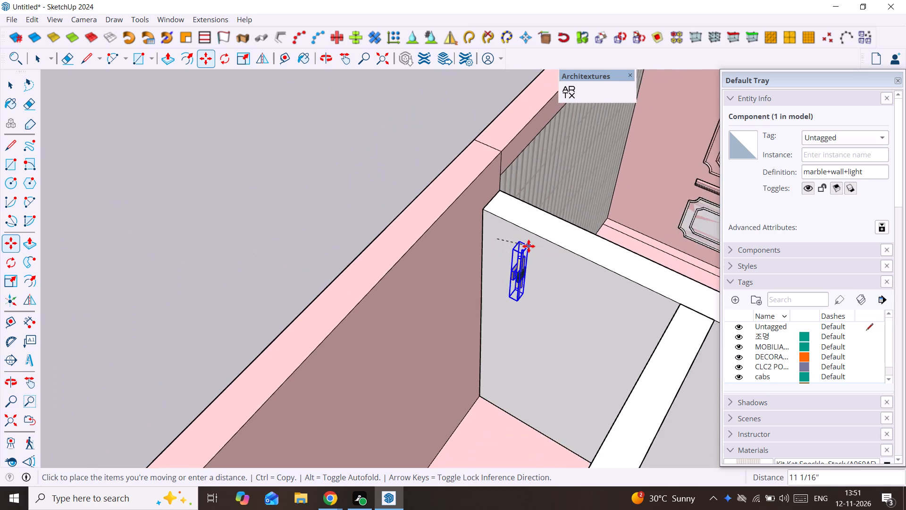
{"action": "scroll", "coordinate": [528, 246], "scroll_direction": "down", "scroll_amount": 4}
{"action": "middle_click_drag", "start_coordinate": [528, 246], "coordinate": [588, 236]}
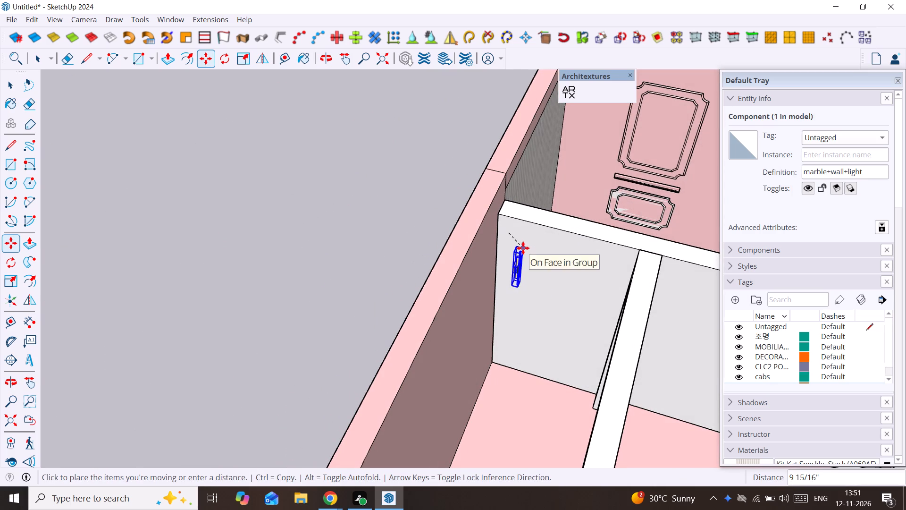
{"action": "left_click", "coordinate": [523, 247]}
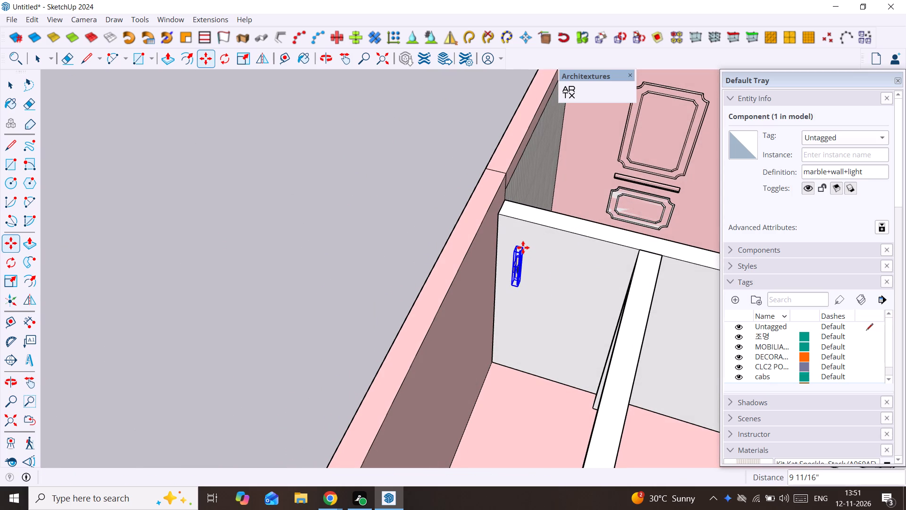
Copy the marble wall light about 3 ft along the green axis, toward the arched partition.
{"action": "left_click", "coordinate": [523, 247]}
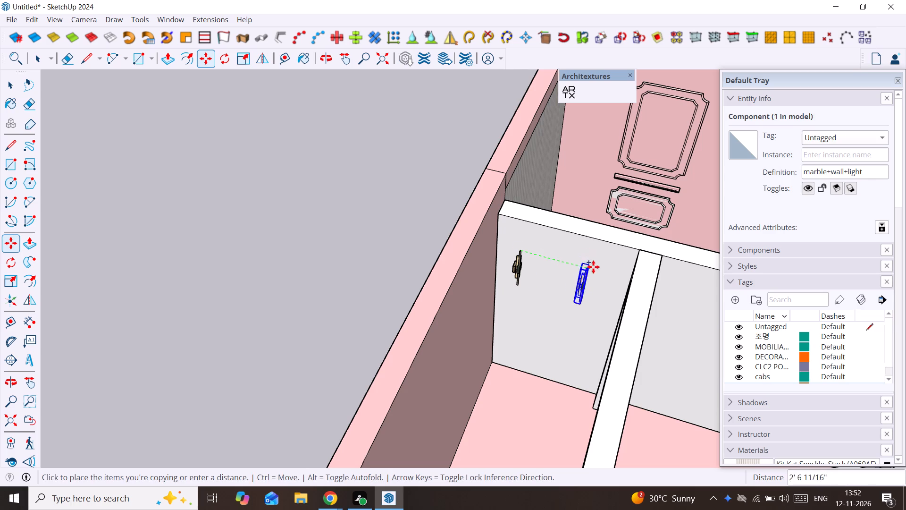
{"action": "middle_click_drag", "start_coordinate": [596, 269], "coordinate": [628, 266]}
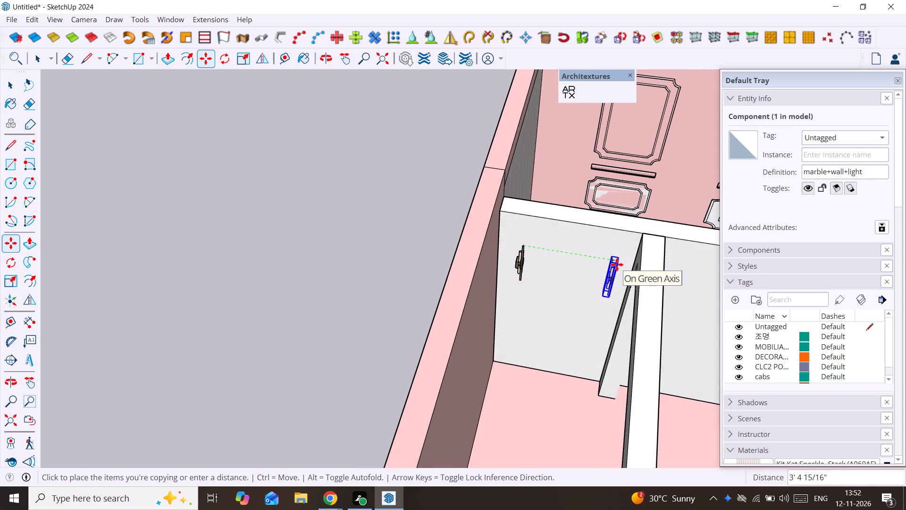
{"action": "left_click", "coordinate": [609, 263]}
{"action": "key", "text": "space"}
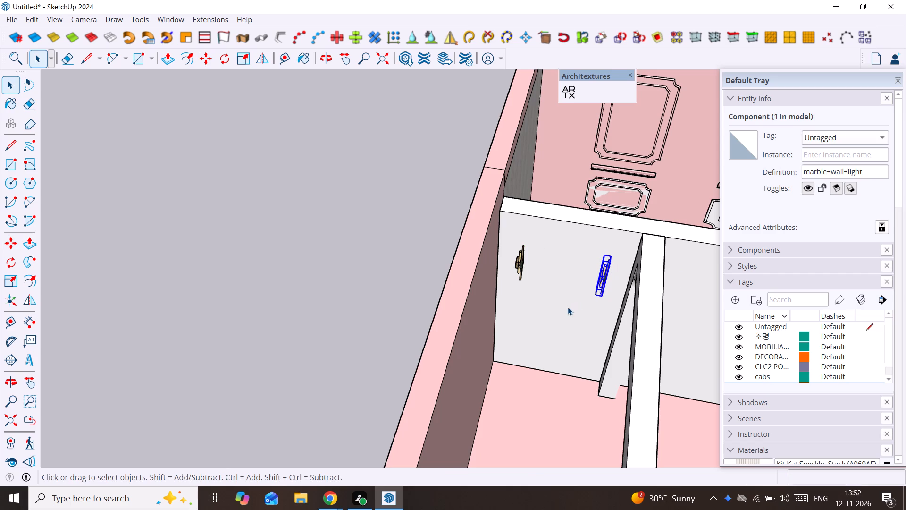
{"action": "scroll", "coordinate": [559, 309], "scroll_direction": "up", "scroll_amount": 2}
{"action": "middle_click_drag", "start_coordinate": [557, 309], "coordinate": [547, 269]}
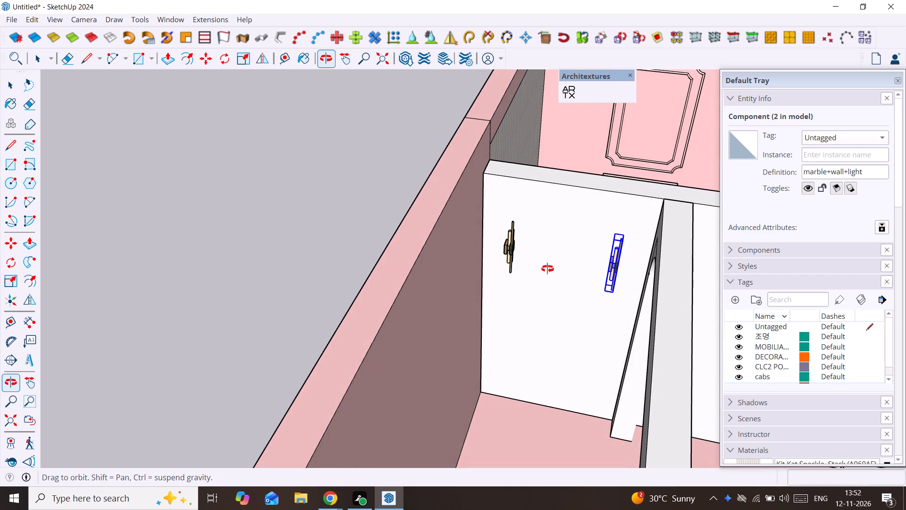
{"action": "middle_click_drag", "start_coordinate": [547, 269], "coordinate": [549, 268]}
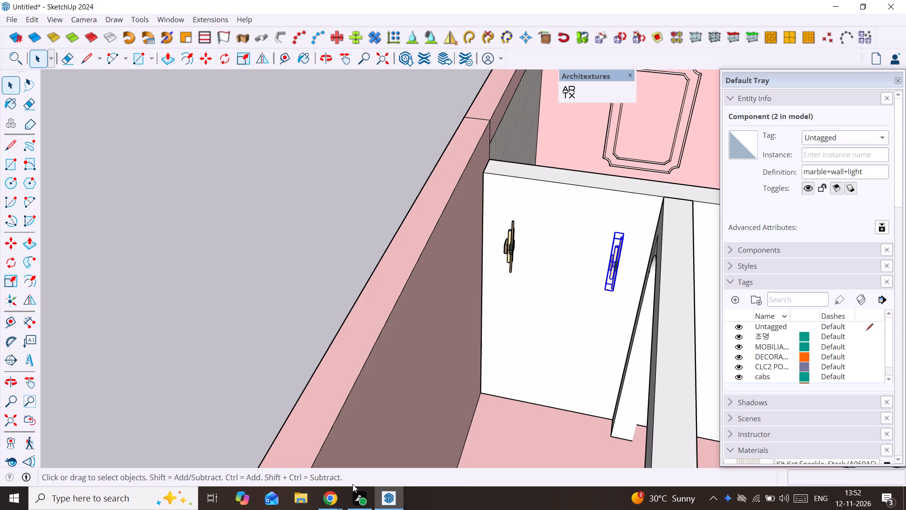
Switch to 3D Warehouse in Chrome, search for "long wall painting", and browse the results.
{"action": "left_click", "coordinate": [338, 493]}
{"action": "left_click", "coordinate": [386, 448]}
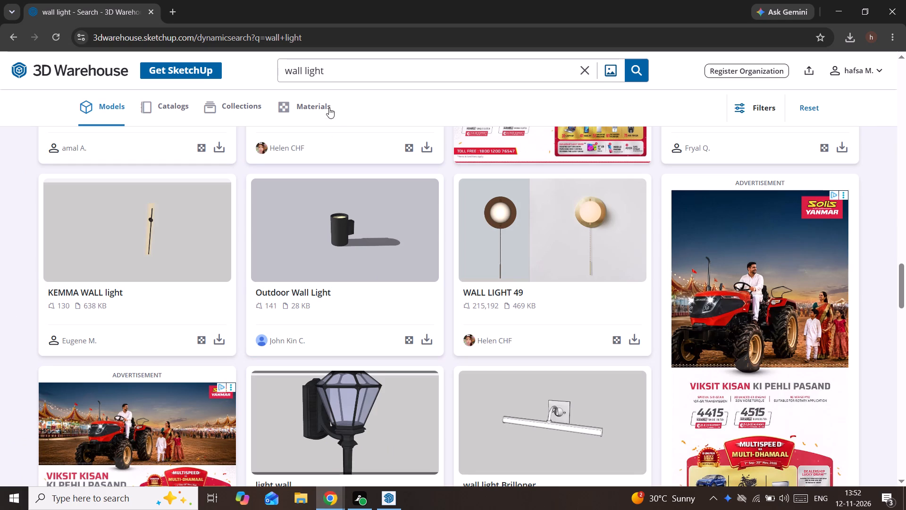
{"action": "left_click", "coordinate": [349, 68]}
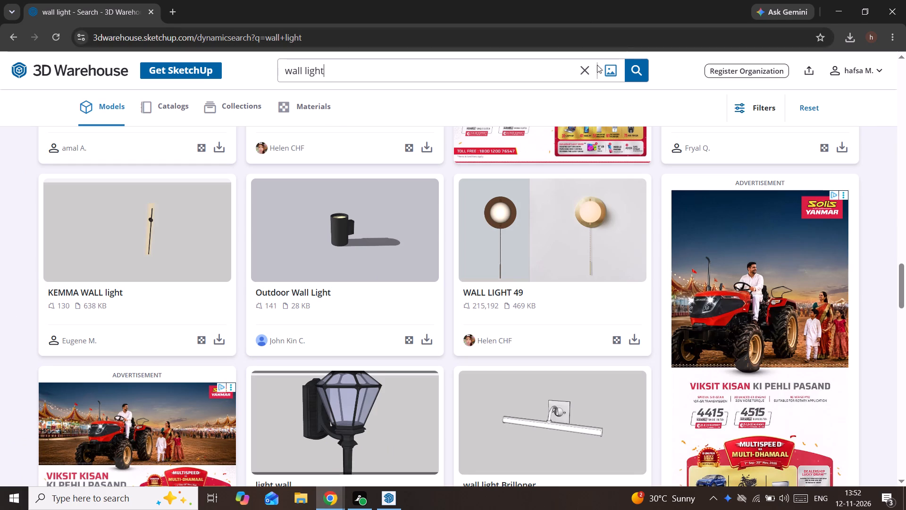
{"action": "left_click", "coordinate": [588, 71]}
{"action": "type", "text": "long wall painting"}
{"action": "key", "text": "Return"}
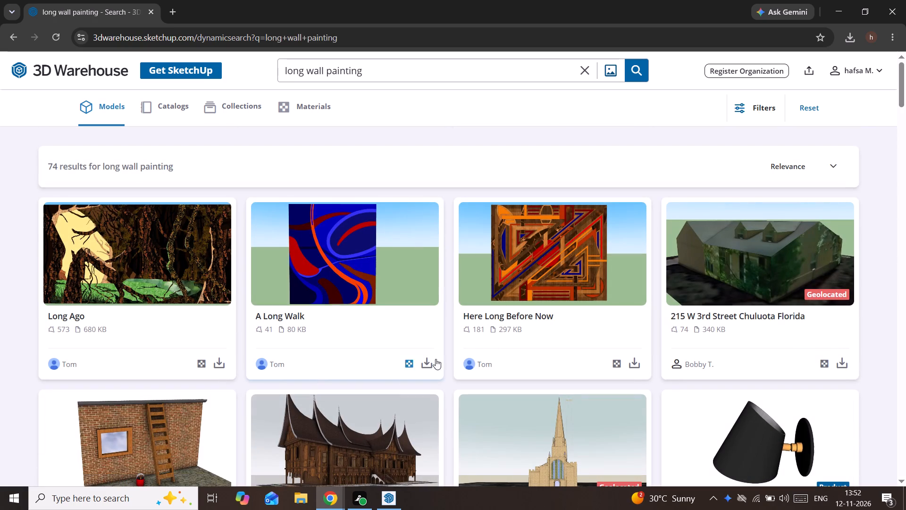
{"action": "scroll", "coordinate": [462, 352], "scroll_direction": "down", "scroll_amount": 16}
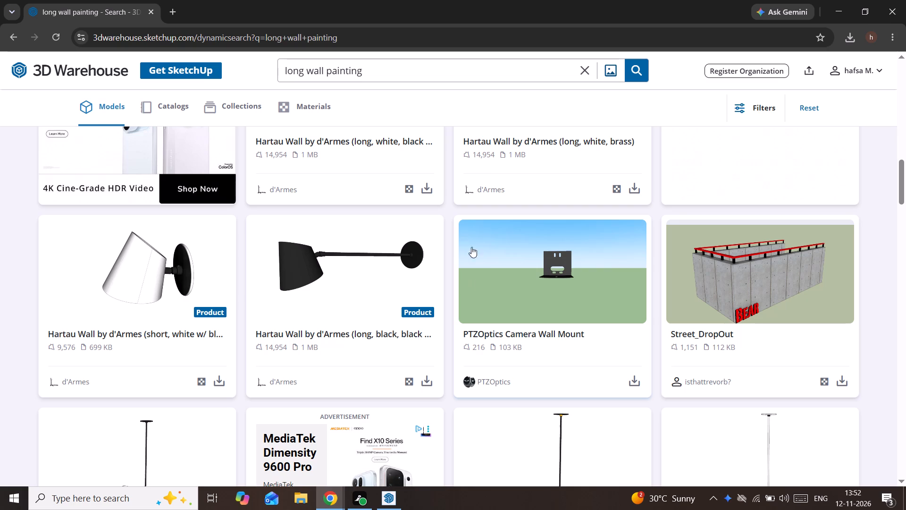
Shorten the model search to "wall painting" and browse the results for a suitable framed picture.
{"action": "left_click", "coordinate": [302, 68]}
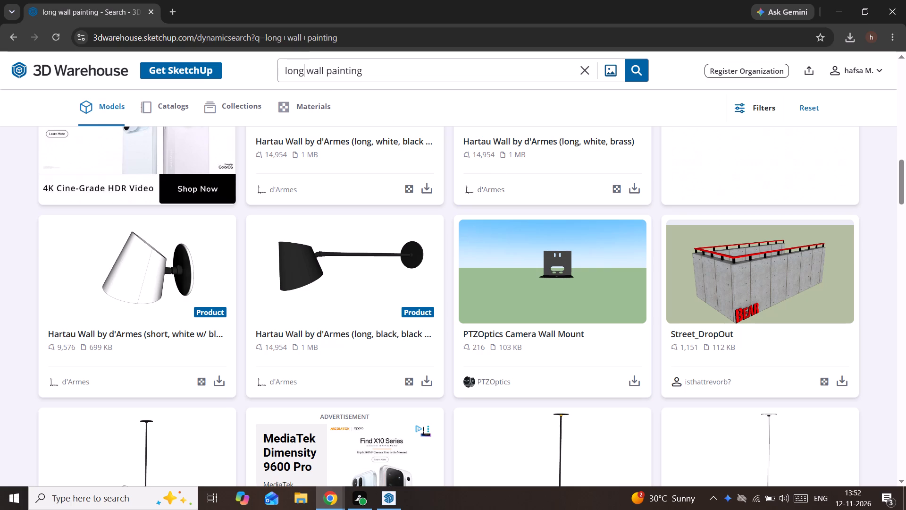
{"action": "key", "text": "BackSpace"}
{"action": "key", "text": "BackSpace"}
{"action": "key", "text": "BackSpace"}
{"action": "key", "text": "BackSpace"}
{"action": "key", "text": "BackSpace"}
{"action": "key", "text": "BackSpace"}
{"action": "key", "text": "BackSpace"}
{"action": "key", "text": "BackSpace"}
{"action": "key", "text": "BackSpace"}
{"action": "key", "text": "BackSpace"}
{"action": "key", "text": "BackSpace"}
{"action": "key", "text": "BackSpace"}
{"action": "key", "text": "BackSpace"}
{"action": "key", "text": "BackSpace"}
{"action": "key", "text": "BackSpace"}
{"action": "key", "text": "BackSpace"}
{"action": "key", "text": "BackSpace"}
{"action": "key", "text": "BackSpace"}
{"action": "key", "text": "BackSpace"}
{"action": "key", "text": "BackSpace"}
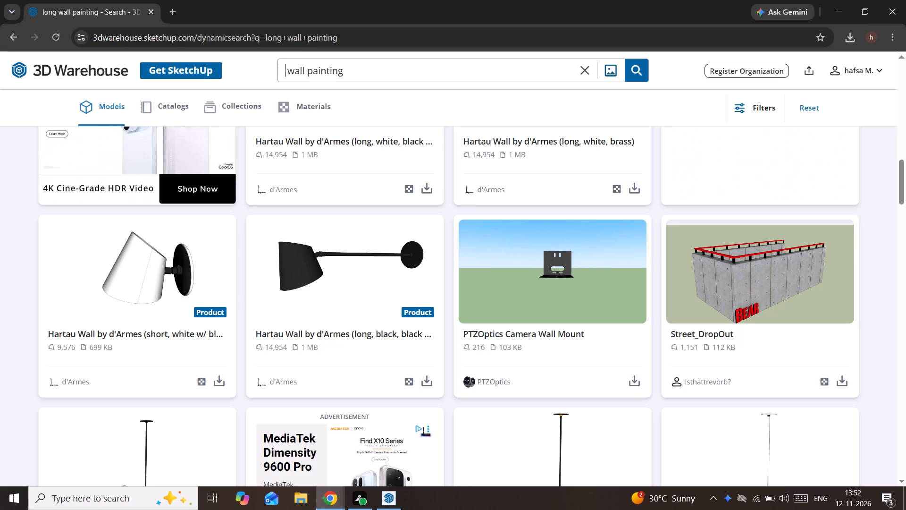
{"action": "key", "text": "Return"}
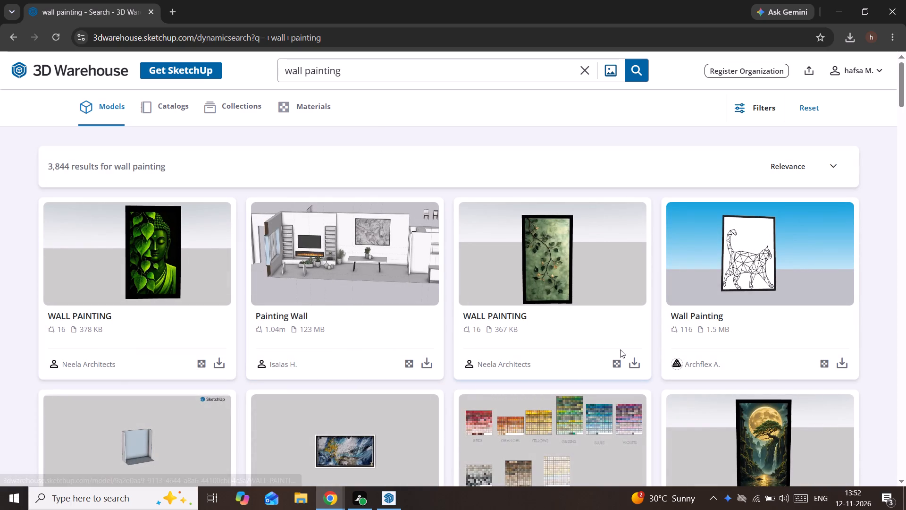
{"action": "scroll", "coordinate": [620, 349], "scroll_direction": "down", "scroll_amount": 3}
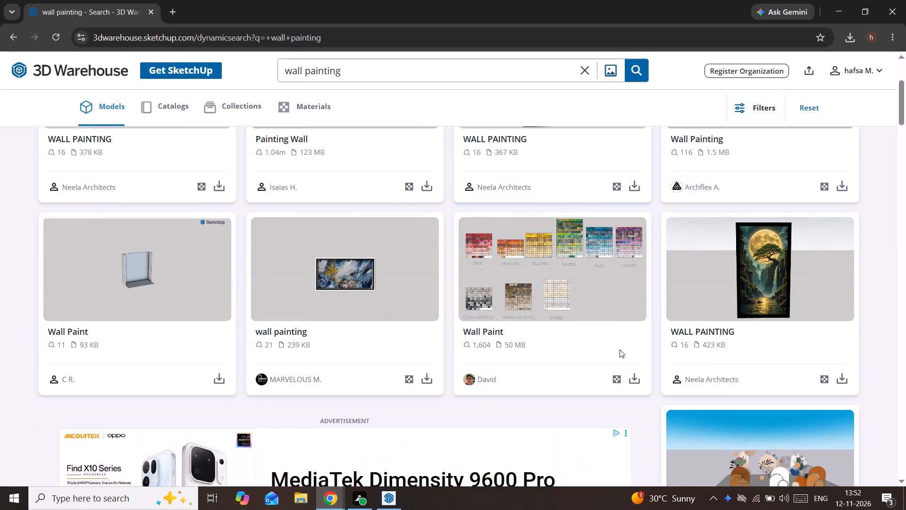
{"action": "scroll", "coordinate": [609, 359], "scroll_direction": "down", "scroll_amount": 4}
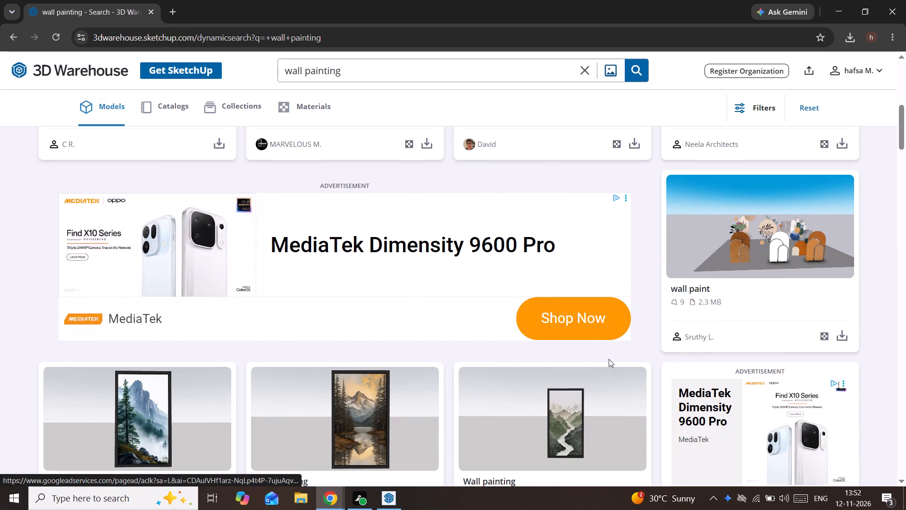
{"action": "scroll", "coordinate": [609, 359], "scroll_direction": "down", "scroll_amount": 2}
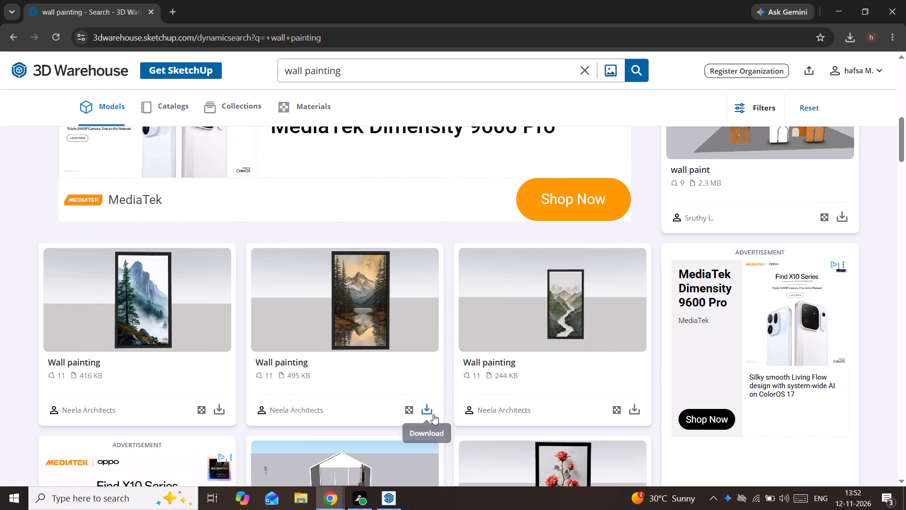
Try to download the mountain lake wall painting, unlock extra daily downloads through the offered video, and decline the subscription.
{"action": "left_click", "coordinate": [433, 414]}
{"action": "left_click", "coordinate": [465, 310]}
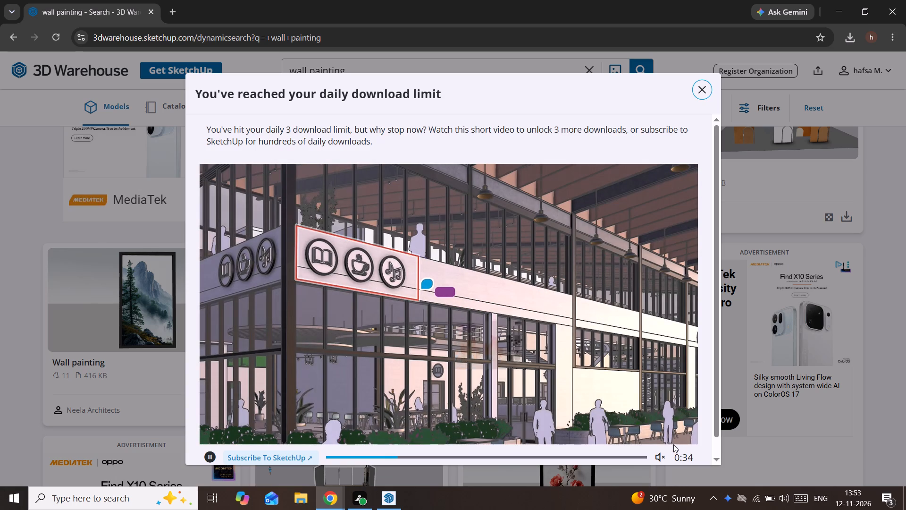
{"action": "left_click", "coordinate": [669, 427]}
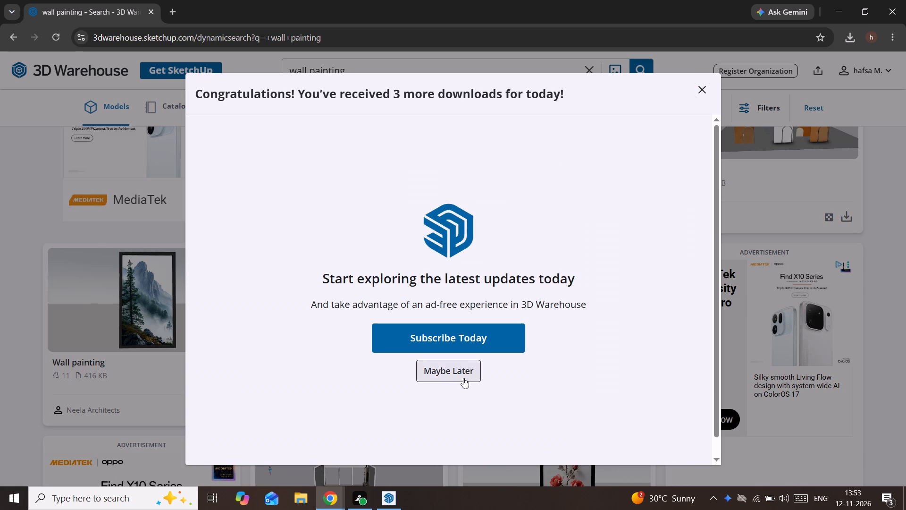
{"action": "left_click", "coordinate": [463, 377]}
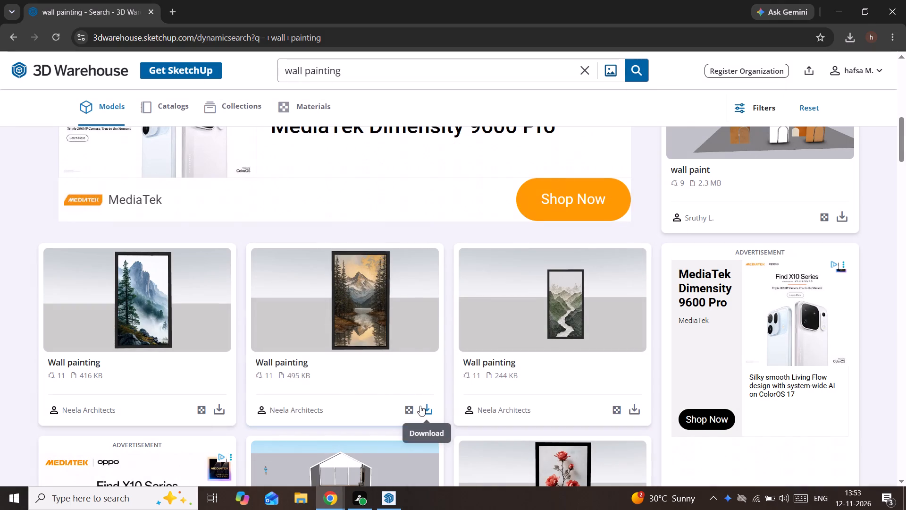
Download the portrait-format wall painting of a mountain lake among pines by Neela Architects.
{"action": "left_click", "coordinate": [420, 406]}
{"action": "left_click", "coordinate": [459, 316]}
{"action": "scroll", "coordinate": [471, 365], "scroll_direction": "down", "scroll_amount": 2}
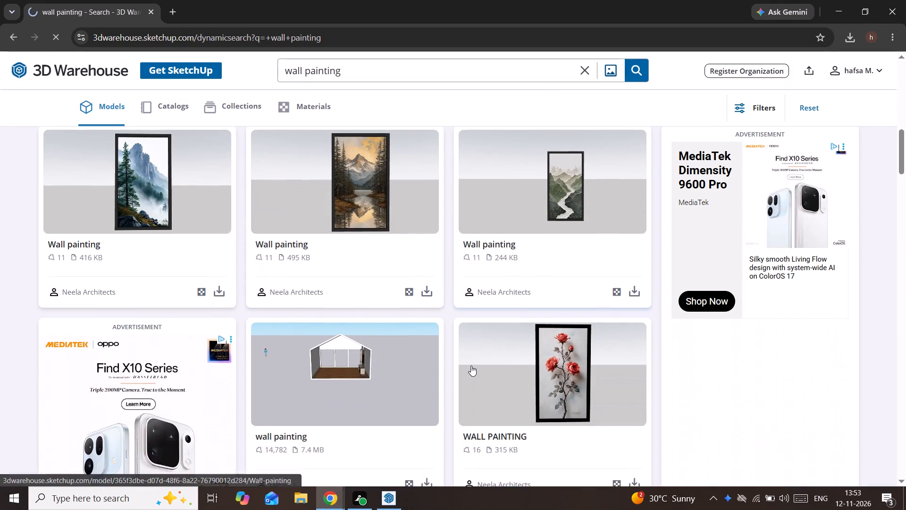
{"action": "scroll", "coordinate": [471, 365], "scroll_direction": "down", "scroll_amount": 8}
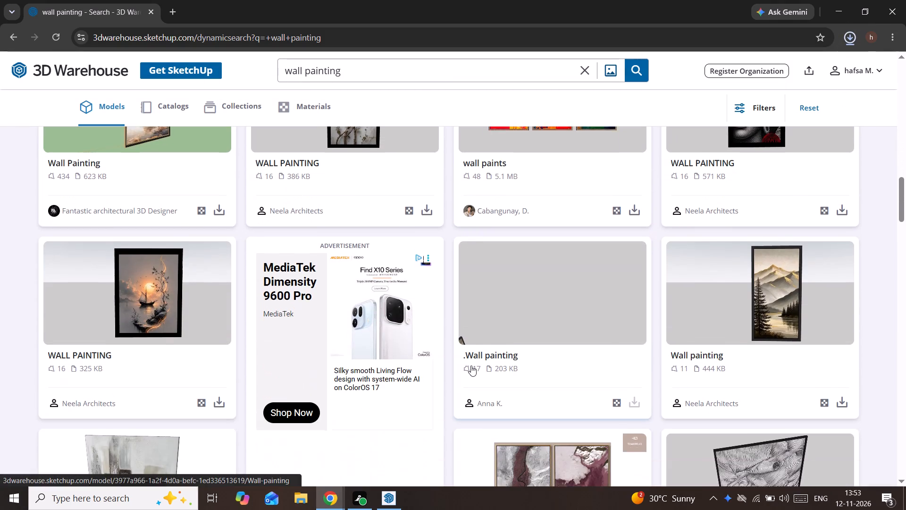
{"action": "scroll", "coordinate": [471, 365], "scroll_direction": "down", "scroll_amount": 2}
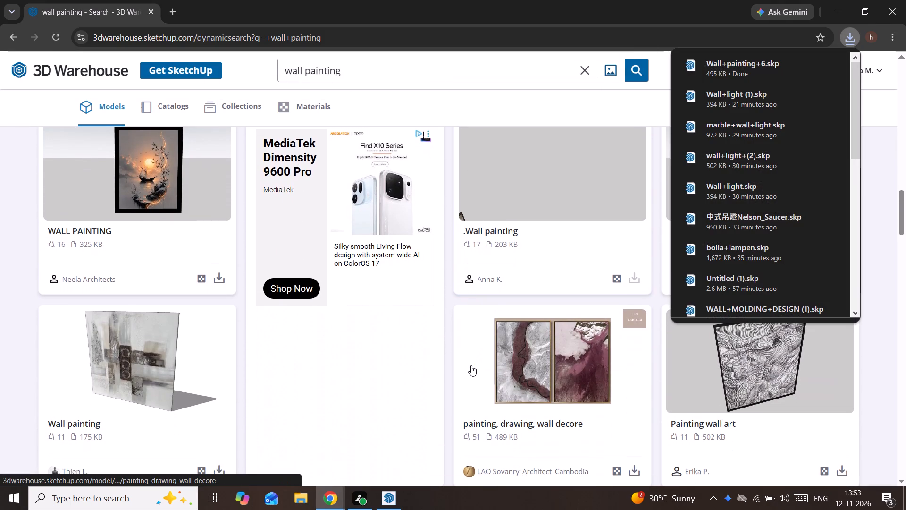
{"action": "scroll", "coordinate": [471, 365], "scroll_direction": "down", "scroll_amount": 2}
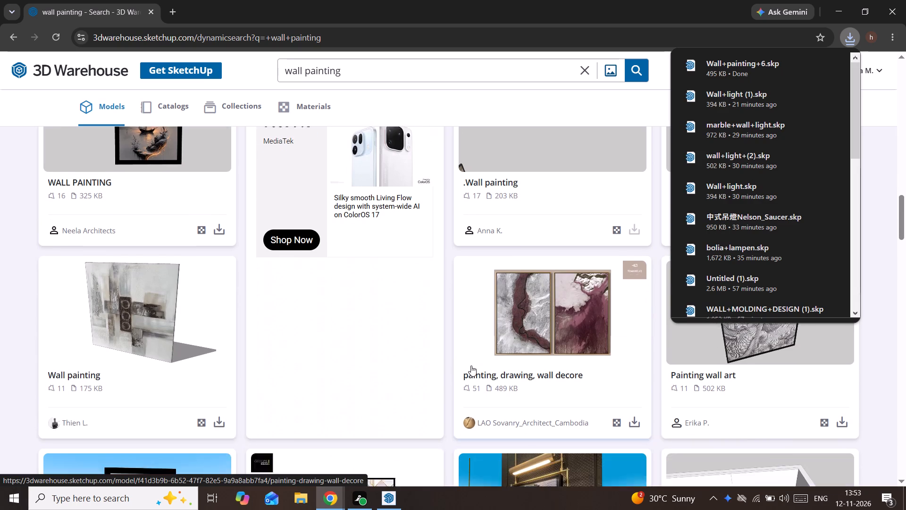
Switch to SketchUp, import the downloaded Wall+painting+6 model, and place it in the open space outside the building.
{"action": "left_click", "coordinate": [393, 493]}
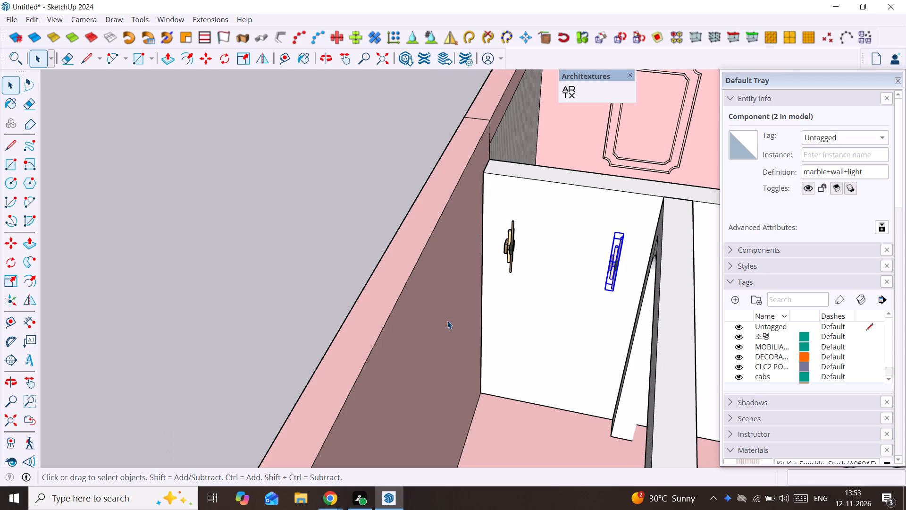
{"action": "left_click", "coordinate": [5, 24]}
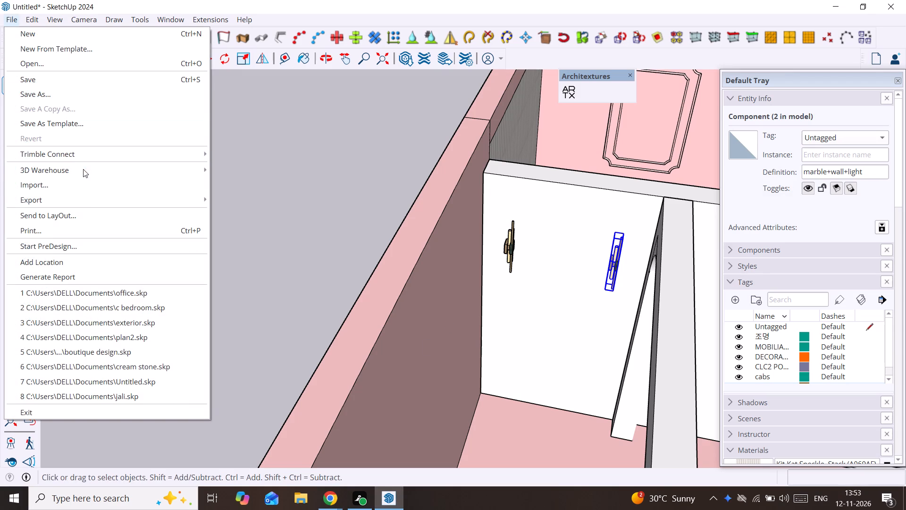
{"action": "left_click", "coordinate": [82, 185]}
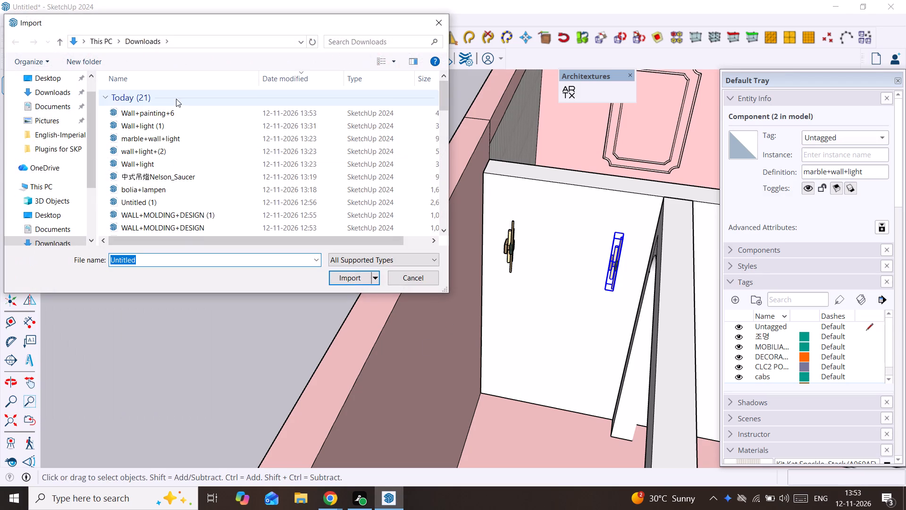
{"action": "left_click", "coordinate": [177, 112]}
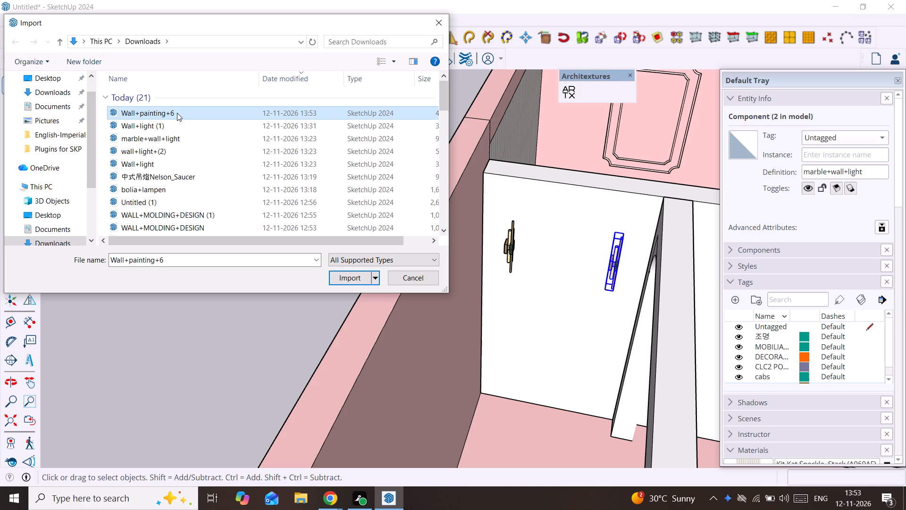
{"action": "left_click", "coordinate": [177, 113]}
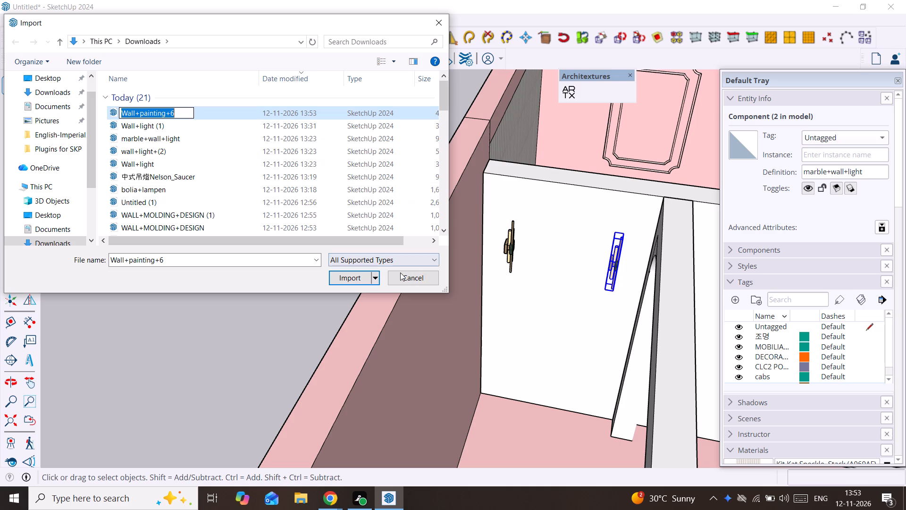
{"action": "left_click", "coordinate": [361, 276]}
{"action": "left_click", "coordinate": [355, 276]}
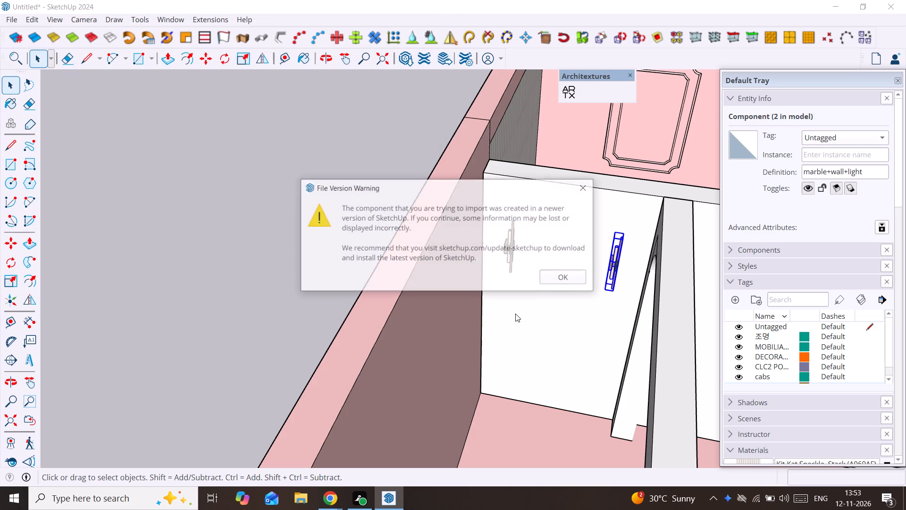
{"action": "left_click", "coordinate": [582, 277]}
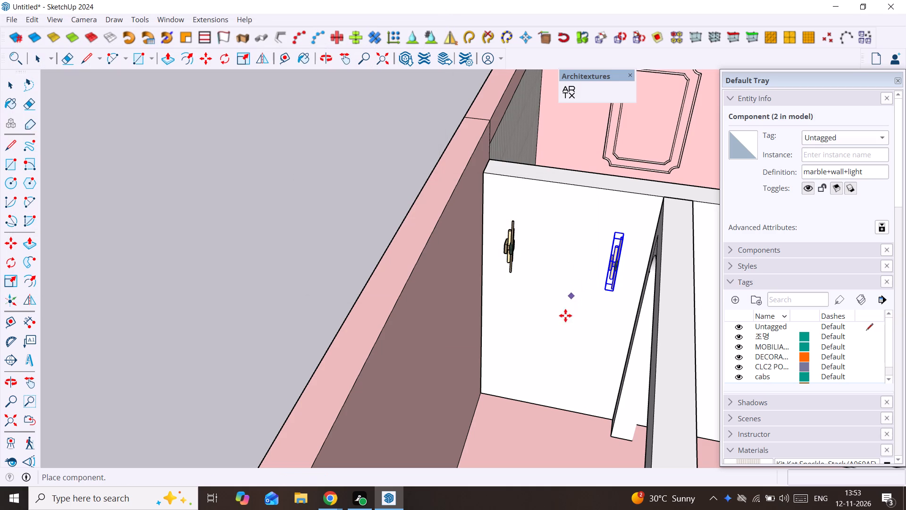
{"action": "scroll", "coordinate": [266, 322], "scroll_direction": "down", "scroll_amount": 6}
{"action": "scroll", "coordinate": [330, 306], "scroll_direction": "down", "scroll_amount": 11}
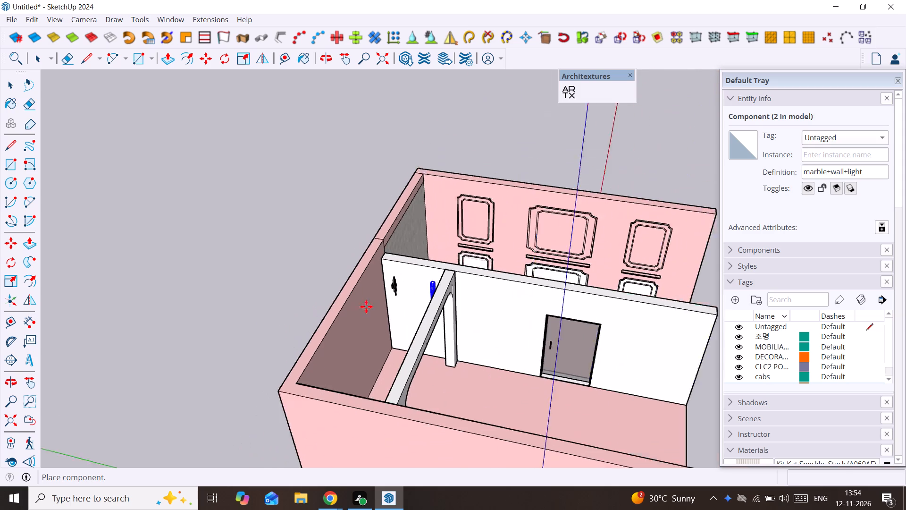
{"action": "middle_click_drag", "start_coordinate": [381, 312], "coordinate": [551, 308]}
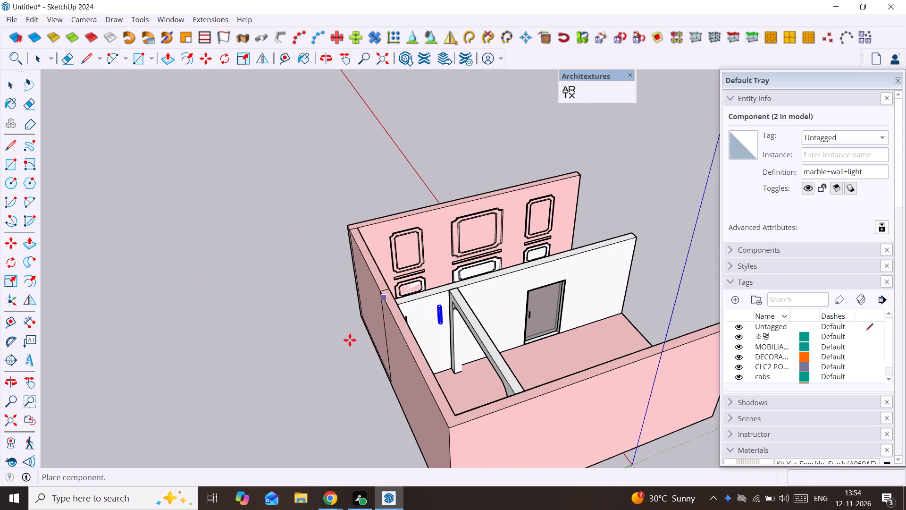
{"action": "left_click", "coordinate": [303, 339]}
Move the imported painting from outside the building onto the white door wall, between the two marble wall lights.
{"action": "scroll", "coordinate": [302, 321], "scroll_direction": "down", "scroll_amount": 10}
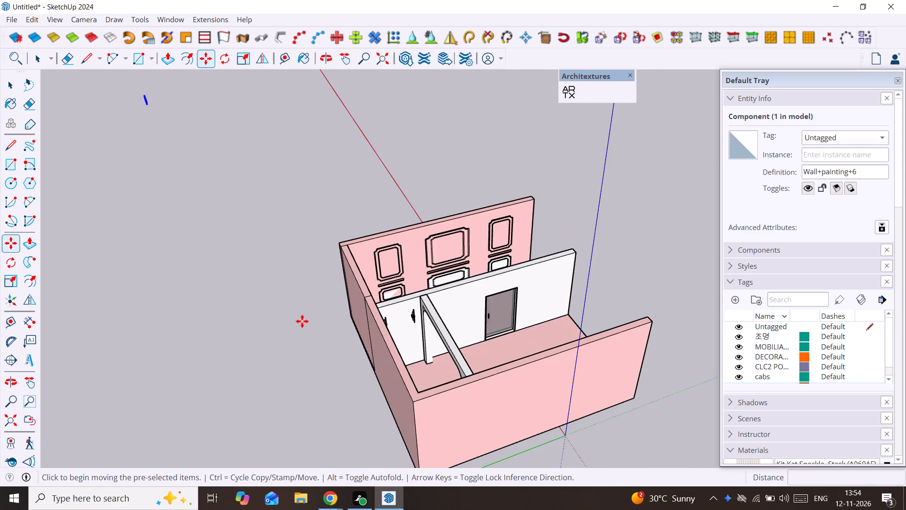
{"action": "key", "text": "space"}
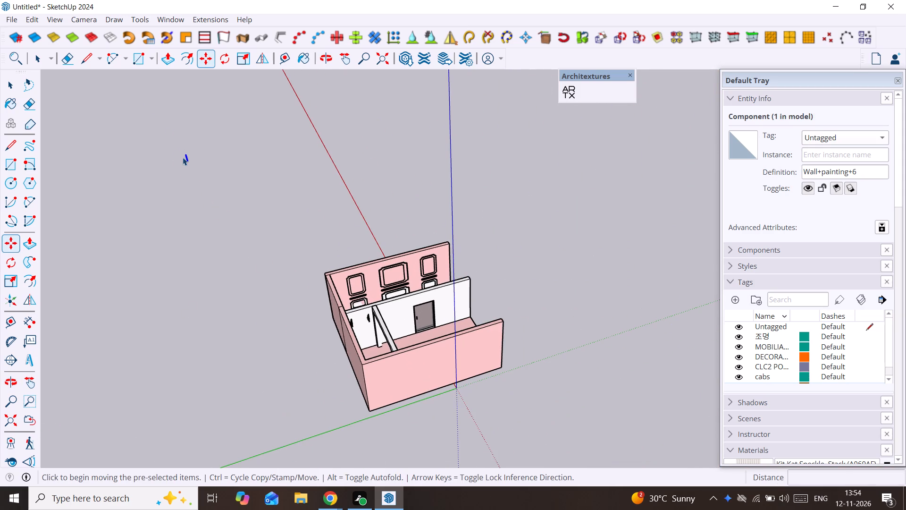
{"action": "scroll", "coordinate": [183, 157], "scroll_direction": "up", "scroll_amount": 4}
{"action": "key", "text": "m"}
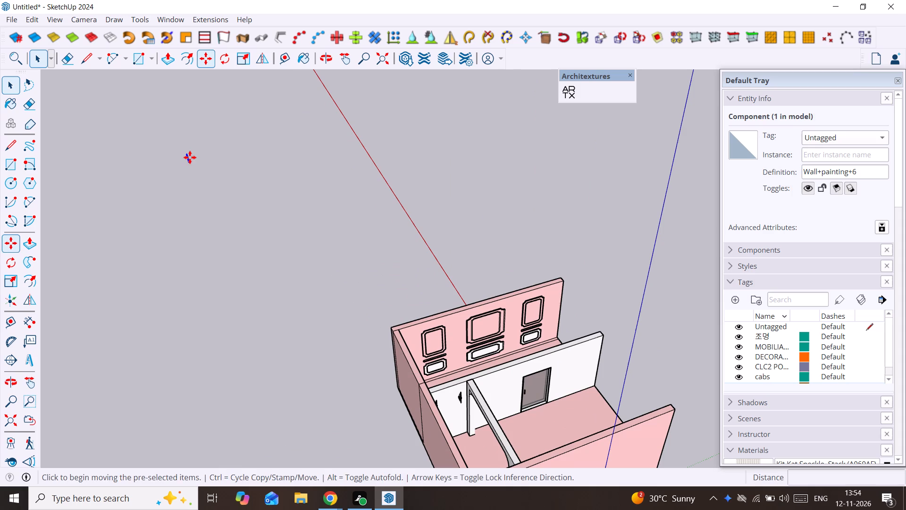
{"action": "left_click", "coordinate": [190, 157]}
{"action": "left_click", "coordinate": [433, 342]}
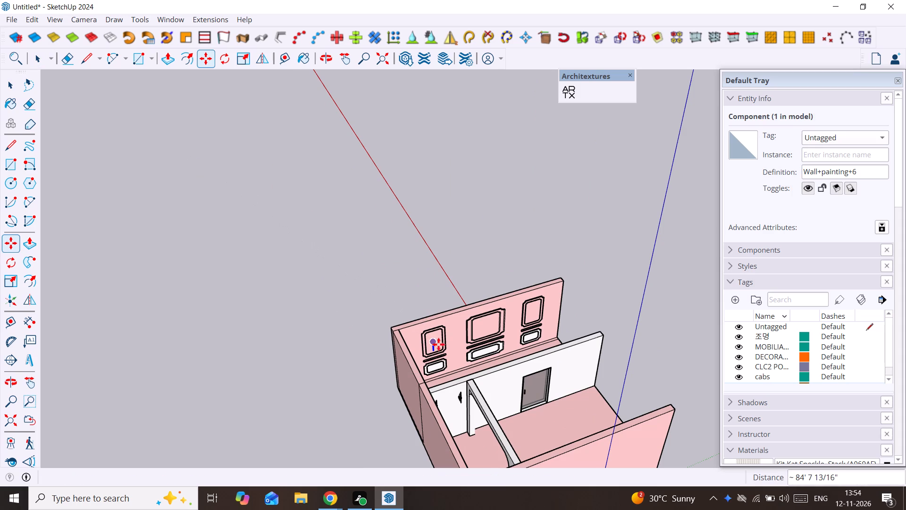
{"action": "scroll", "coordinate": [445, 350], "scroll_direction": "up", "scroll_amount": 7}
{"action": "left_click", "coordinate": [429, 346]}
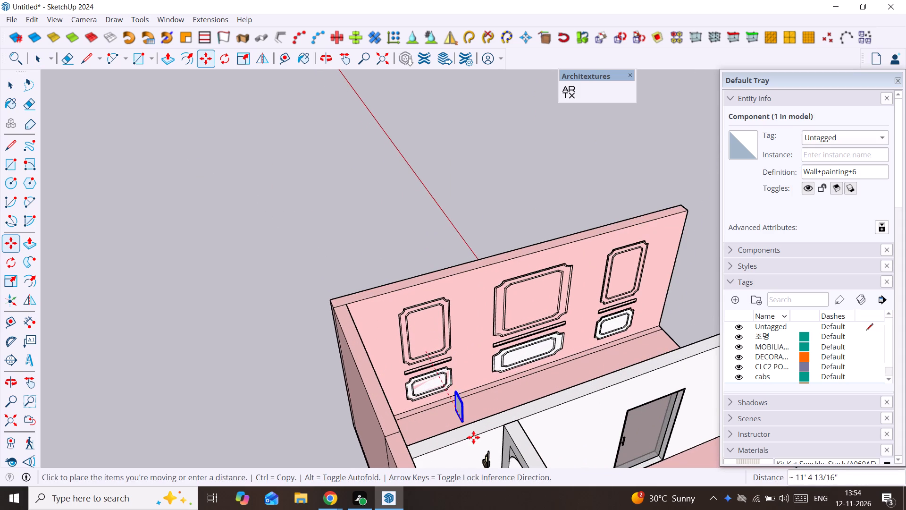
{"action": "scroll", "coordinate": [472, 437], "scroll_direction": "down", "scroll_amount": 4}
{"action": "middle_click_drag", "start_coordinate": [466, 428], "coordinate": [432, 327], "text": "shift"}
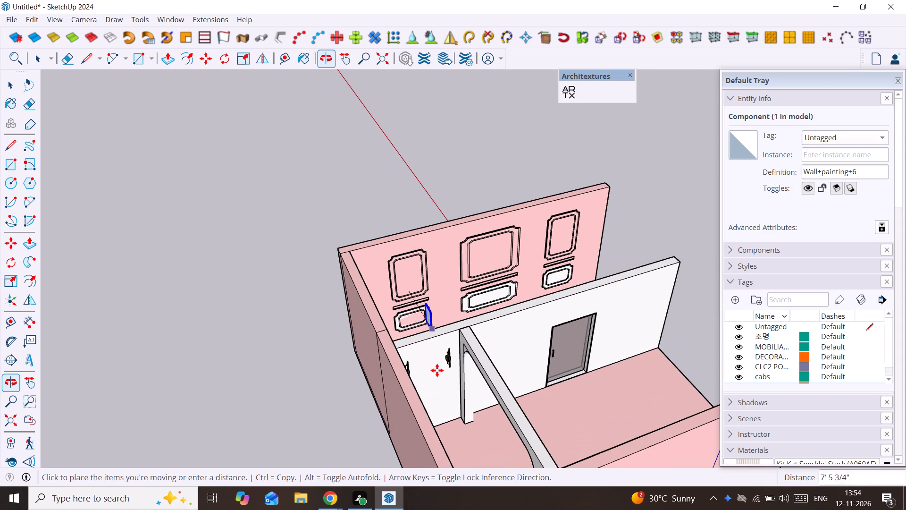
{"action": "left_click", "coordinate": [436, 371]}
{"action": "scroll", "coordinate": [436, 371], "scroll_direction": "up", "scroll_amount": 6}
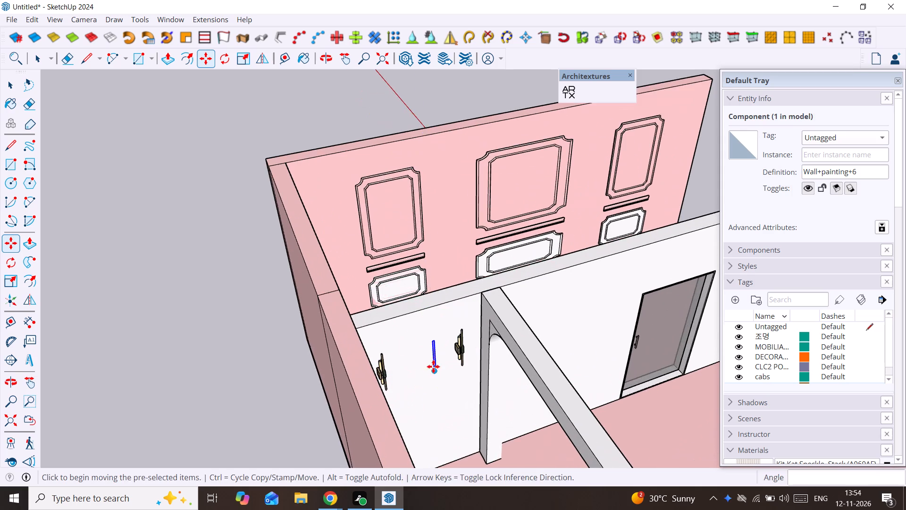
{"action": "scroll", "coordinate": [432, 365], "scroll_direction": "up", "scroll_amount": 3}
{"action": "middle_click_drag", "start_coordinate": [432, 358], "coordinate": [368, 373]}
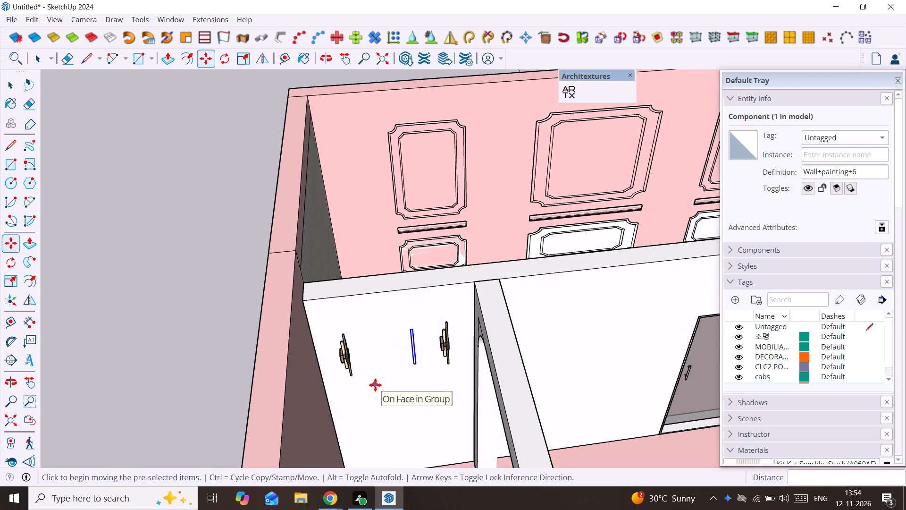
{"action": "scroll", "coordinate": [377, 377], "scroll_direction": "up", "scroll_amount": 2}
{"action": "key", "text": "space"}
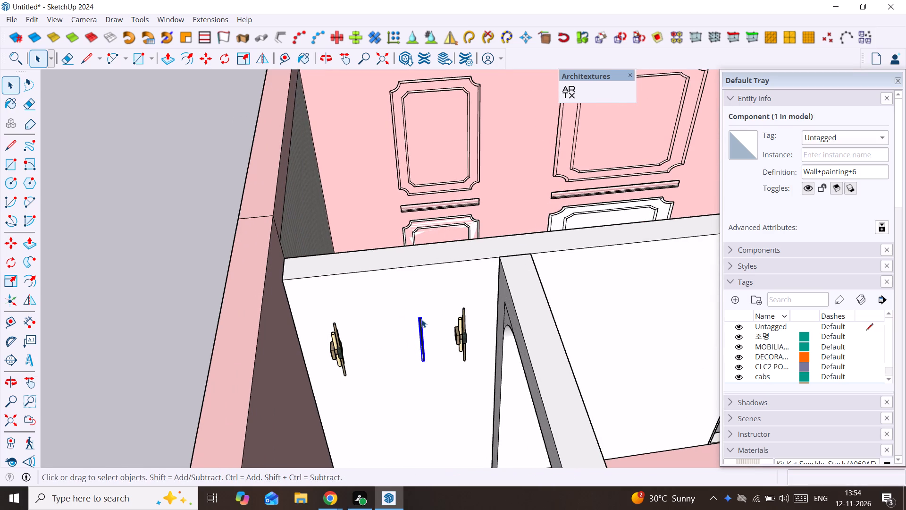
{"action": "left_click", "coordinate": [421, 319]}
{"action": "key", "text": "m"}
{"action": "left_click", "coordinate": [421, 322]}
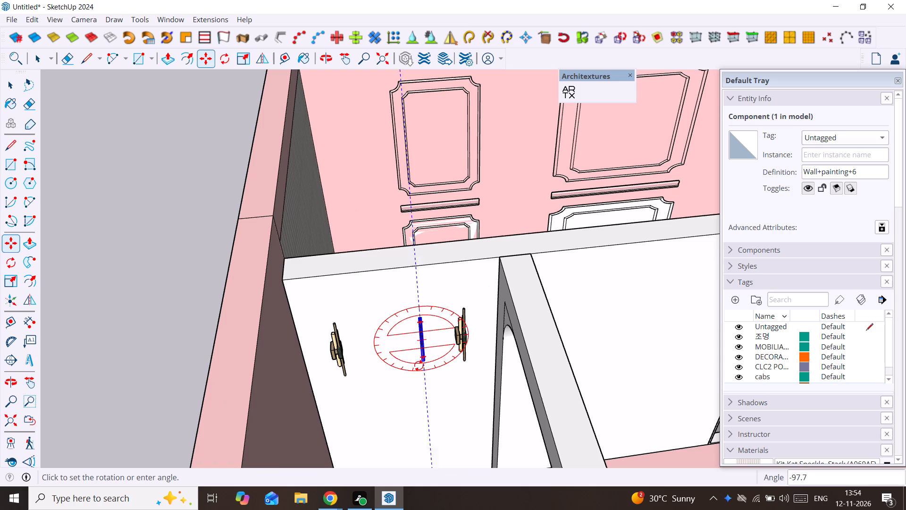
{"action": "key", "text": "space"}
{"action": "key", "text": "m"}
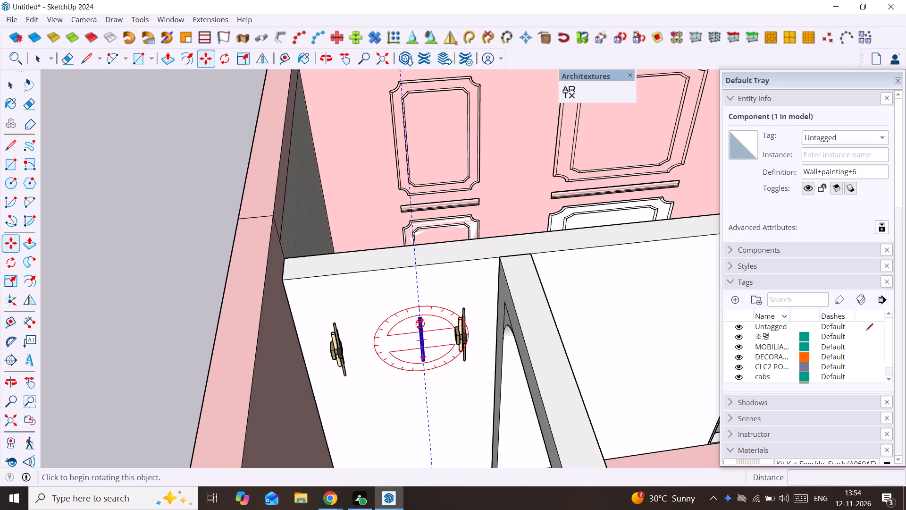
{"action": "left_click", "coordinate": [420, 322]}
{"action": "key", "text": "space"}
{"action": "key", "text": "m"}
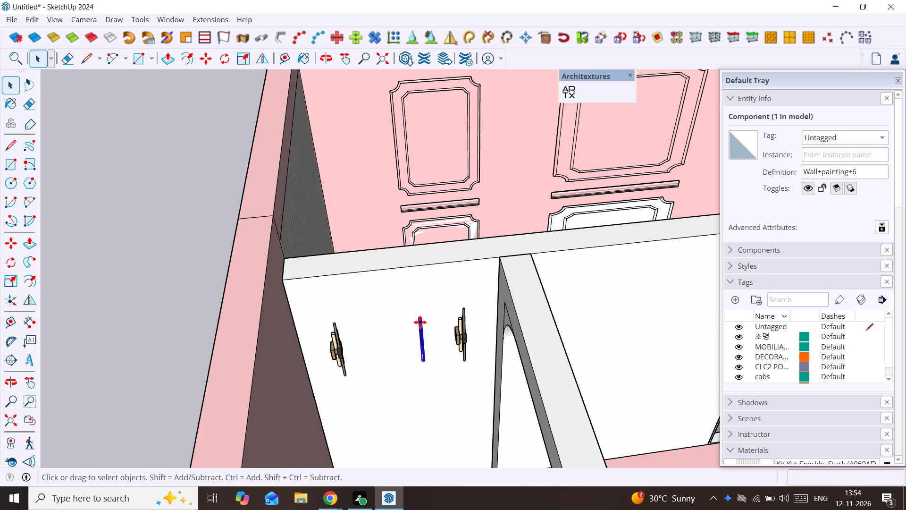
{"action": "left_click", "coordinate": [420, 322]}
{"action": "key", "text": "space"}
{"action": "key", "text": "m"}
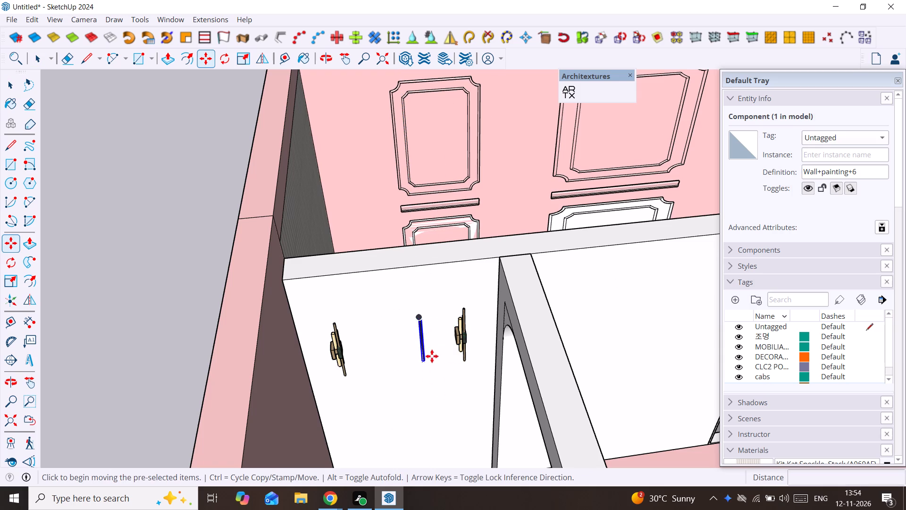
Move the painting out from the white wall so its framed picture stands clear, below the level of the two lights.
{"action": "middle_click_drag", "start_coordinate": [424, 365], "coordinate": [349, 391]}
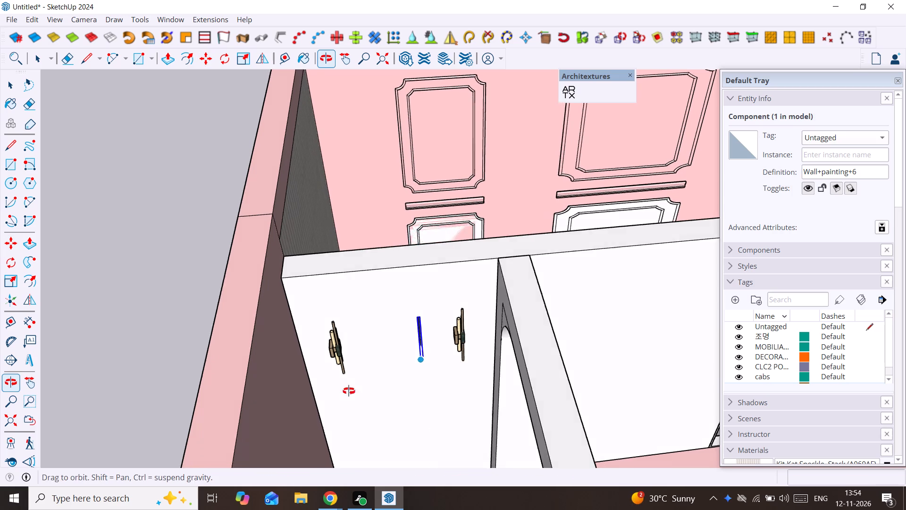
{"action": "middle_click_drag", "start_coordinate": [349, 391], "coordinate": [322, 403]}
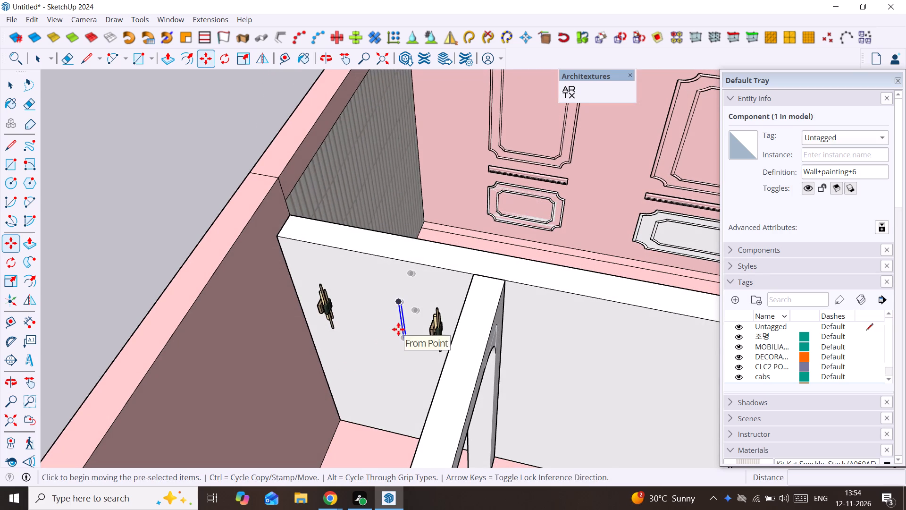
{"action": "left_click", "coordinate": [398, 329]}
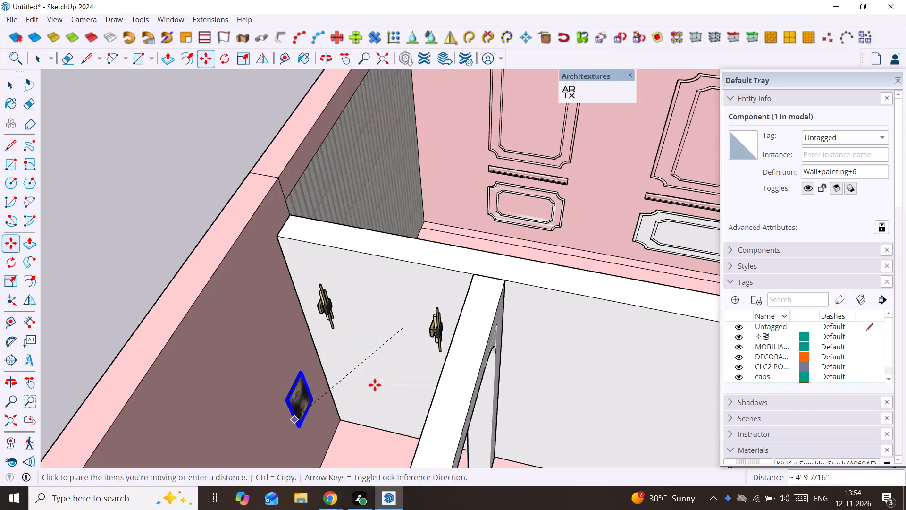
{"action": "left_click", "coordinate": [375, 384]}
Rotate the painting 90 degrees about its upper frame corner so it lies parallel to the white door wall.
{"action": "scroll", "coordinate": [378, 355], "scroll_direction": "up", "scroll_amount": 13}
{"action": "middle_click_drag", "start_coordinate": [378, 354], "coordinate": [323, 339]}
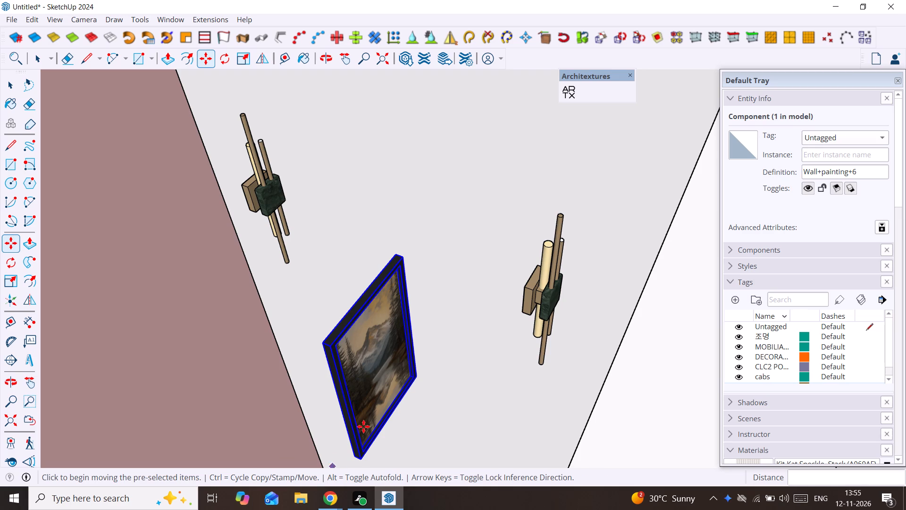
{"action": "scroll", "coordinate": [363, 390], "scroll_direction": "up", "scroll_amount": 1}
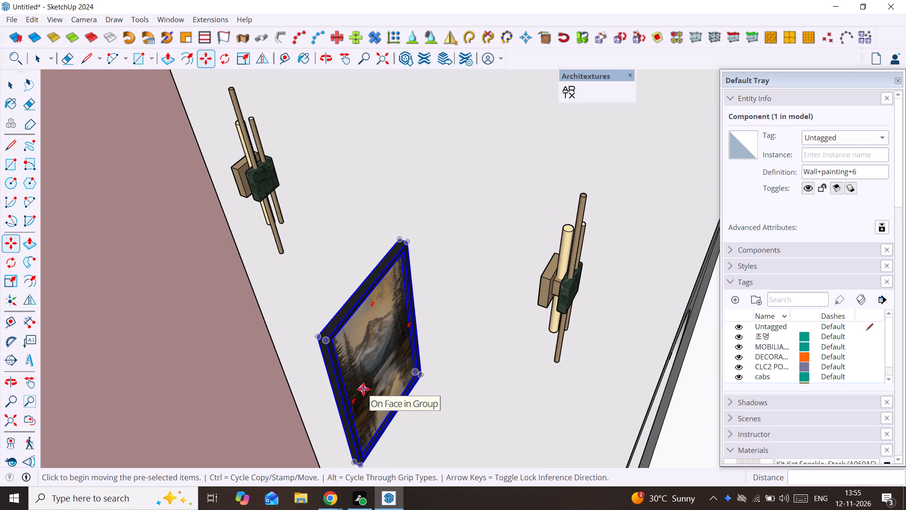
{"action": "key", "text": "q"}
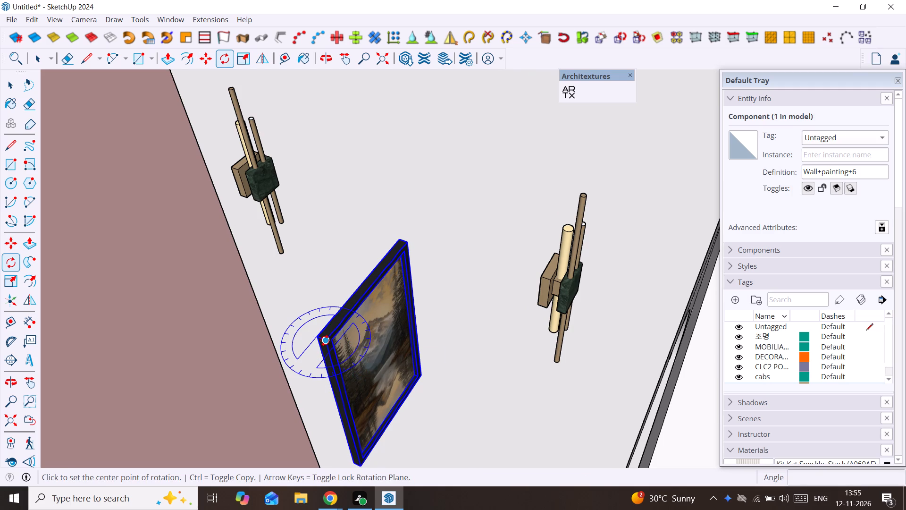
{"action": "left_click", "coordinate": [325, 340]}
{"action": "left_click", "coordinate": [409, 242]}
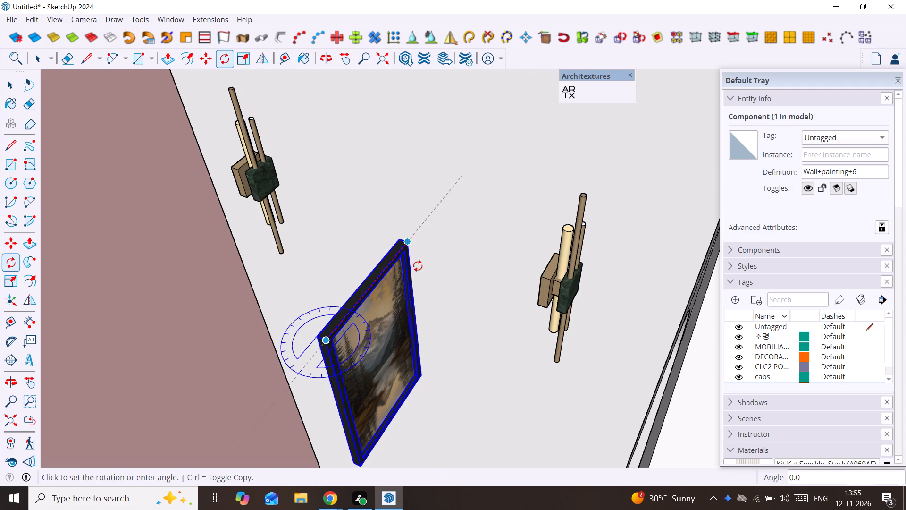
{"action": "scroll", "coordinate": [417, 314], "scroll_direction": "down", "scroll_amount": 2}
{"action": "middle_click_drag", "start_coordinate": [421, 316], "coordinate": [481, 321]}
{"action": "scroll", "coordinate": [488, 320], "scroll_direction": "down", "scroll_amount": 4}
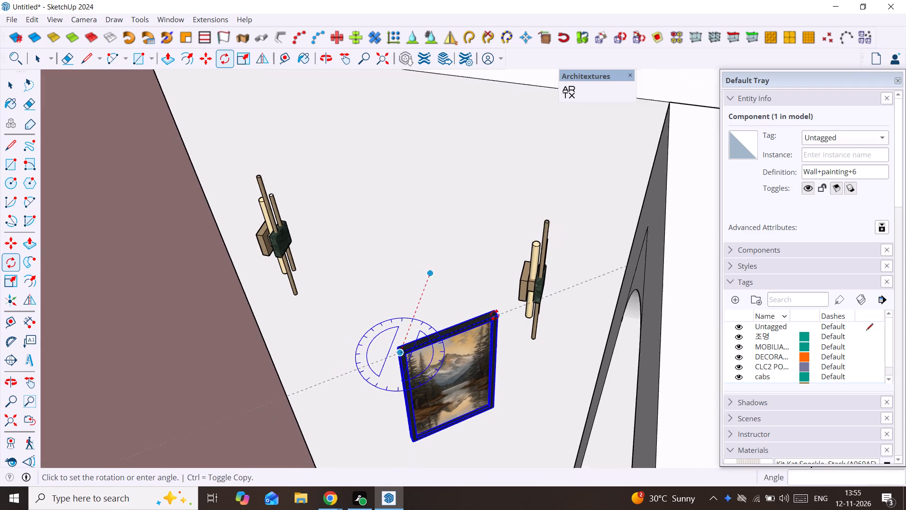
{"action": "scroll", "coordinate": [505, 301], "scroll_direction": "down", "scroll_amount": 10}
{"action": "middle_click_drag", "start_coordinate": [506, 299], "coordinate": [502, 320]}
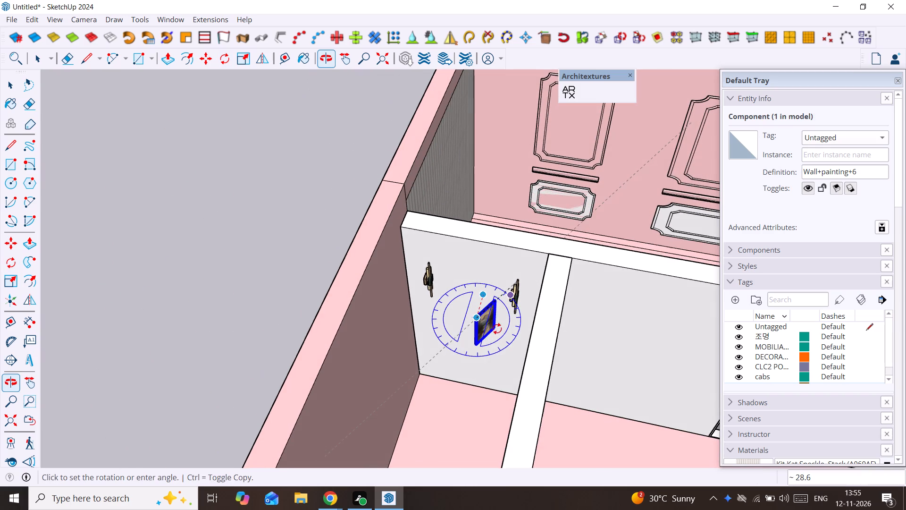
{"action": "left_click", "coordinate": [522, 333]}
{"action": "key", "text": "space"}
Move the painting about 2' 2 1/4" by its upper frame corner onto the white wall, between the two marble lights.
{"action": "scroll", "coordinate": [479, 333], "scroll_direction": "up", "scroll_amount": 6}
{"action": "middle_click_drag", "start_coordinate": [483, 327], "coordinate": [524, 298]}
{"action": "key", "text": "m"}
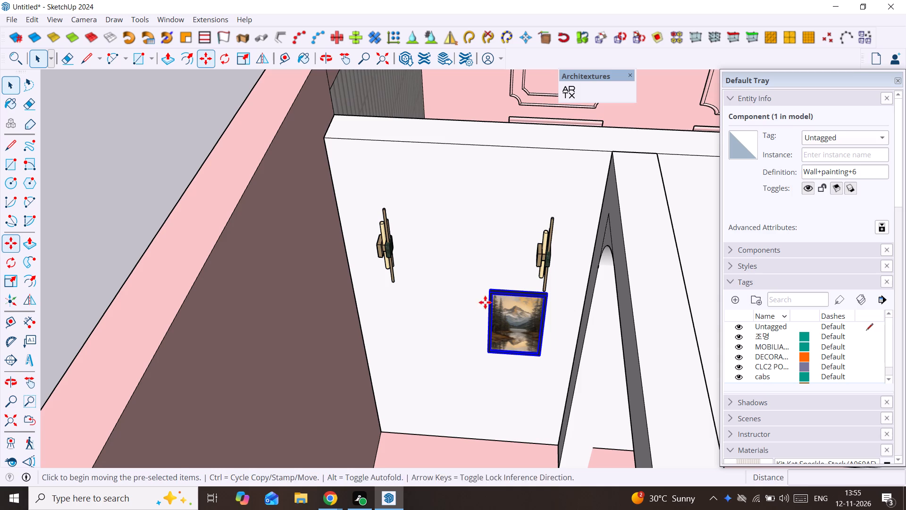
{"action": "scroll", "coordinate": [487, 299], "scroll_direction": "up", "scroll_amount": 1}
{"action": "middle_click_drag", "start_coordinate": [487, 299], "coordinate": [570, 341]}
{"action": "scroll", "coordinate": [531, 314], "scroll_direction": "up", "scroll_amount": 4}
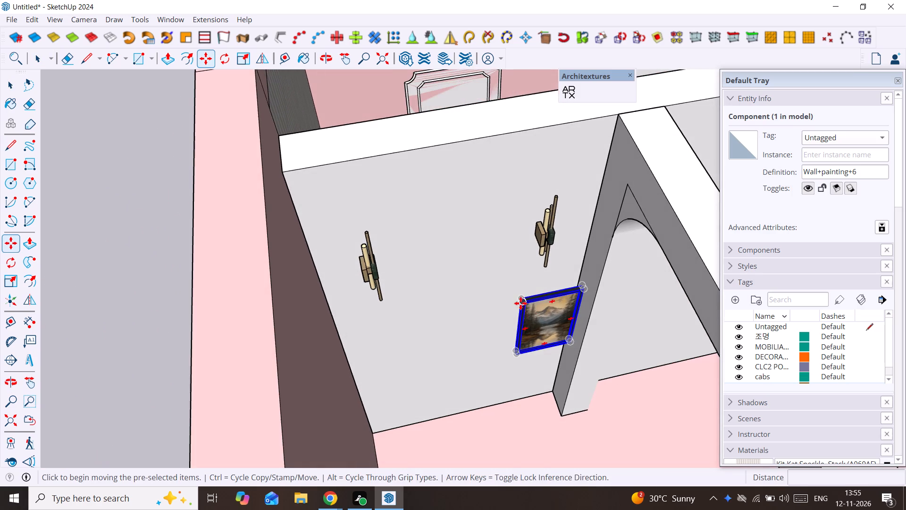
{"action": "left_click", "coordinate": [517, 291]}
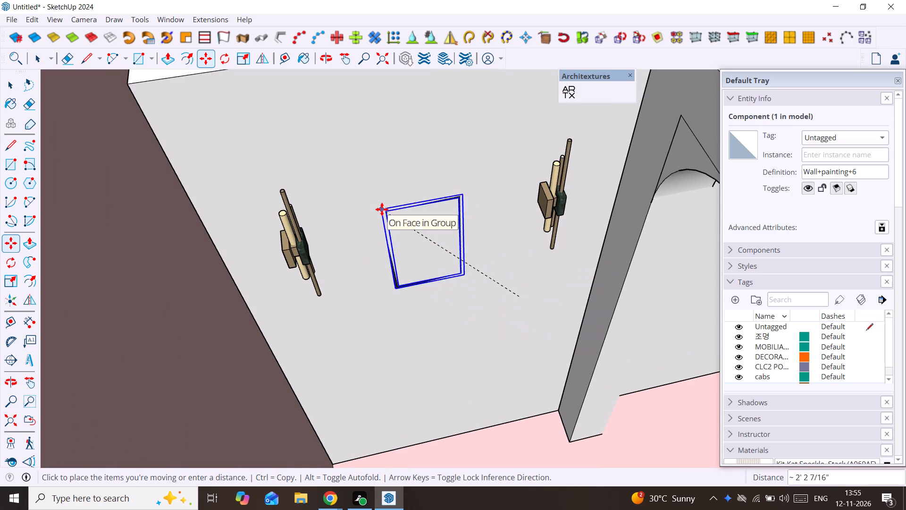
{"action": "left_click", "coordinate": [371, 165]}
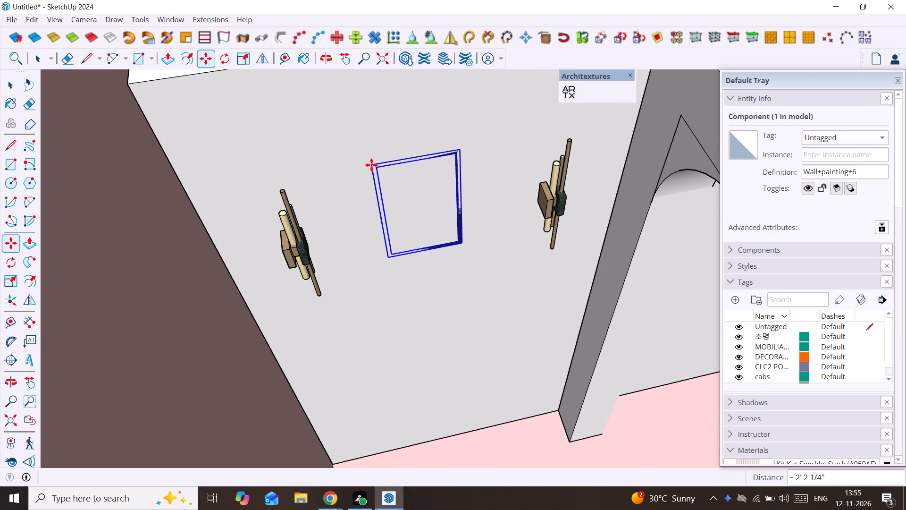
Move the painting about 2 5/16" out from the white wall so the framed picture sits in front of its surface.
{"action": "left_click", "coordinate": [371, 165]}
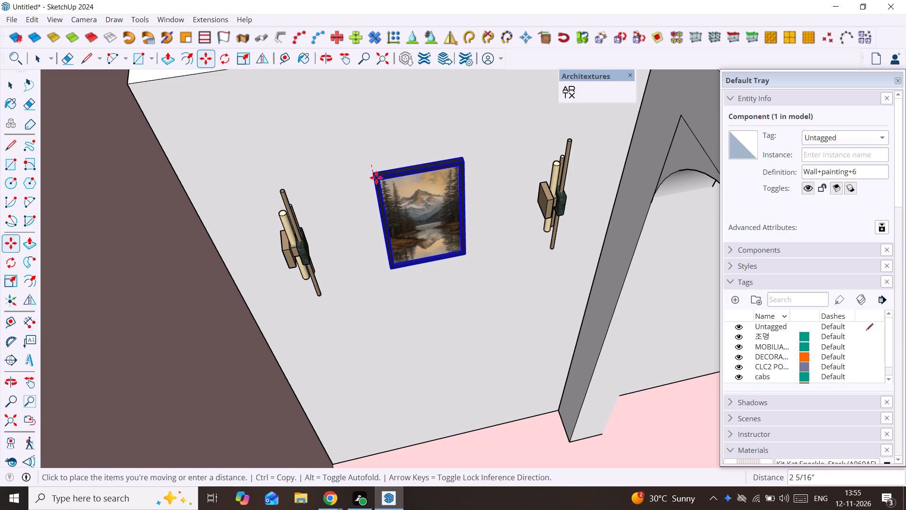
{"action": "left_click", "coordinate": [376, 178]}
Scale the painting up uniformly from its upper frame corner to better fill the space between the two wall lights.
{"action": "scroll", "coordinate": [376, 178], "scroll_direction": "up", "scroll_amount": 3}
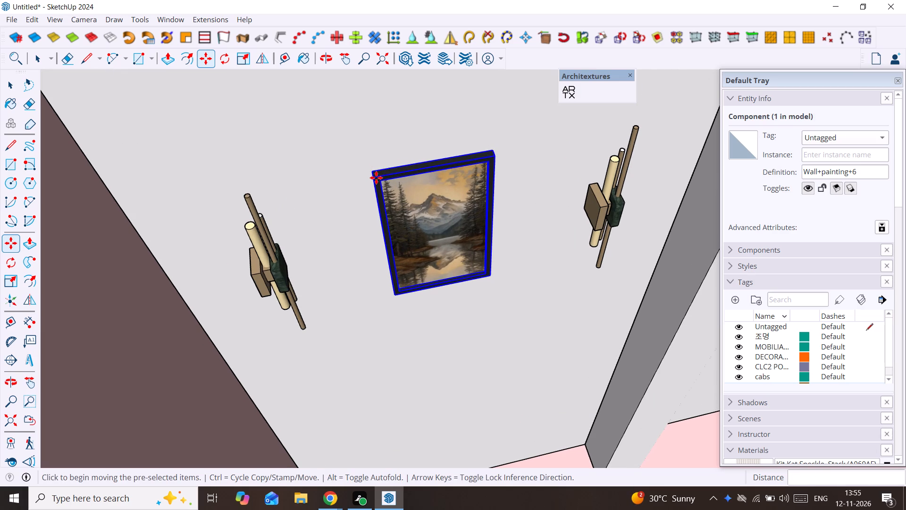
{"action": "key", "text": "s"}
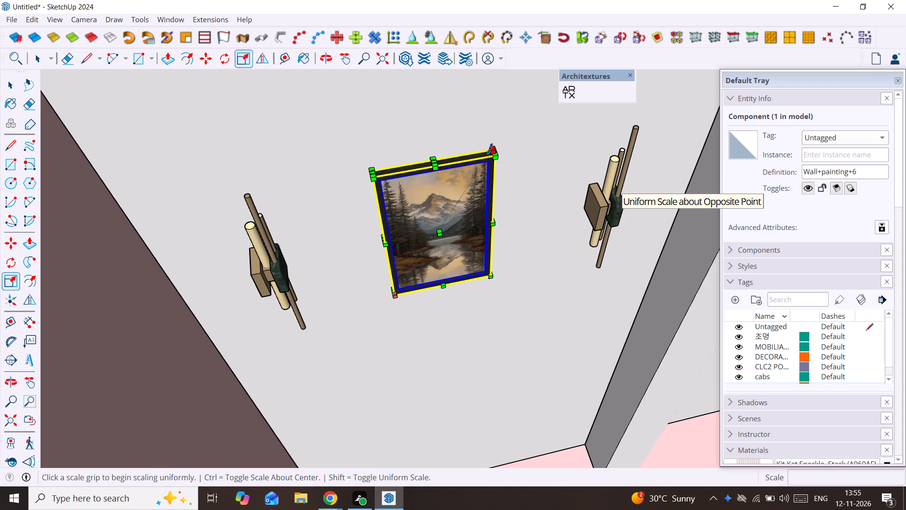
{"action": "left_click_drag", "start_coordinate": [499, 153], "coordinate": [510, 123]}
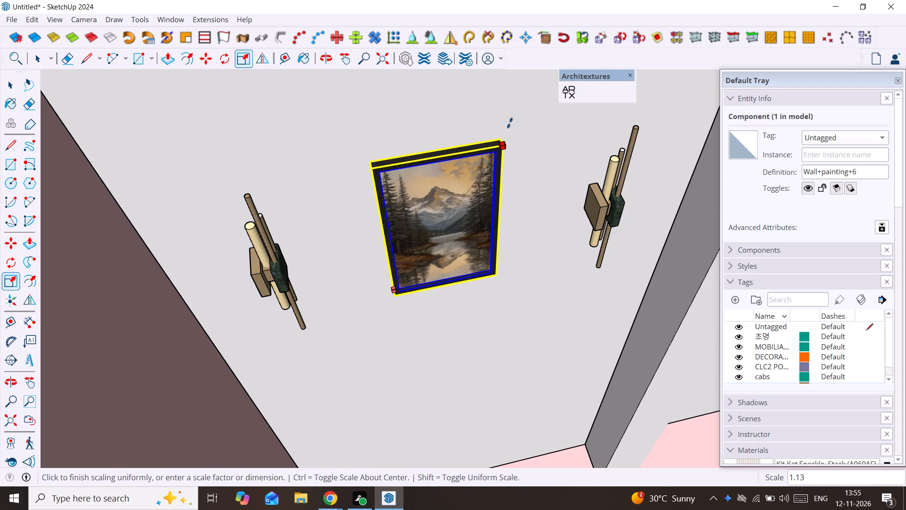
{"action": "left_click_drag", "start_coordinate": [510, 123], "coordinate": [520, 109]}
{"action": "scroll", "coordinate": [504, 179], "scroll_direction": "down", "scroll_amount": 9}
{"action": "middle_click_drag", "start_coordinate": [504, 188], "coordinate": [461, 124], "text": "shift"}
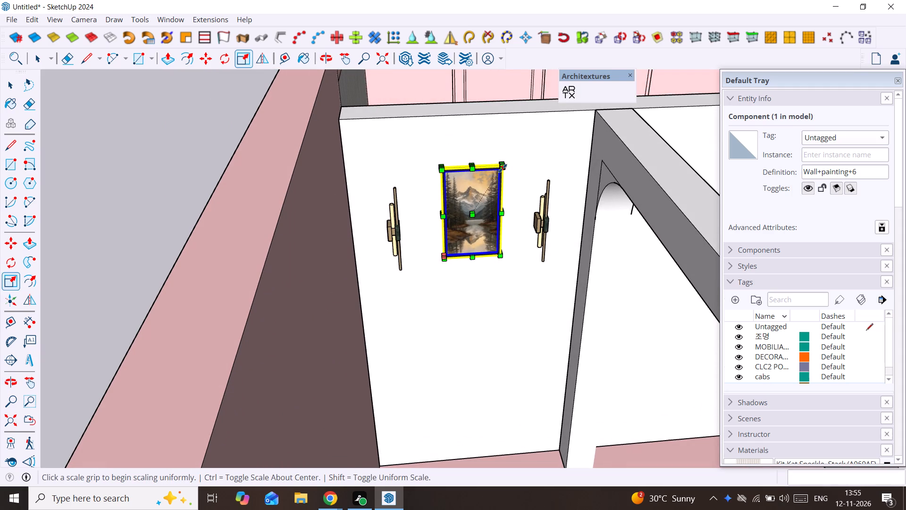
{"action": "left_click_drag", "start_coordinate": [503, 168], "coordinate": [515, 156]}
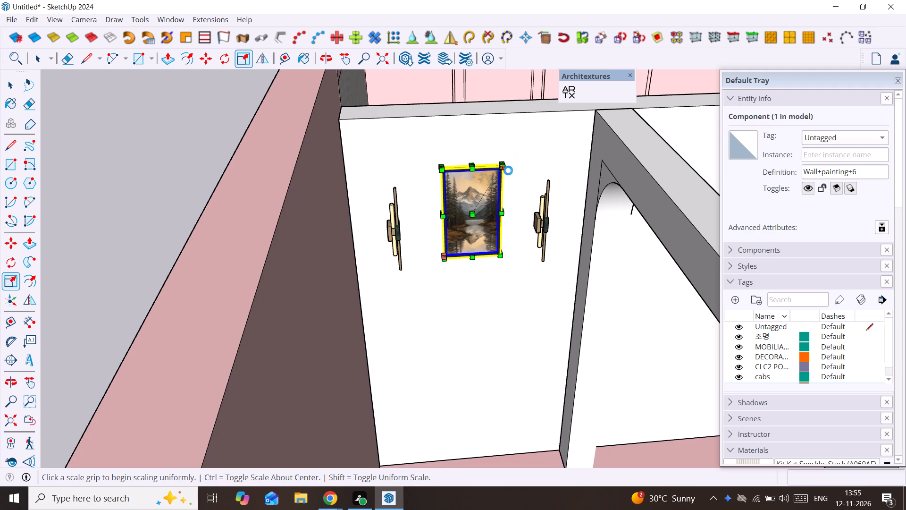
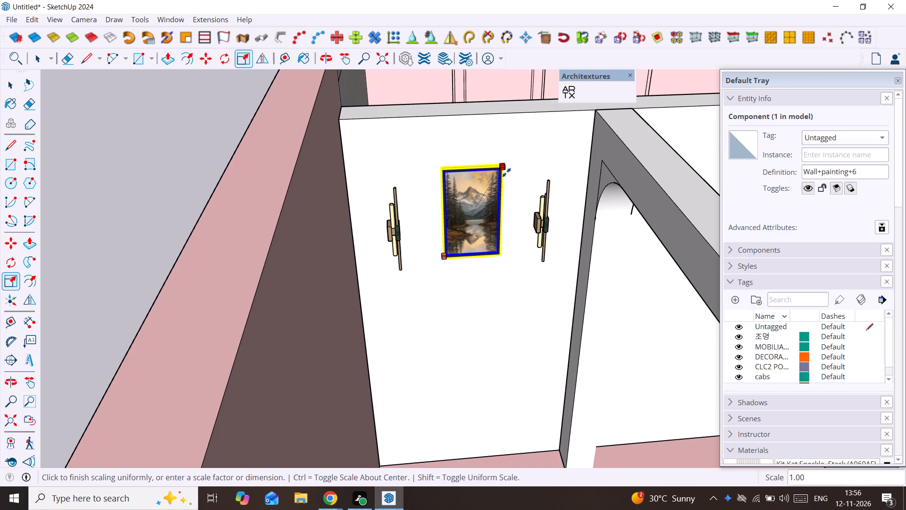
Scale the painting up uniformly from its upper frame corner, keeping it between the two marble wall lights.
{"action": "left_click_drag", "start_coordinate": [505, 164], "coordinate": [524, 156]}
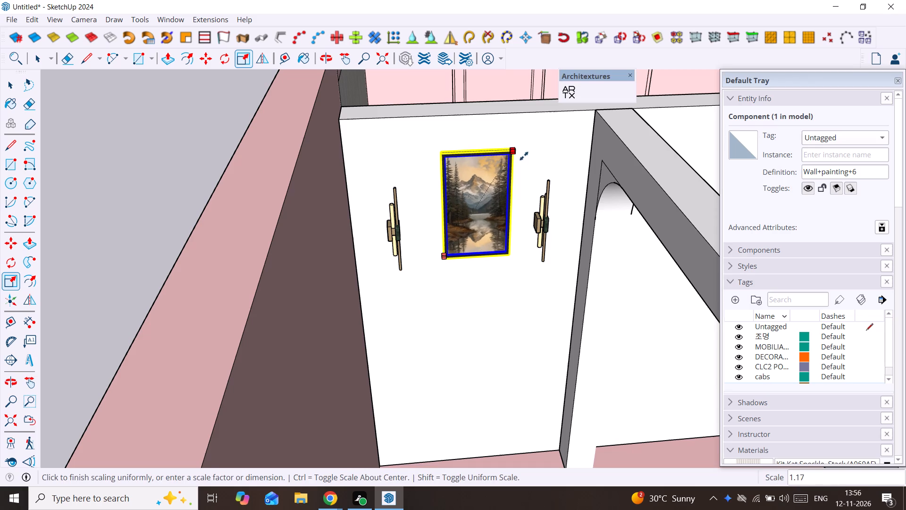
{"action": "left_click_drag", "start_coordinate": [524, 156], "coordinate": [530, 153]}
{"action": "key", "text": "space"}
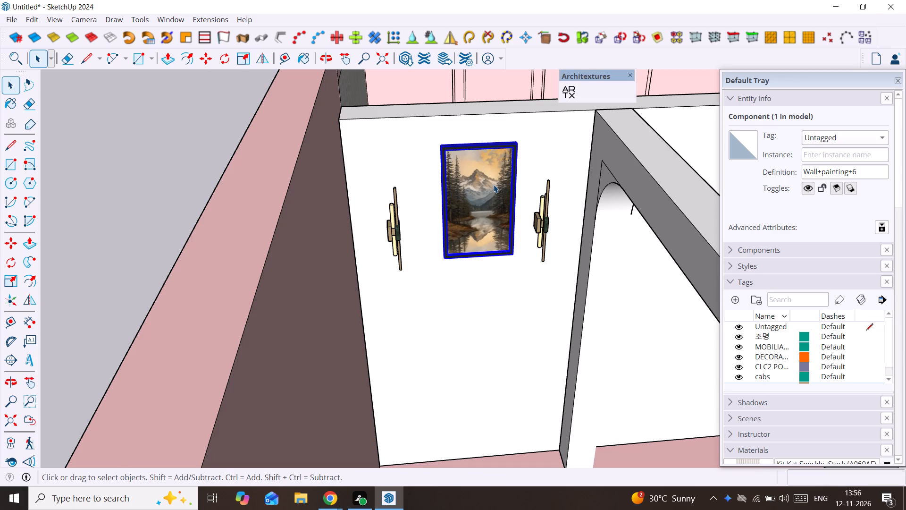
Lower the painting about 1' 6 3/8" on the white wall and nudge it sideways to centre it between the lights.
{"action": "key", "text": "m"}
{"action": "key", "text": "Up"}
{"action": "left_click", "coordinate": [494, 185]}
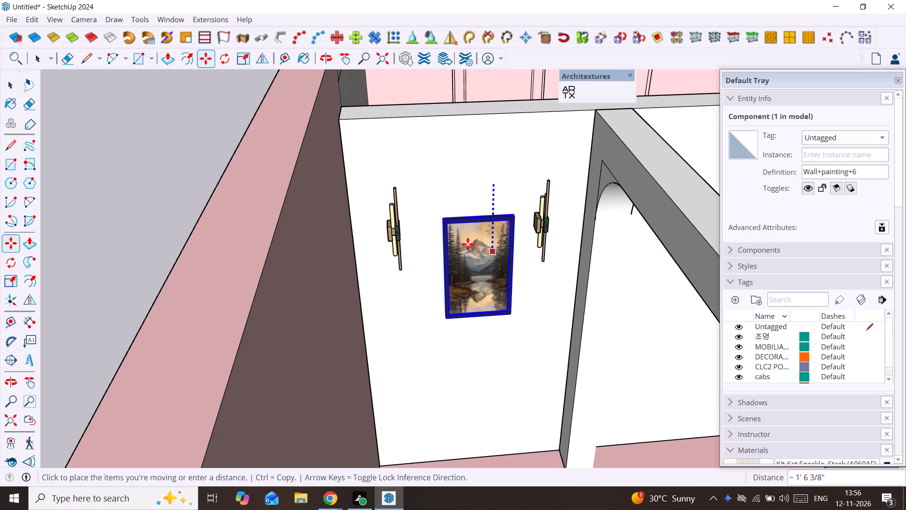
{"action": "left_click", "coordinate": [468, 242]}
{"action": "left_click", "coordinate": [469, 236]}
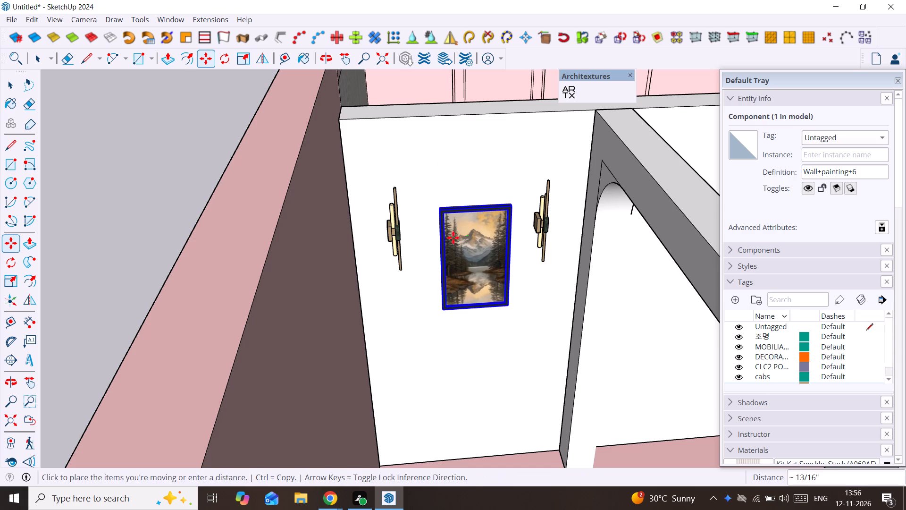
{"action": "left_click", "coordinate": [458, 238]}
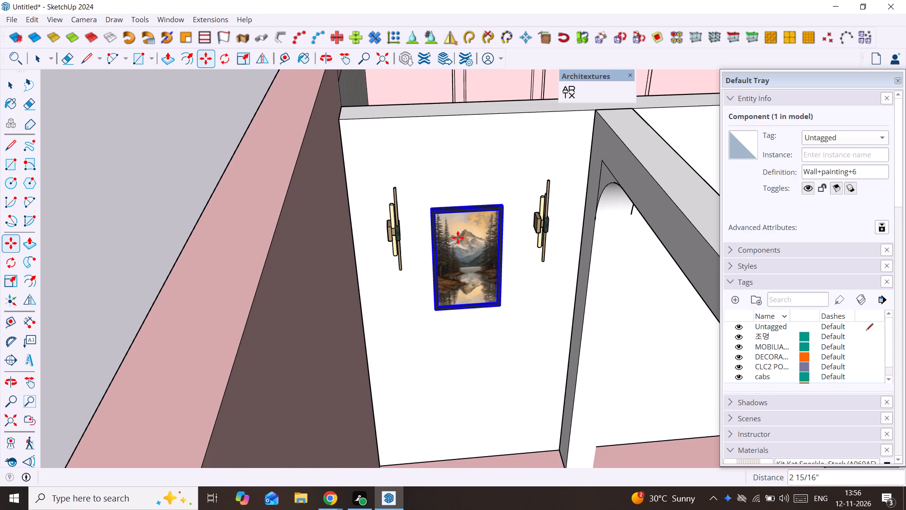
{"action": "left_click", "coordinate": [462, 236]}
{"action": "left_click", "coordinate": [470, 234]}
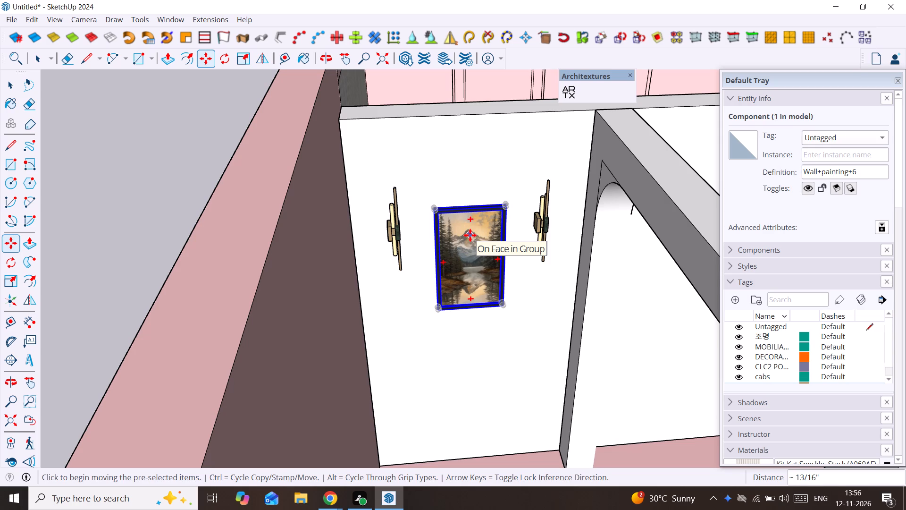
Scale the painting up uniformly by about 1.14 from its upper frame corner.
{"action": "key", "text": "s"}
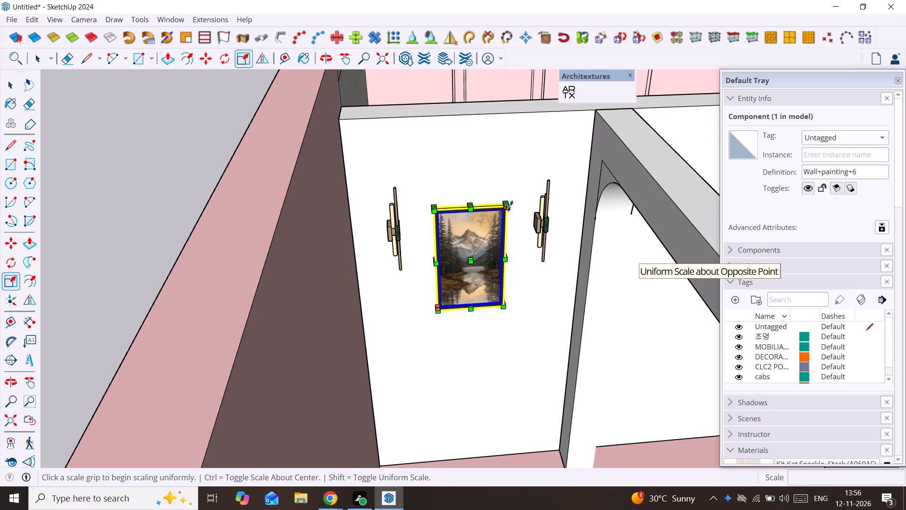
{"action": "left_click_drag", "start_coordinate": [510, 206], "coordinate": [516, 190]}
{"action": "key", "text": "space"}
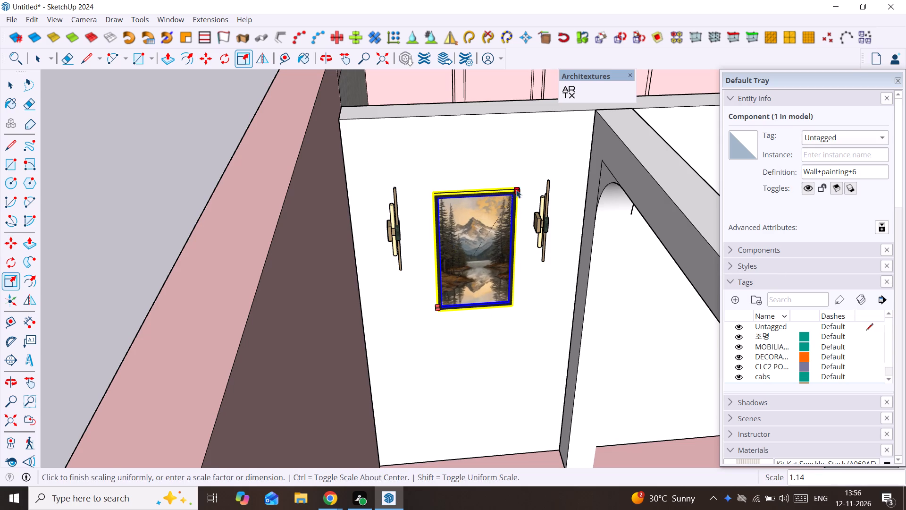
Stretch the painting's width along the red axis from its side edge to fill more space between the wall lights.
{"action": "middle_click_drag", "start_coordinate": [495, 219], "coordinate": [475, 212]}
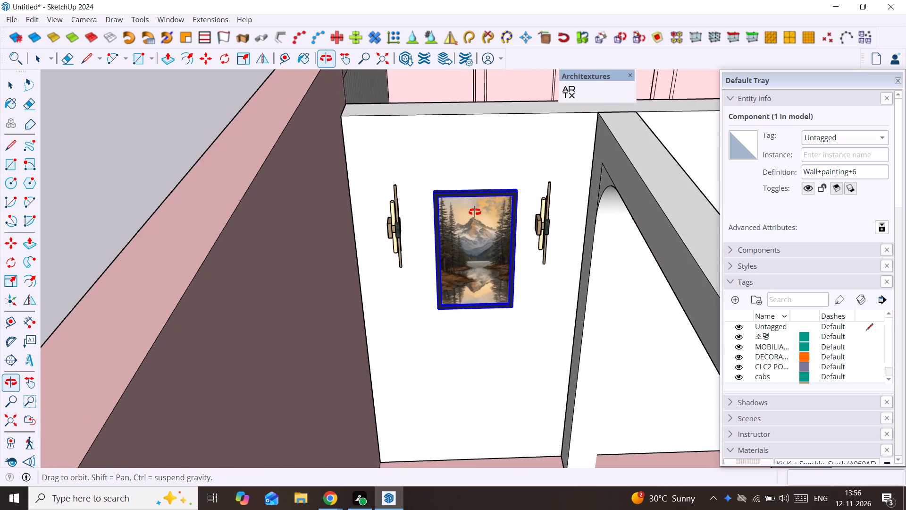
{"action": "middle_click_drag", "start_coordinate": [475, 212], "coordinate": [465, 183]}
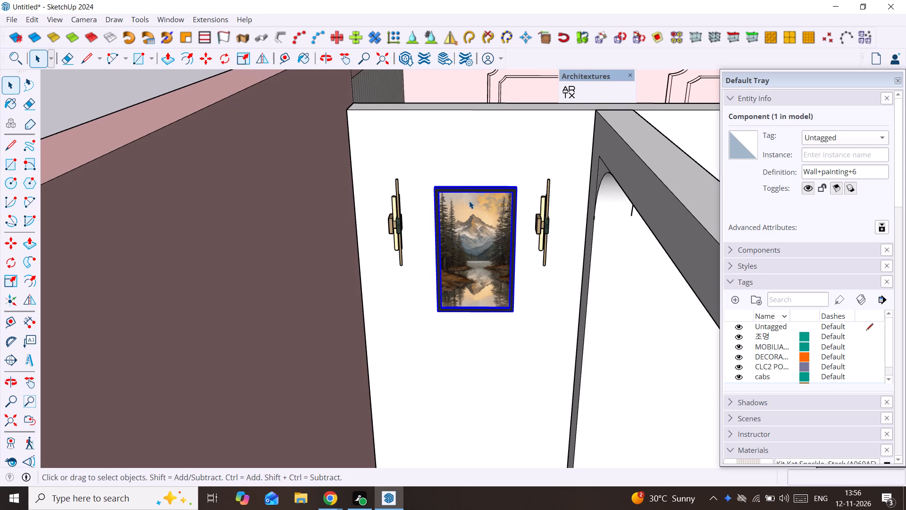
{"action": "scroll", "coordinate": [442, 275], "scroll_direction": "up", "scroll_amount": 1}
{"action": "middle_click_drag", "start_coordinate": [442, 275], "coordinate": [483, 293]}
{"action": "key", "text": "s"}
{"action": "scroll", "coordinate": [441, 253], "scroll_direction": "up", "scroll_amount": 6}
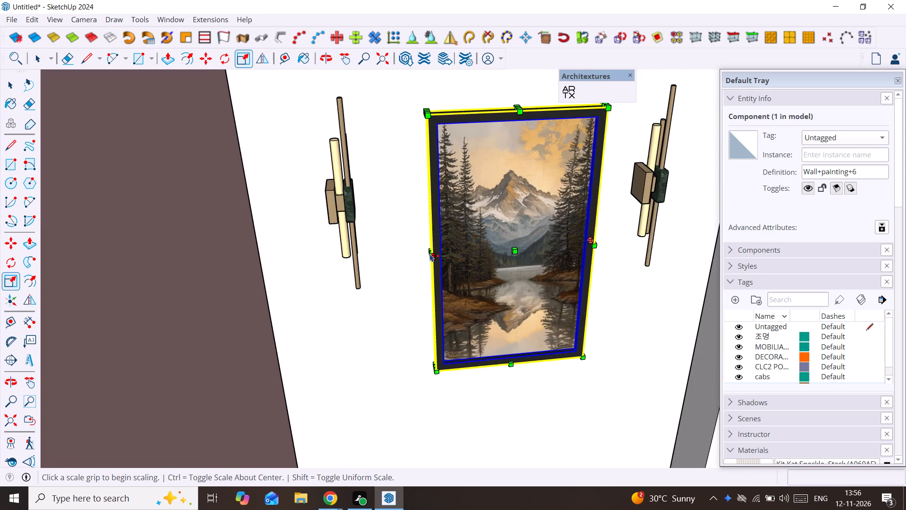
{"action": "scroll", "coordinate": [430, 254], "scroll_direction": "up", "scroll_amount": 1}
{"action": "middle_click_drag", "start_coordinate": [430, 255], "coordinate": [480, 315]}
{"action": "scroll", "coordinate": [421, 273], "scroll_direction": "up", "scroll_amount": 4}
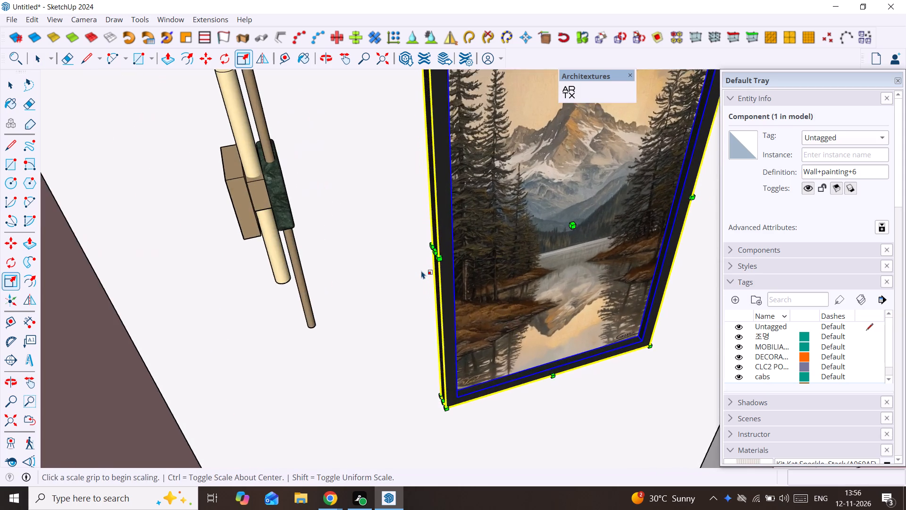
{"action": "scroll", "coordinate": [421, 271], "scroll_direction": "up", "scroll_amount": 3}
{"action": "left_click_drag", "start_coordinate": [437, 248], "coordinate": [407, 257]}
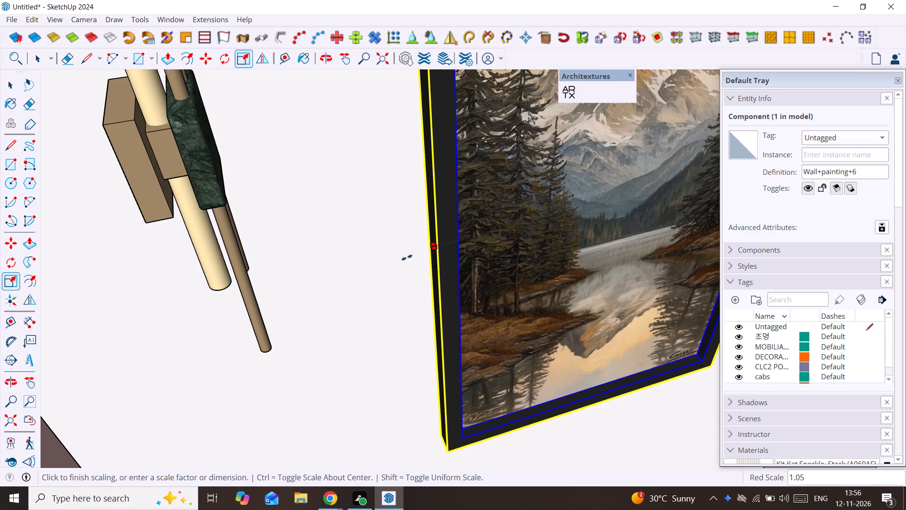
{"action": "left_click_drag", "start_coordinate": [407, 257], "coordinate": [321, 276]}
{"action": "scroll", "coordinate": [379, 264], "scroll_direction": "down", "scroll_amount": 4}
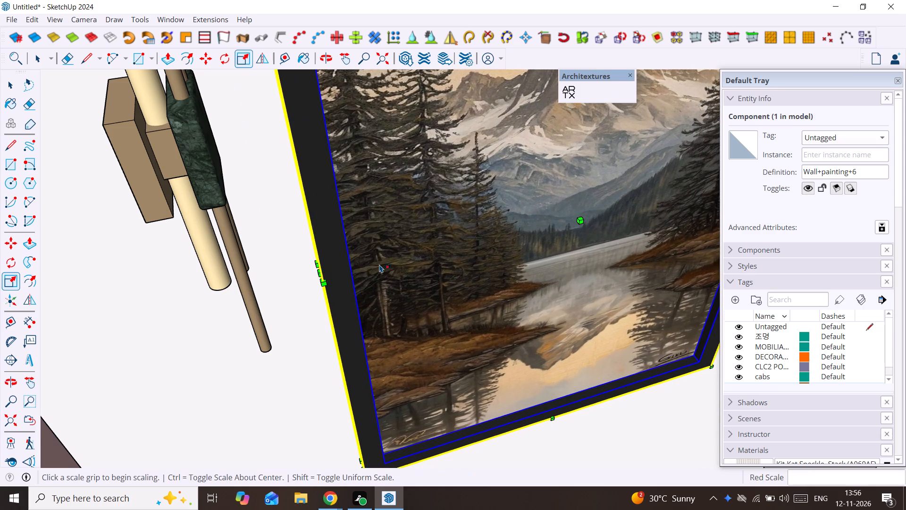
{"action": "middle_click_drag", "start_coordinate": [381, 264], "coordinate": [322, 259]}
{"action": "scroll", "coordinate": [322, 259], "scroll_direction": "down", "scroll_amount": 5}
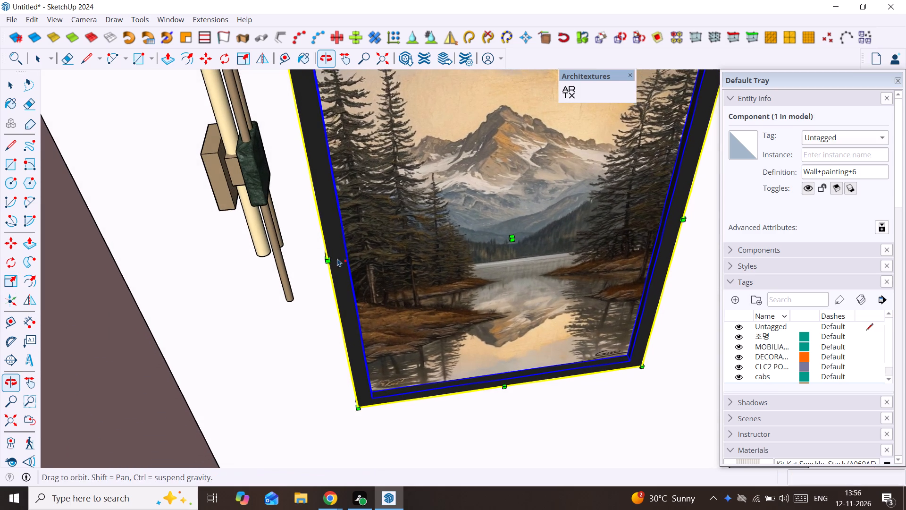
{"action": "scroll", "coordinate": [341, 257], "scroll_direction": "down", "scroll_amount": 5}
{"action": "middle_click_drag", "start_coordinate": [411, 264], "coordinate": [405, 172]}
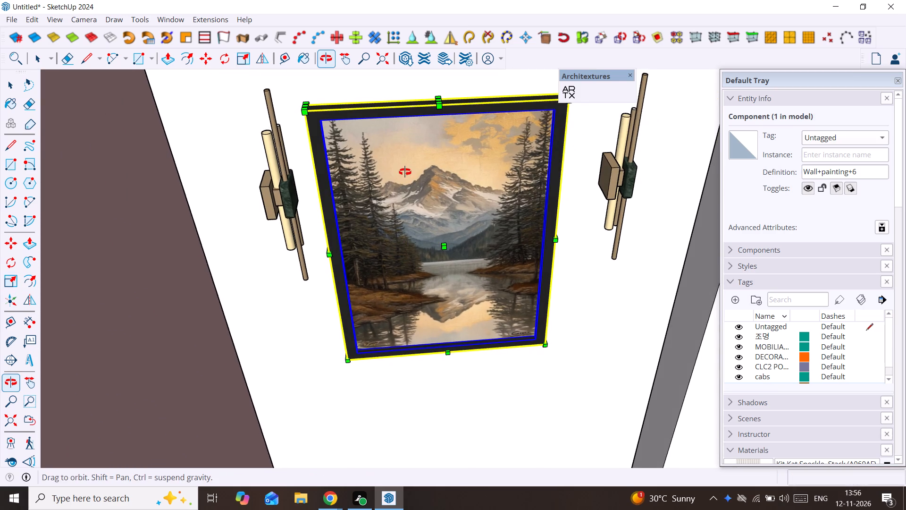
{"action": "middle_click_drag", "start_coordinate": [405, 172], "coordinate": [405, 171]}
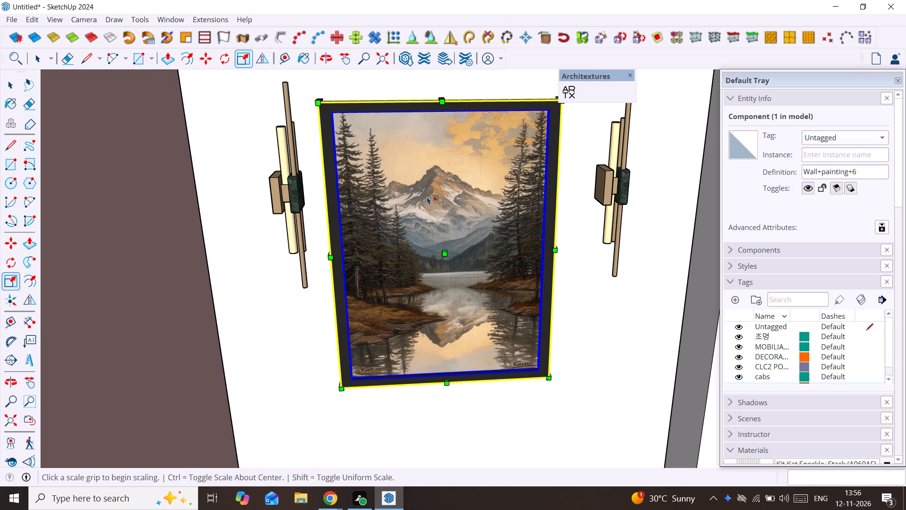
{"action": "scroll", "coordinate": [427, 198], "scroll_direction": "down", "scroll_amount": 2}
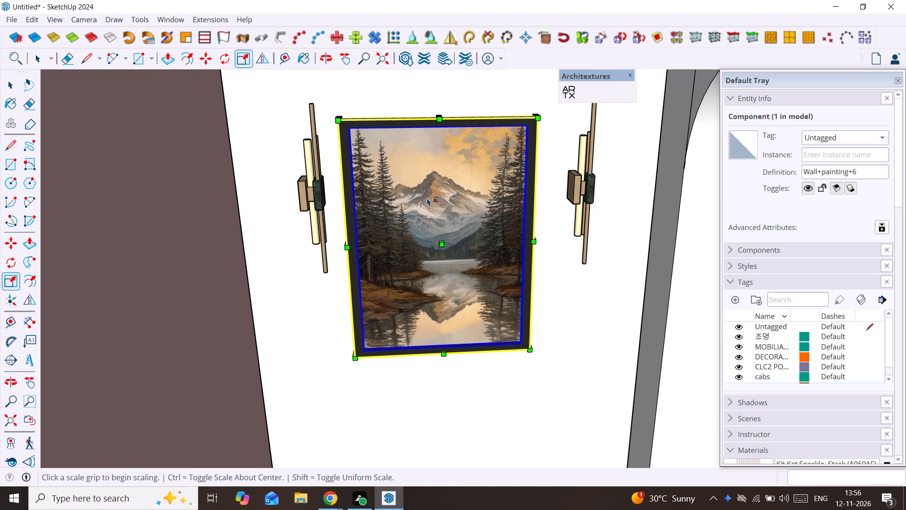
{"action": "scroll", "coordinate": [427, 198], "scroll_direction": "down", "scroll_amount": 1}
{"action": "middle_click_drag", "start_coordinate": [427, 198], "coordinate": [469, 297]}
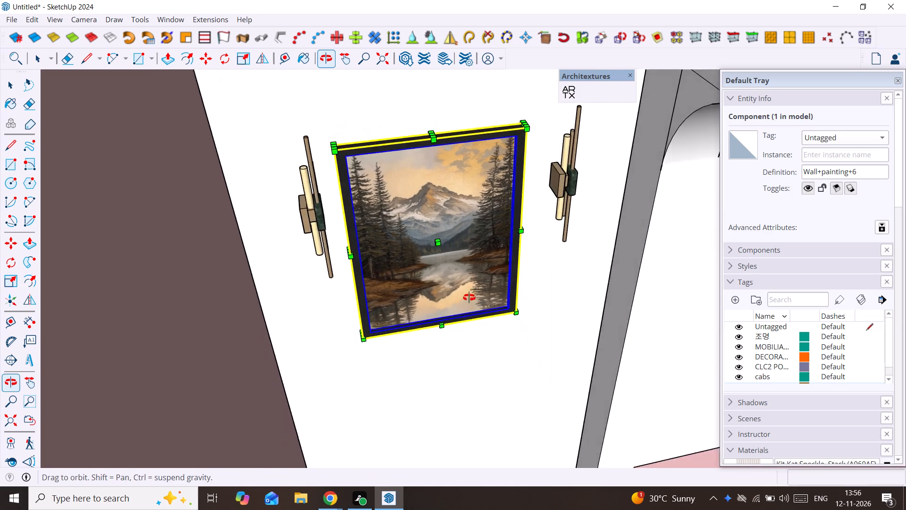
{"action": "middle_click_drag", "start_coordinate": [469, 297], "coordinate": [484, 350]}
{"action": "scroll", "coordinate": [489, 334], "scroll_direction": "down", "scroll_amount": 5}
{"action": "middle_click_drag", "start_coordinate": [477, 306], "coordinate": [420, 194]}
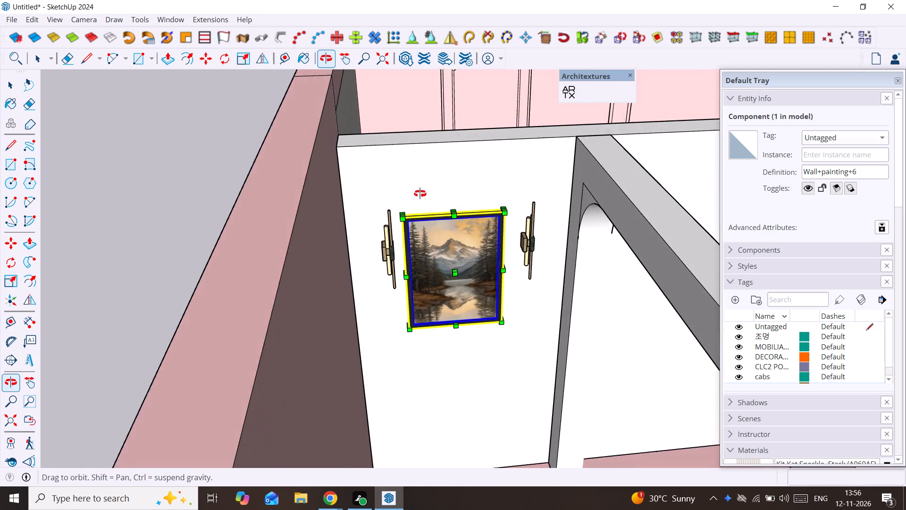
{"action": "middle_click_drag", "start_coordinate": [420, 194], "coordinate": [420, 193]}
{"action": "key", "text": "space"}
Measure the height from the base of the white wall to the painting's bottom edge.
{"action": "middle_click_drag", "start_coordinate": [474, 345], "coordinate": [473, 271]}
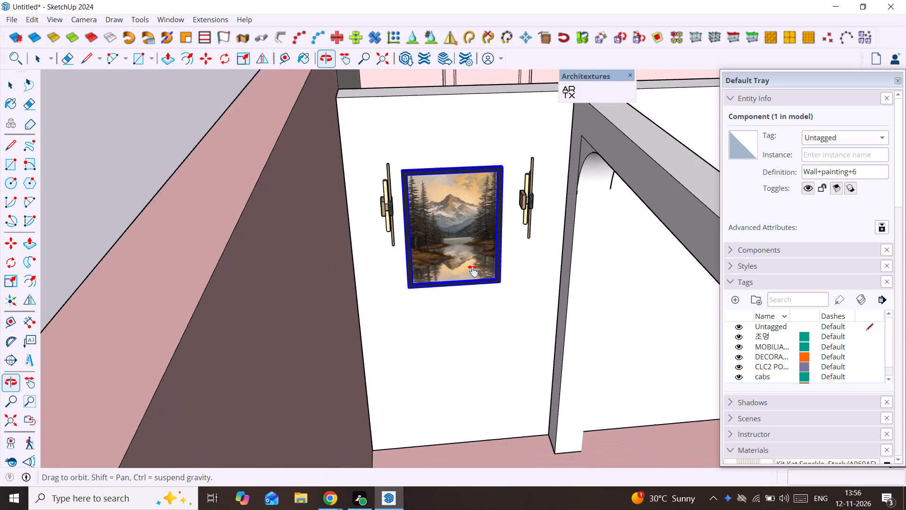
{"action": "middle_click_drag", "start_coordinate": [473, 271], "coordinate": [473, 262]}
{"action": "key", "text": "t"}
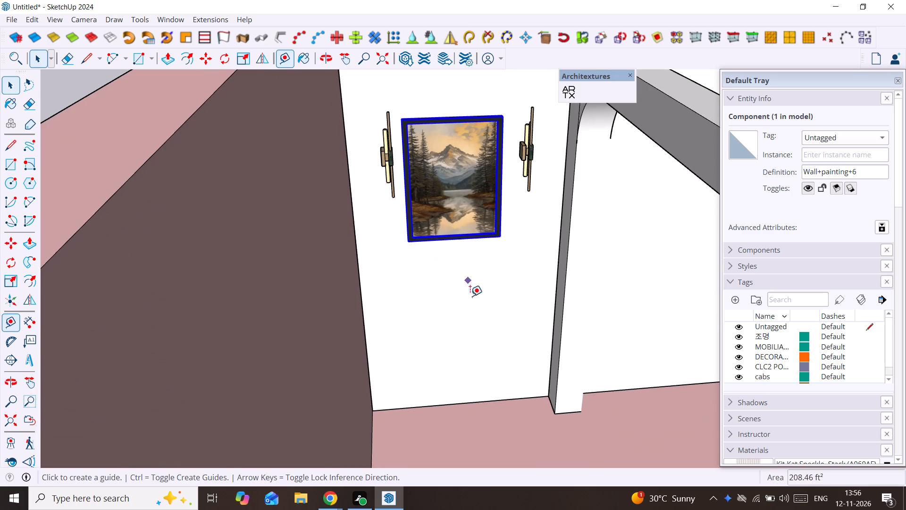
{"action": "left_click", "coordinate": [479, 402]}
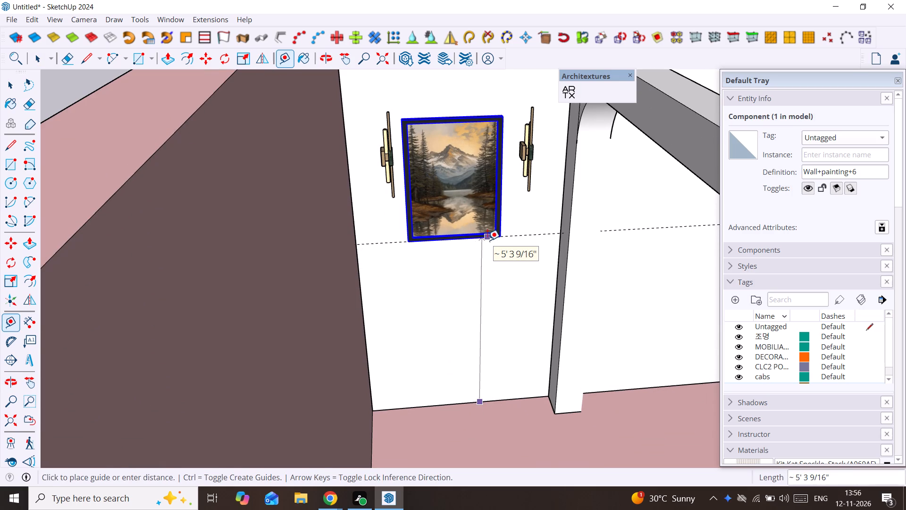
{"action": "key", "text": "space"}
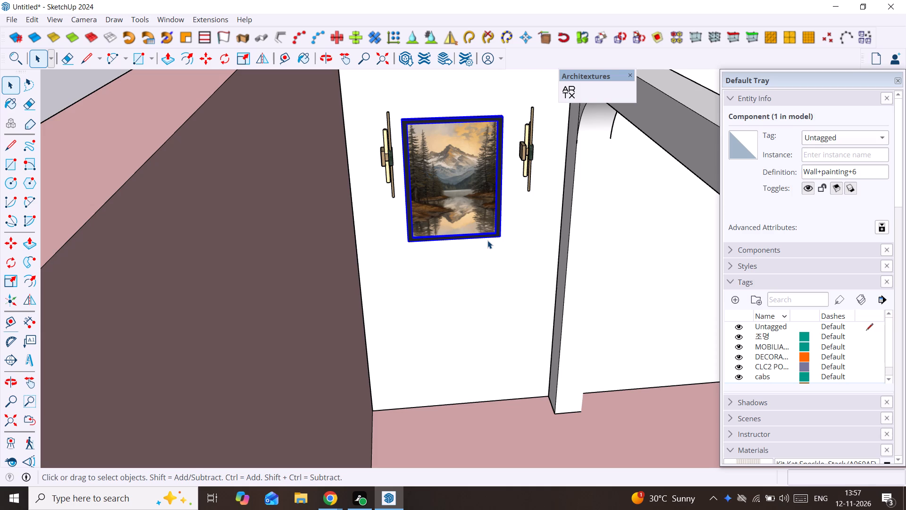
Move the painting down about 8 1/8" along the vertical axis on the white wall.
{"action": "middle_click_drag", "start_coordinate": [470, 220], "coordinate": [445, 222]}
{"action": "key", "text": "m"}
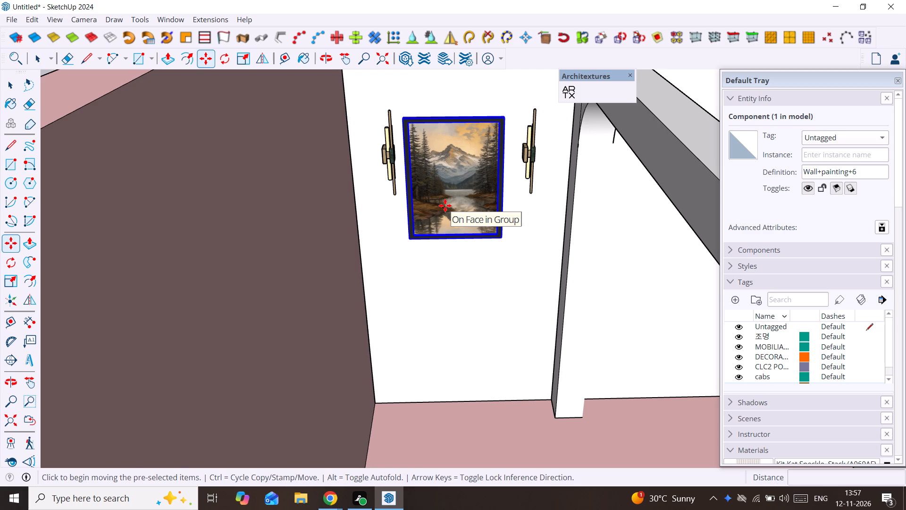
{"action": "left_click", "coordinate": [445, 205]}
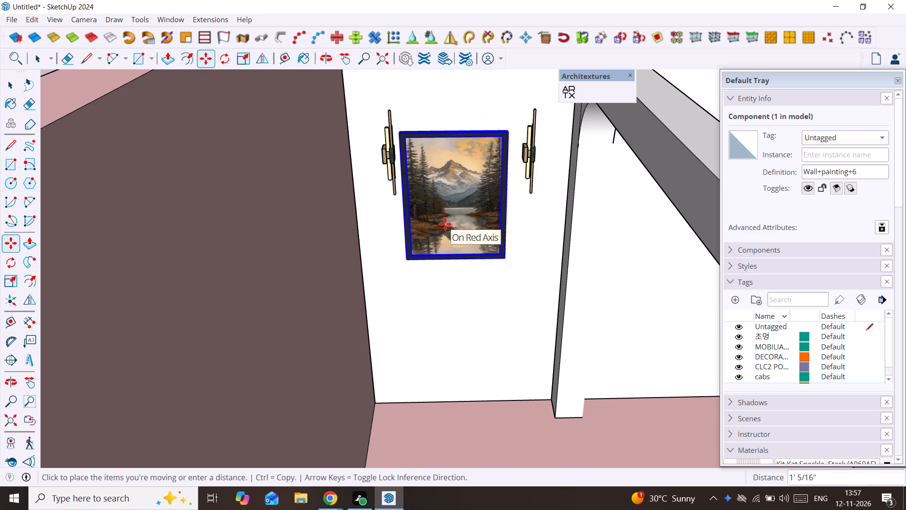
{"action": "key", "text": "Up"}
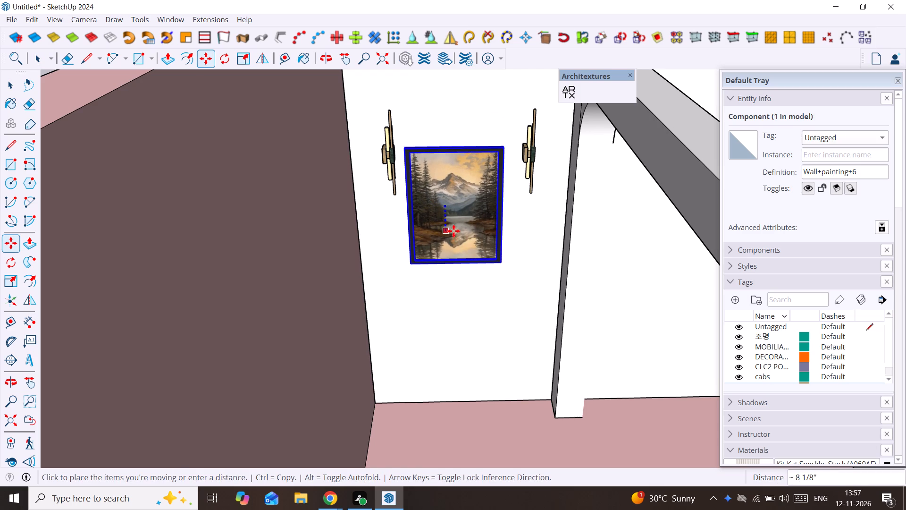
{"action": "left_click", "coordinate": [453, 231]}
{"action": "key", "text": "space"}
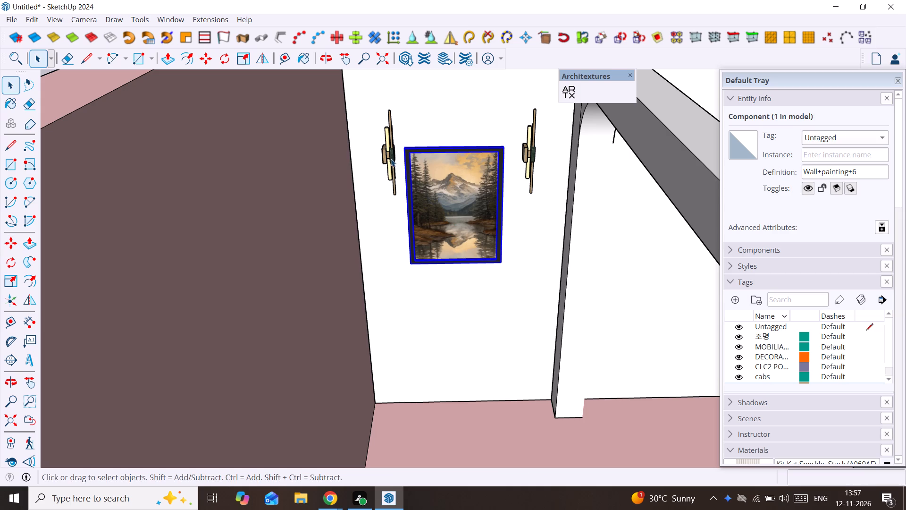
Scale the marble wall light nearest the dark side wall up uniformly from its upper corner.
{"action": "left_click", "coordinate": [391, 159]}
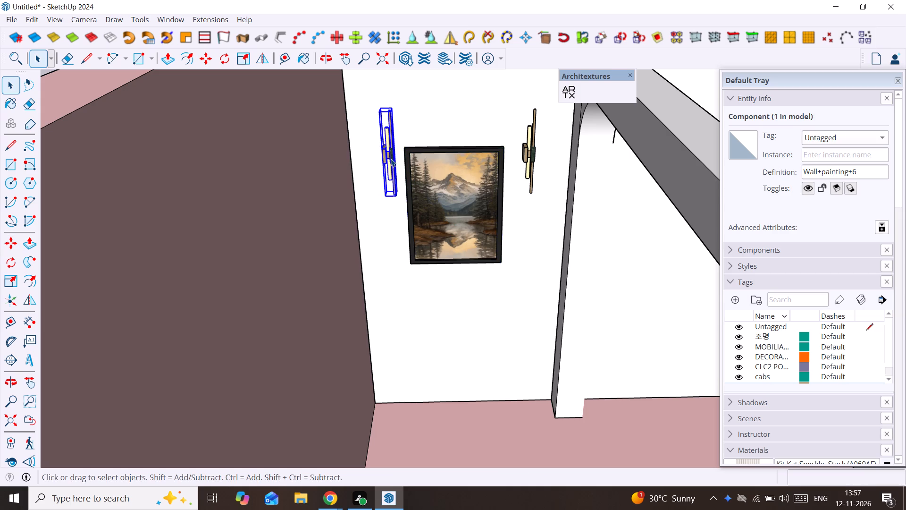
{"action": "key", "text": "s"}
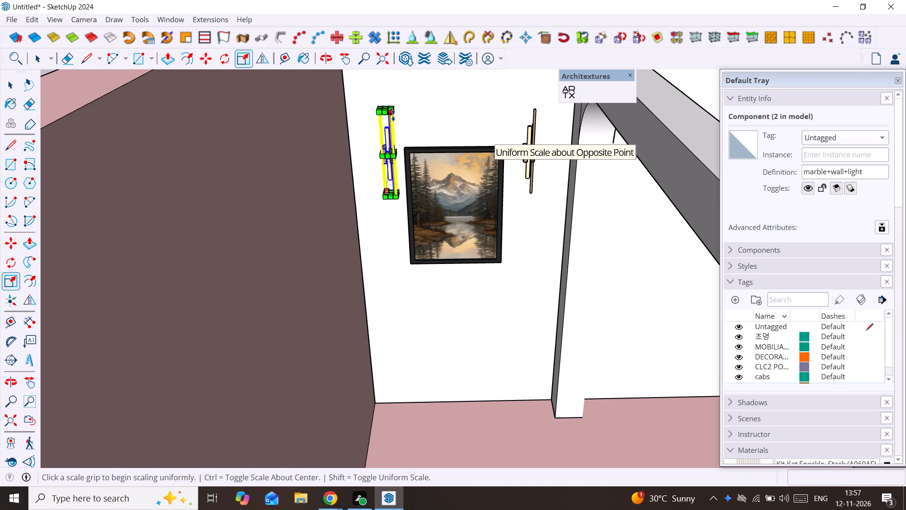
{"action": "left_click_drag", "start_coordinate": [393, 115], "coordinate": [413, 99]}
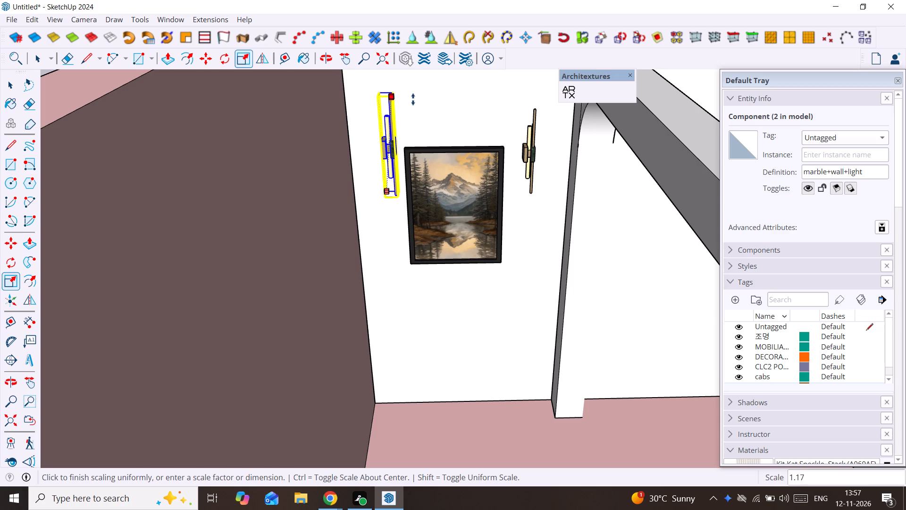
{"action": "left_click_drag", "start_coordinate": [413, 99], "coordinate": [420, 95]}
{"action": "key", "text": "space"}
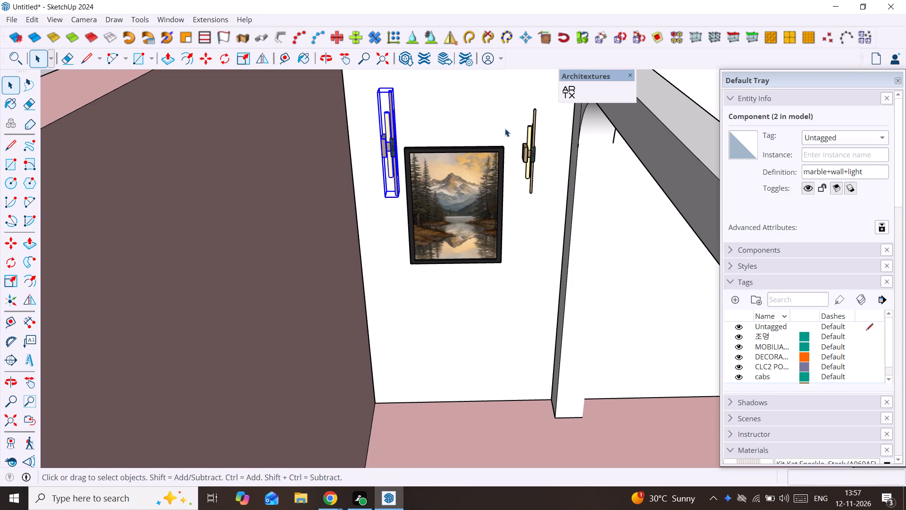
Delete the smaller marble wall light on the doorway side of the painting.
{"action": "left_click", "coordinate": [528, 137]}
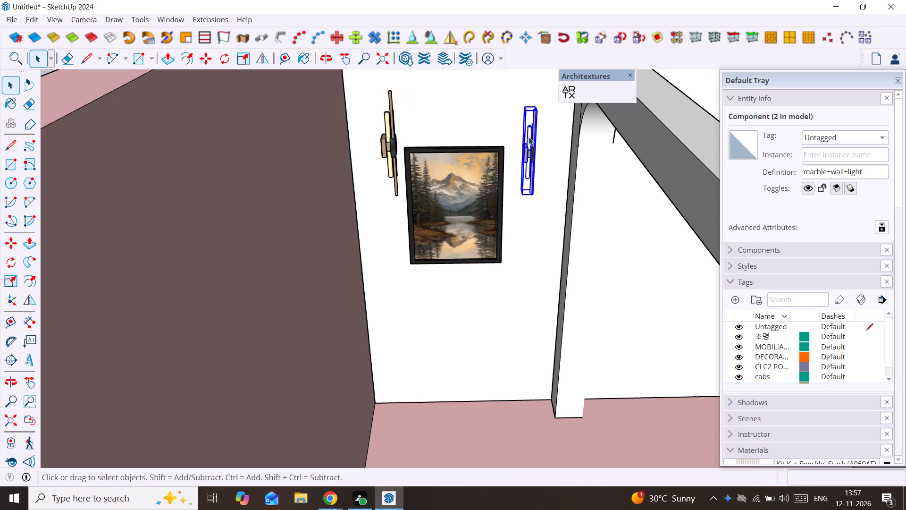
{"action": "key", "text": "s"}
{"action": "key", "text": "space"}
{"action": "key", "text": "Delete"}
Copy the enlarged marble wall light about 3' 7/8" horizontally along the white wall to the doorway side of the painting.
{"action": "left_click", "coordinate": [392, 142]}
{"action": "scroll", "coordinate": [389, 140], "scroll_direction": "up", "scroll_amount": 2}
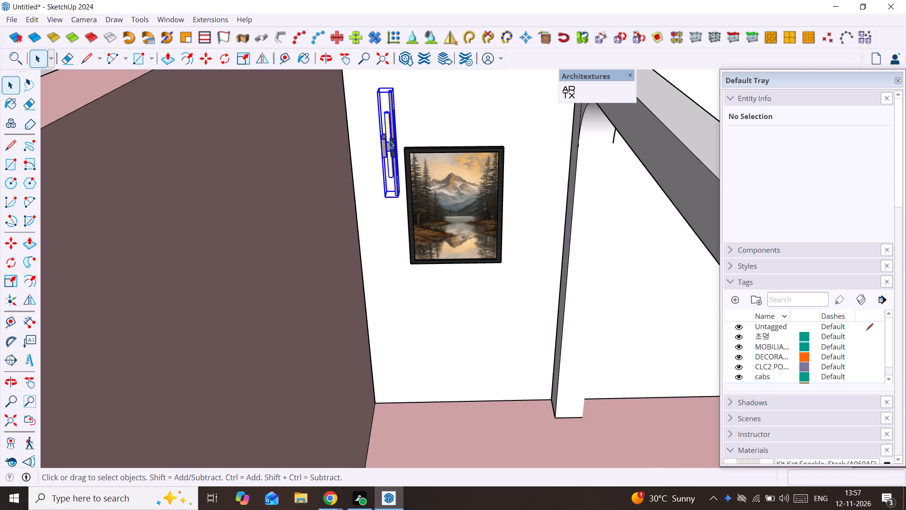
{"action": "scroll", "coordinate": [389, 140], "scroll_direction": "up", "scroll_amount": 8}
{"action": "middle_click_drag", "start_coordinate": [388, 144], "coordinate": [325, 282]}
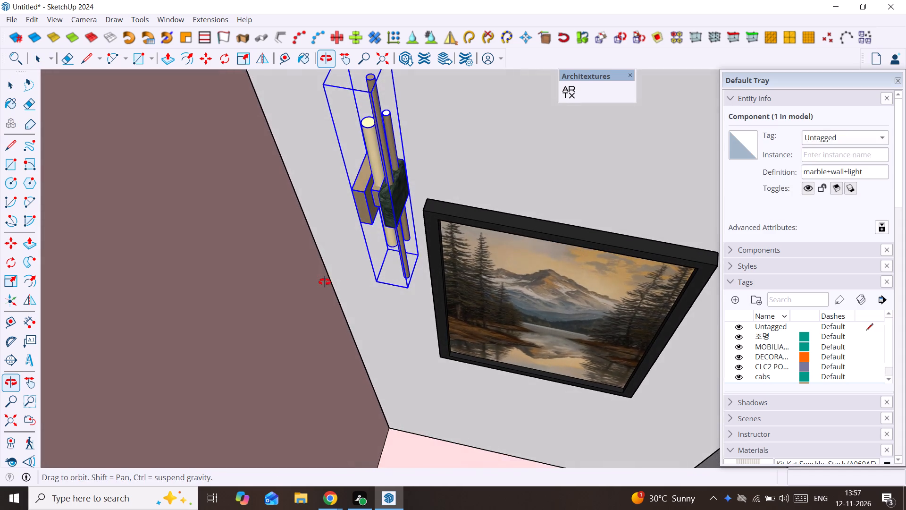
{"action": "middle_click_drag", "start_coordinate": [325, 282], "coordinate": [515, 263]}
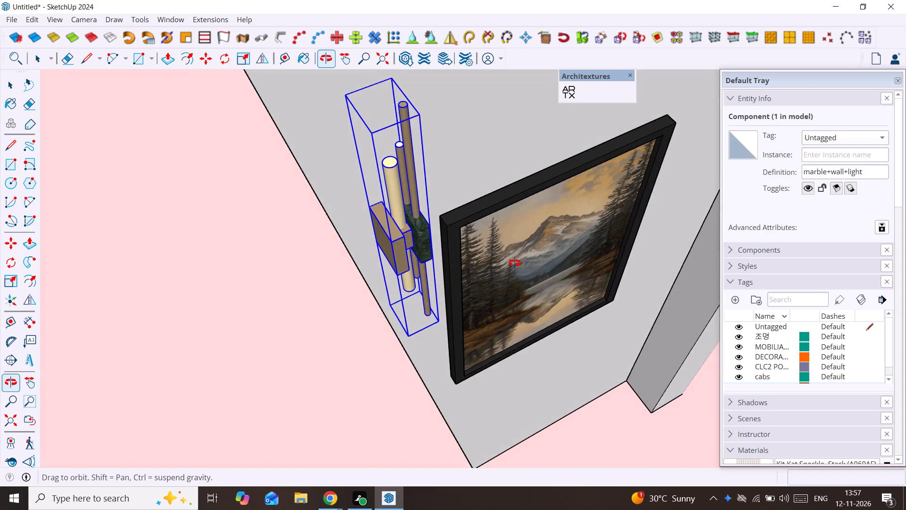
{"action": "middle_click_drag", "start_coordinate": [515, 263], "coordinate": [374, 263]}
{"action": "scroll", "coordinate": [380, 257], "scroll_direction": "down", "scroll_amount": 2}
{"action": "middle_click_drag", "start_coordinate": [384, 246], "coordinate": [394, 195]}
{"action": "scroll", "coordinate": [394, 194], "scroll_direction": "down", "scroll_amount": 4}
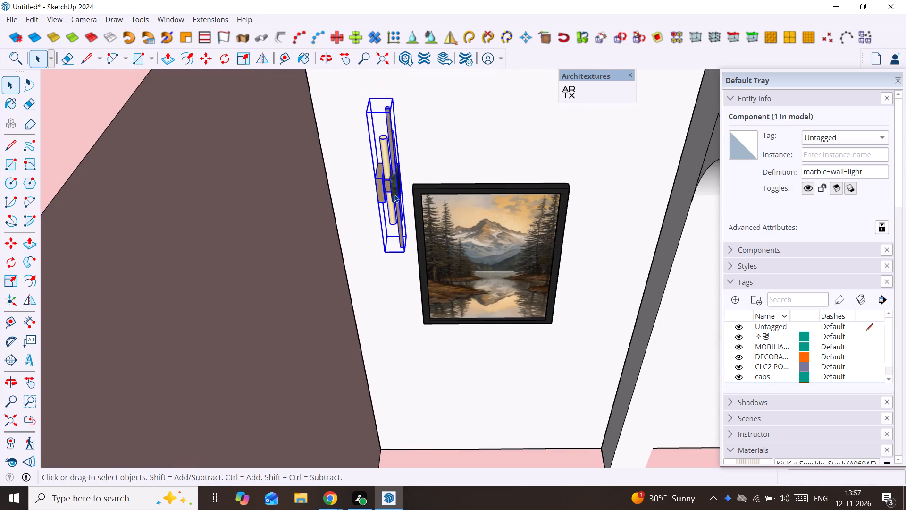
{"action": "middle_click_drag", "start_coordinate": [394, 194], "coordinate": [393, 137]}
{"action": "scroll", "coordinate": [393, 138], "scroll_direction": "down", "scroll_amount": 1}
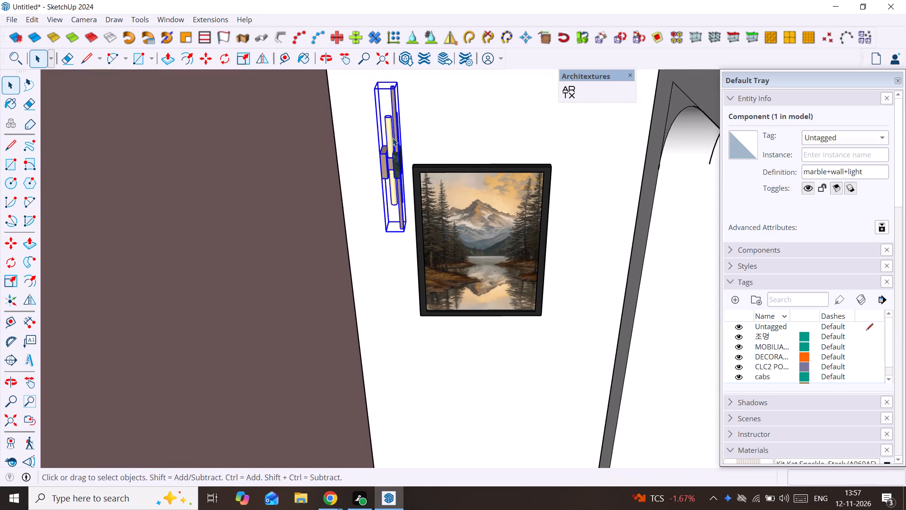
{"action": "middle_click_drag", "start_coordinate": [393, 138], "coordinate": [397, 130]}
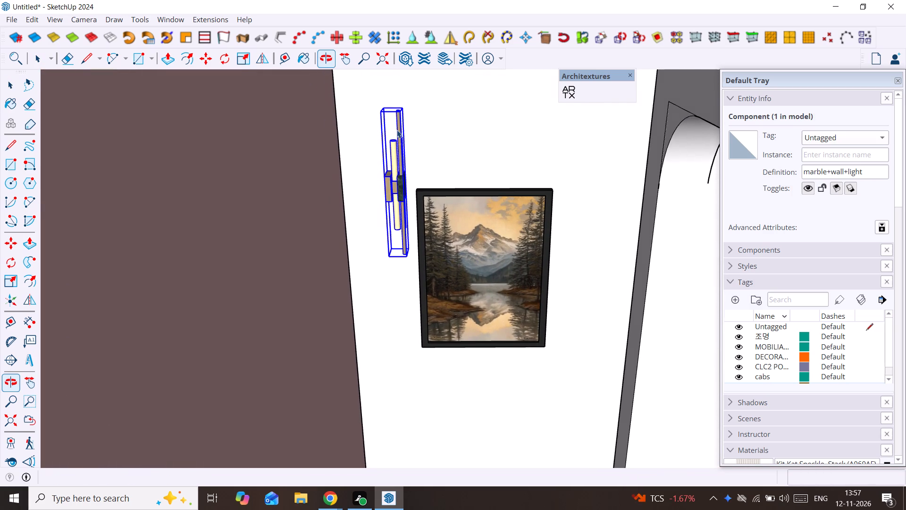
{"action": "key", "text": "m"}
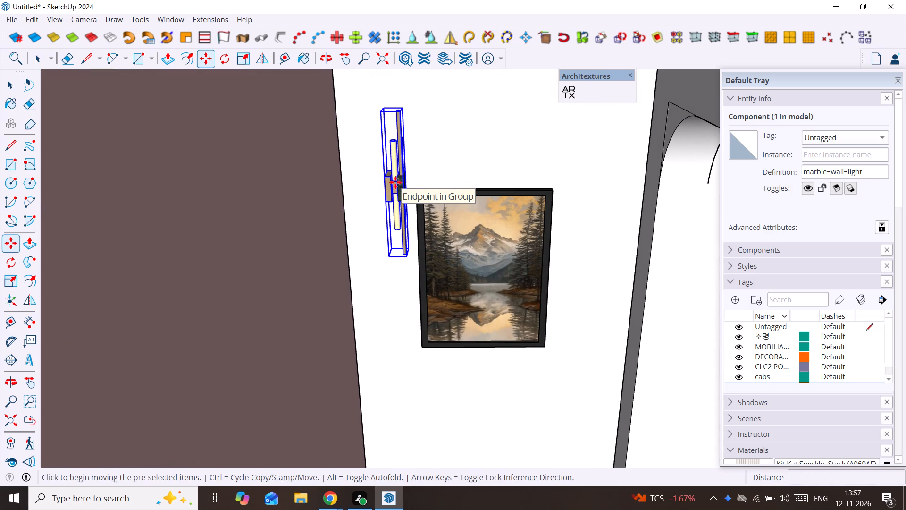
{"action": "left_click", "coordinate": [395, 184]}
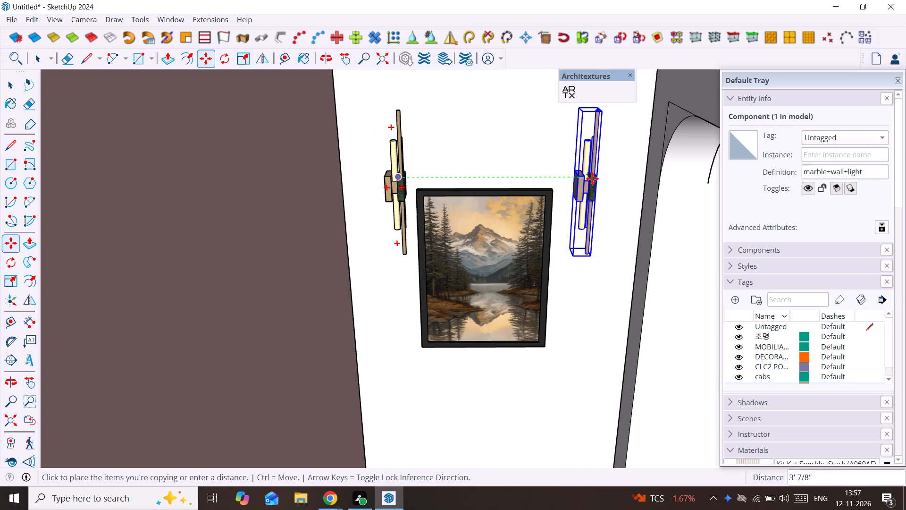
{"action": "left_click", "coordinate": [592, 178]}
{"action": "key", "text": "space"}
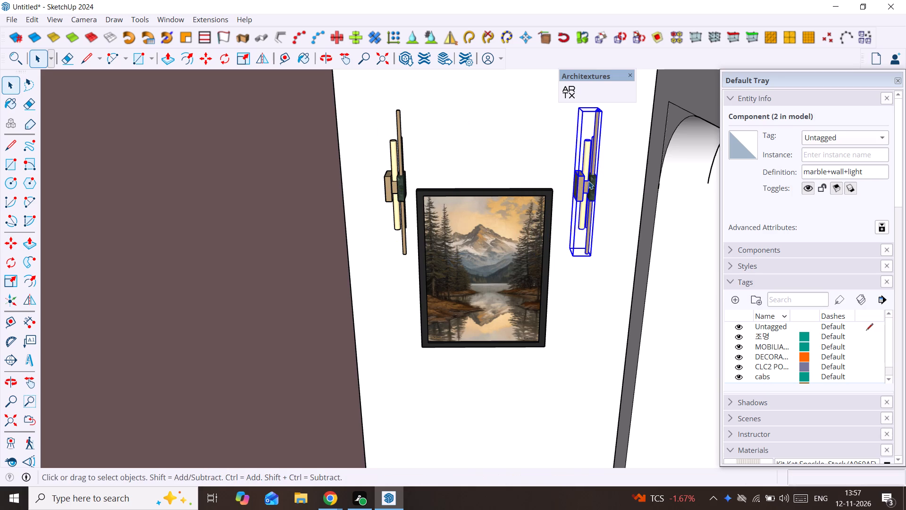
Move both marble wall lights down about 11" along the vertical axis so they flank the painting.
{"action": "key", "text": "m"}
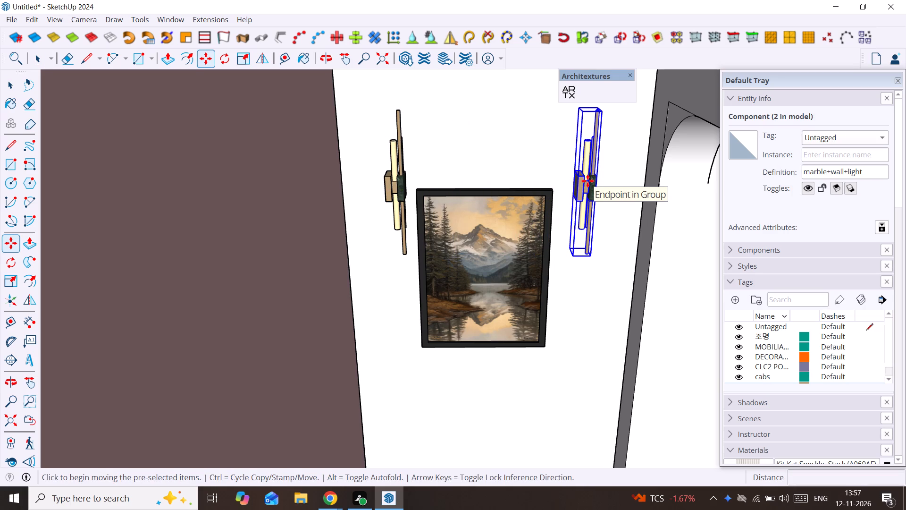
{"action": "key", "text": "space"}
{"action": "left_click", "coordinate": [398, 190], "text": "ctrl"}
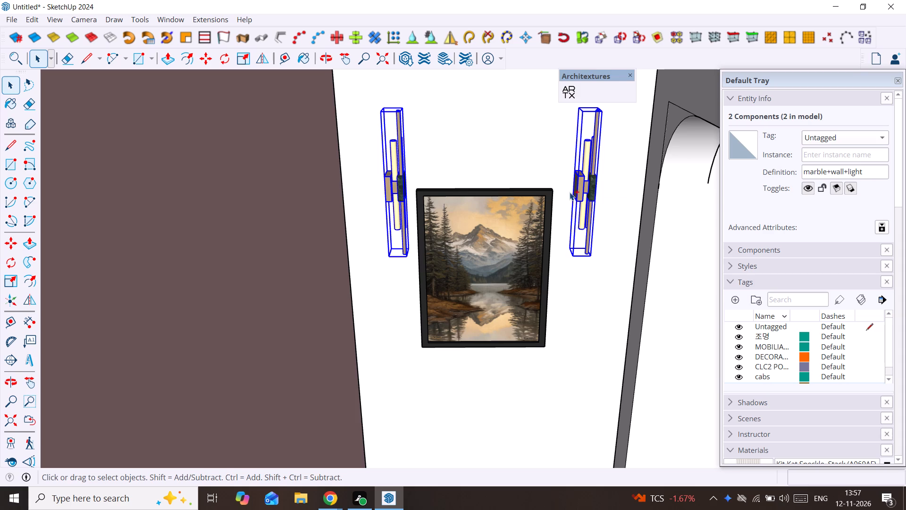
{"action": "key", "text": "m"}
{"action": "left_click", "coordinate": [577, 195]}
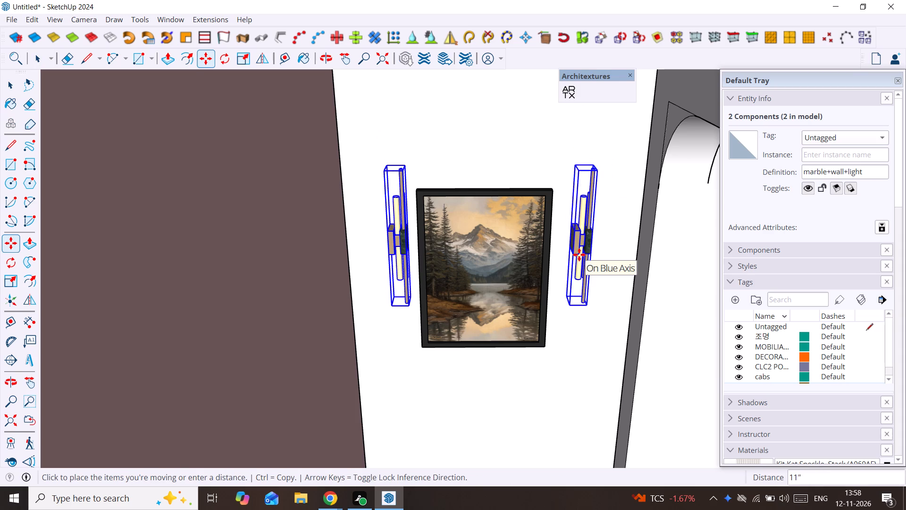
{"action": "left_click", "coordinate": [579, 255]}
{"action": "key", "text": "space"}
Move the marble wall light nearest the dark side wall about 2 11/16" away from the painting along the green axis.
{"action": "left_click", "coordinate": [581, 250]}
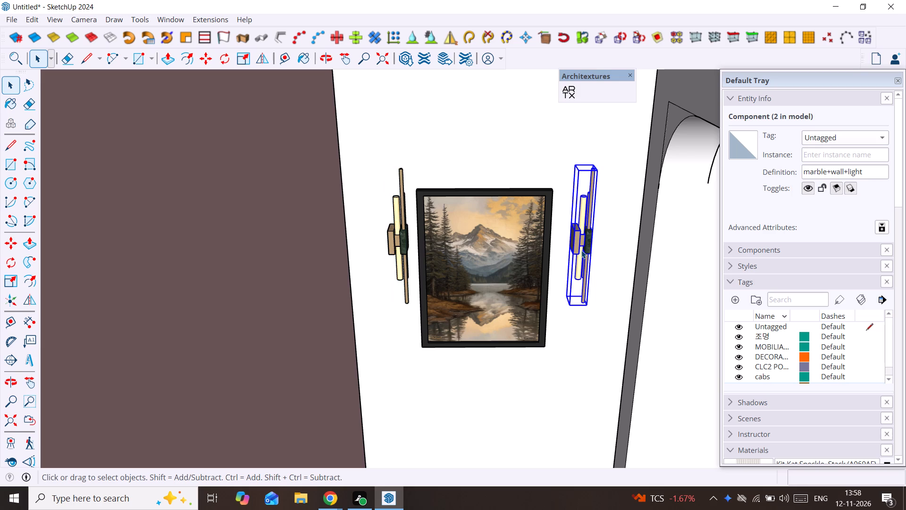
{"action": "left_click", "coordinate": [398, 229]}
{"action": "key", "text": "m"}
{"action": "left_click", "coordinate": [398, 229]}
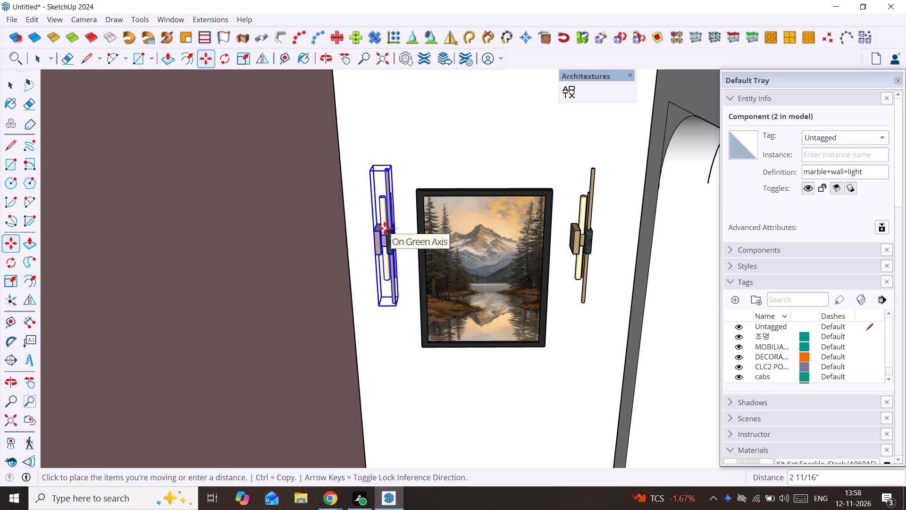
{"action": "left_click", "coordinate": [385, 228]}
{"action": "key", "text": "space"}
Select the painting, both marble lights and the surrounding room shell, and bring back the rest of the model with Isolate/Reveal.
{"action": "scroll", "coordinate": [559, 234], "scroll_direction": "down", "scroll_amount": 1}
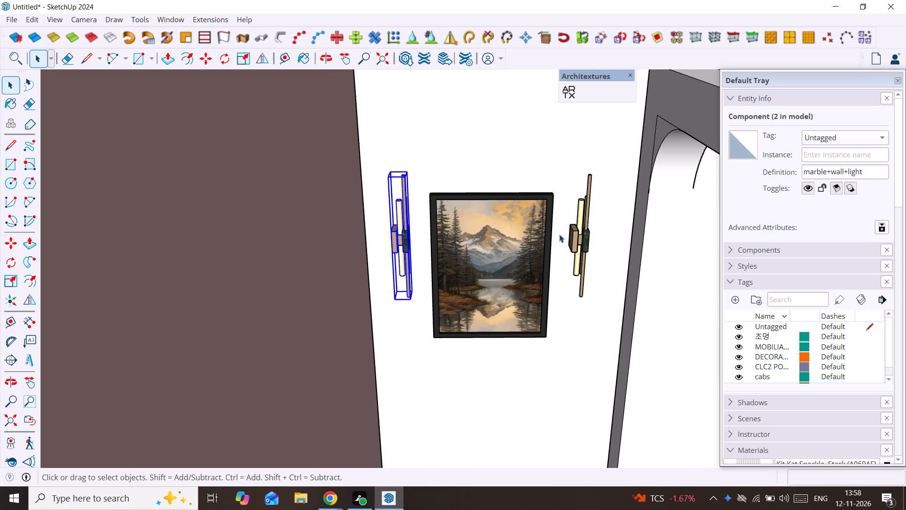
{"action": "scroll", "coordinate": [559, 234], "scroll_direction": "down", "scroll_amount": 5}
{"action": "middle_click_drag", "start_coordinate": [557, 238], "coordinate": [542, 269]}
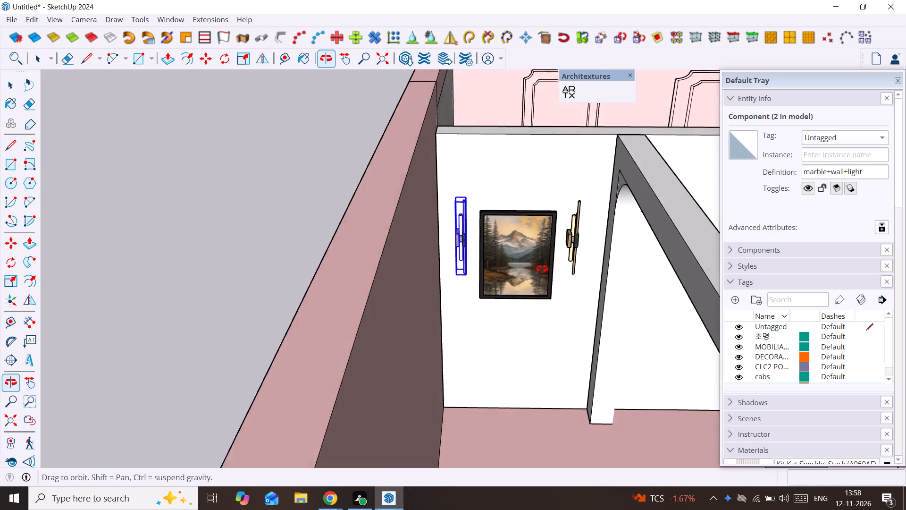
{"action": "middle_click_drag", "start_coordinate": [542, 269], "coordinate": [517, 263]}
{"action": "scroll", "coordinate": [517, 263], "scroll_direction": "down", "scroll_amount": 4}
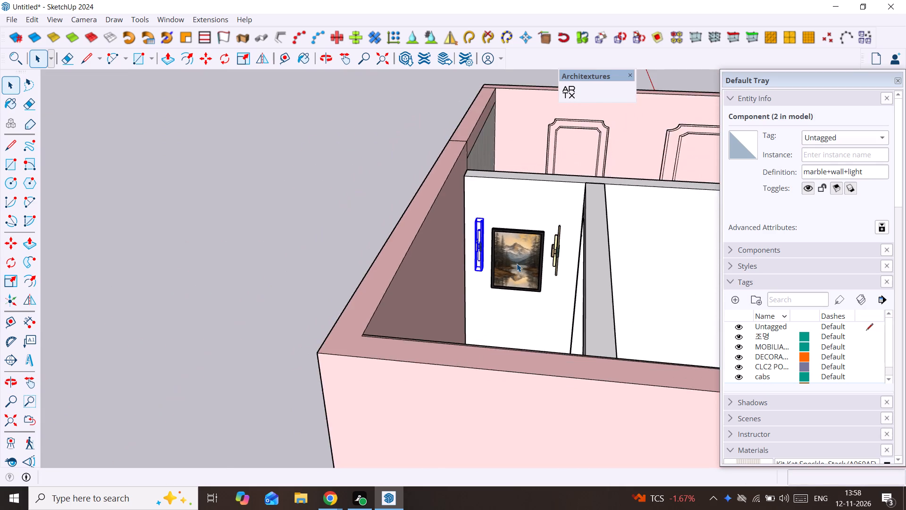
{"action": "scroll", "coordinate": [517, 263], "scroll_direction": "down", "scroll_amount": 5}
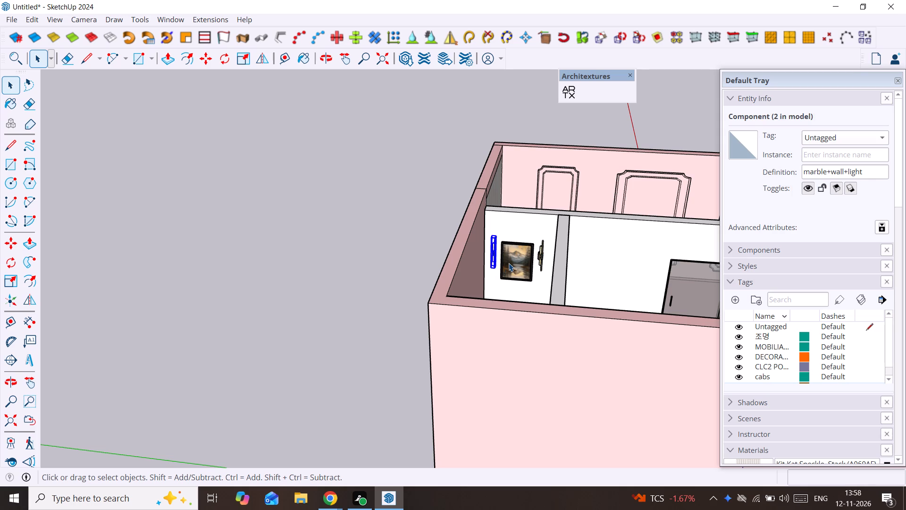
{"action": "scroll", "coordinate": [509, 263], "scroll_direction": "down", "scroll_amount": 4}
{"action": "left_click", "coordinate": [415, 207]}
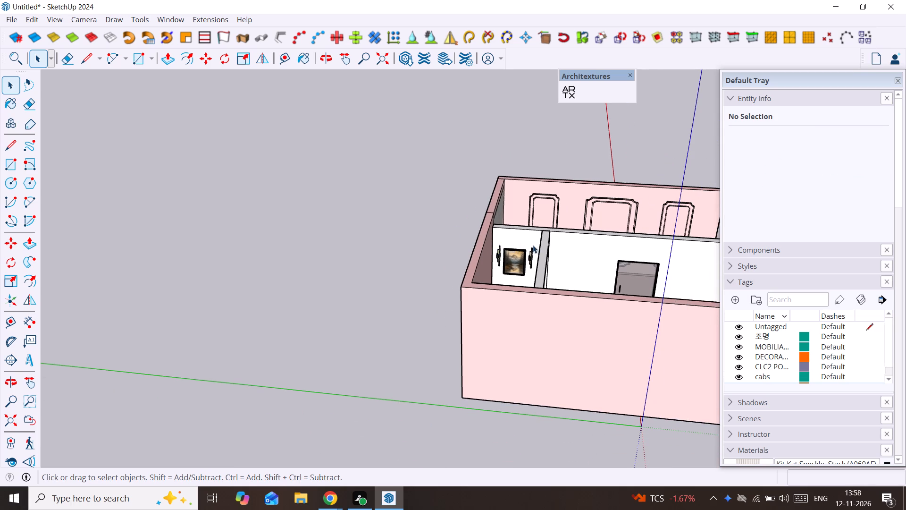
{"action": "left_click", "coordinate": [520, 260], "text": "ctrl"}
{"action": "scroll", "coordinate": [520, 261], "scroll_direction": "up", "scroll_amount": 3}
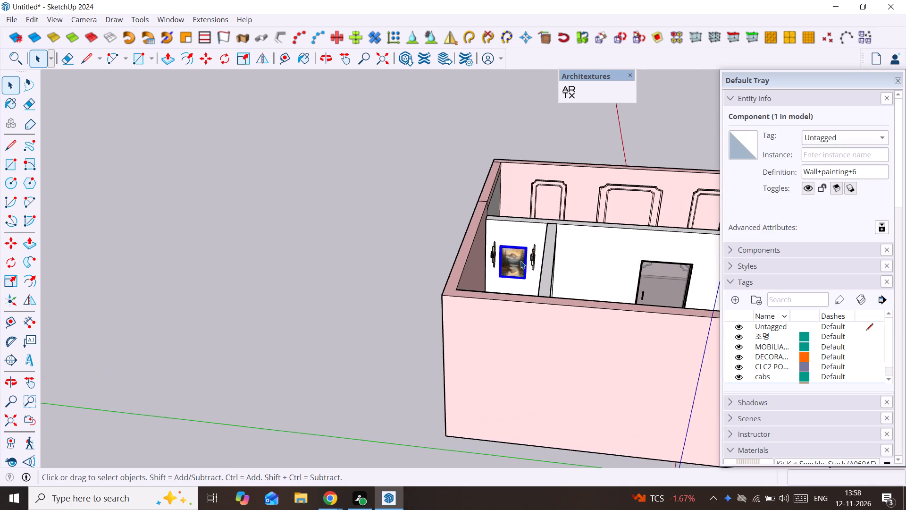
{"action": "scroll", "coordinate": [520, 261], "scroll_direction": "up", "scroll_amount": 6}
{"action": "left_click", "coordinate": [548, 251], "text": "ctrl"}
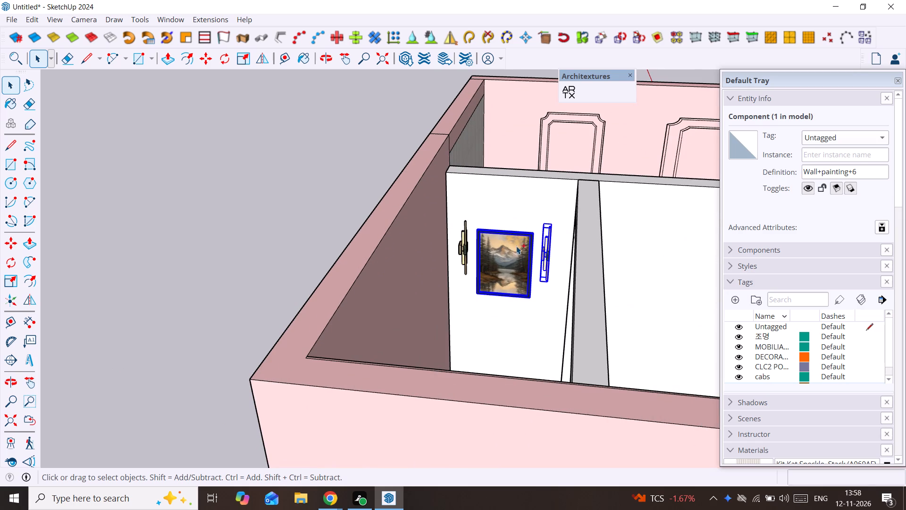
{"action": "left_click", "coordinate": [461, 238], "text": "ctrl"}
{"action": "left_click", "coordinate": [470, 212], "text": "ctrl"}
{"action": "left_click", "coordinate": [423, 192], "text": "ctrl"}
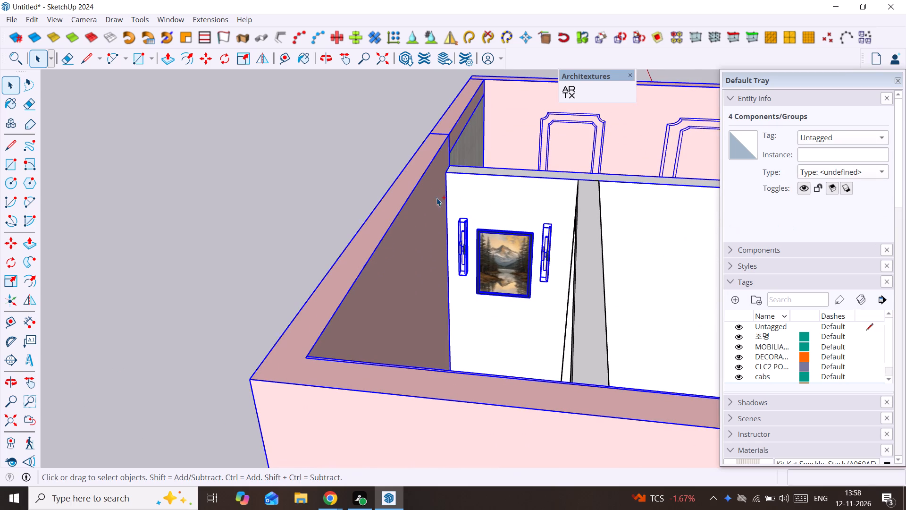
{"action": "left_click", "coordinate": [594, 244], "text": "ctrl"}
{"action": "scroll", "coordinate": [587, 246], "scroll_direction": "down", "scroll_amount": 4, "text": "ctrl"}
{"action": "scroll", "coordinate": [584, 246], "scroll_direction": "down", "scroll_amount": 10}
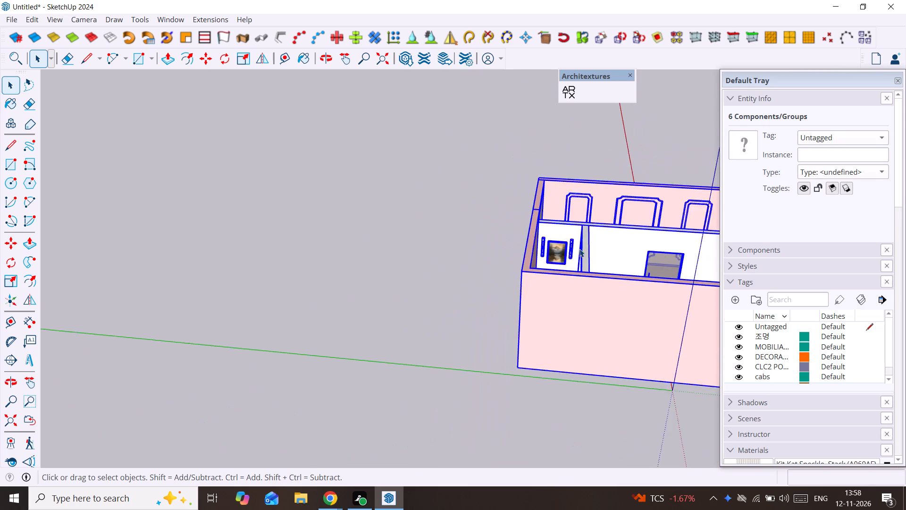
{"action": "scroll", "coordinate": [579, 249], "scroll_direction": "down", "scroll_amount": 5}
{"action": "right_click", "coordinate": [576, 249]}
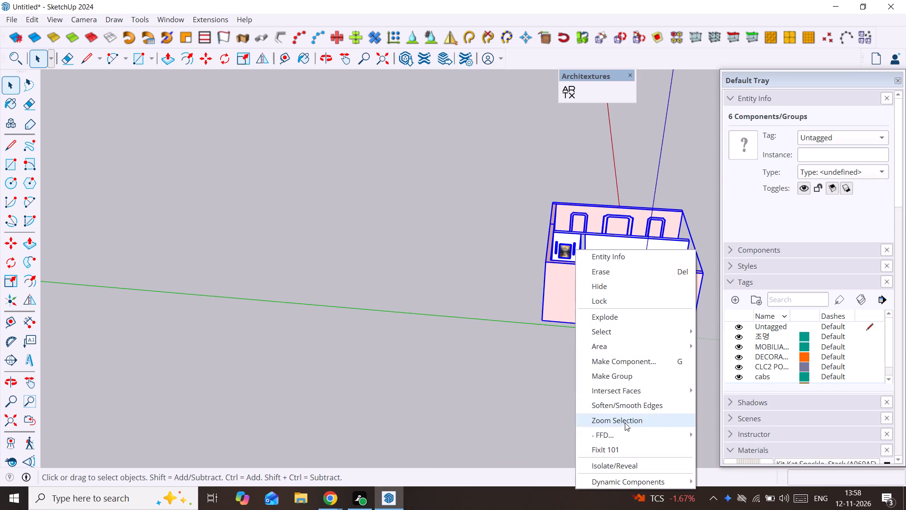
{"action": "left_click", "coordinate": [628, 469]}
Examine the whole restaurant interior from the open front, including the mountain painting and marble lights beside the bar.
{"action": "middle_click_drag", "start_coordinate": [615, 352], "coordinate": [348, 323]}
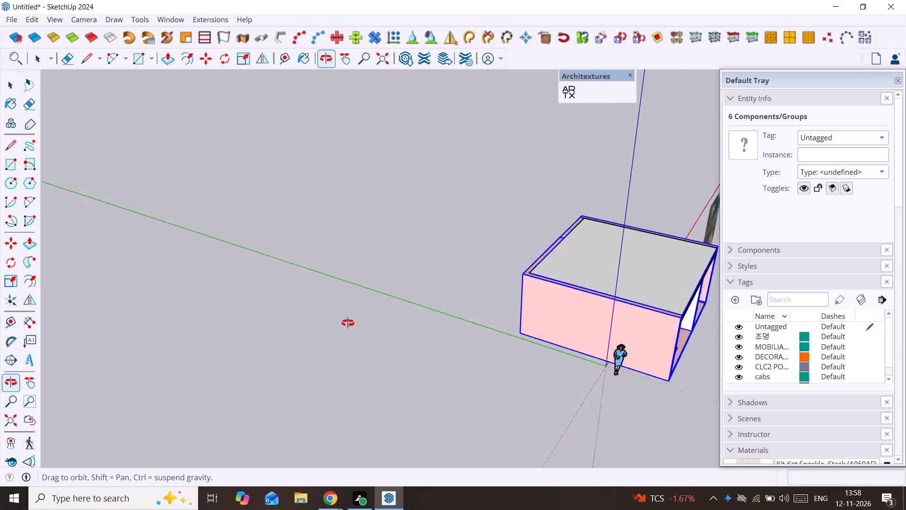
{"action": "middle_click_drag", "start_coordinate": [348, 323], "coordinate": [280, 266]}
{"action": "scroll", "coordinate": [520, 307], "scroll_direction": "up", "scroll_amount": 2}
{"action": "scroll", "coordinate": [564, 289], "scroll_direction": "up", "scroll_amount": 7}
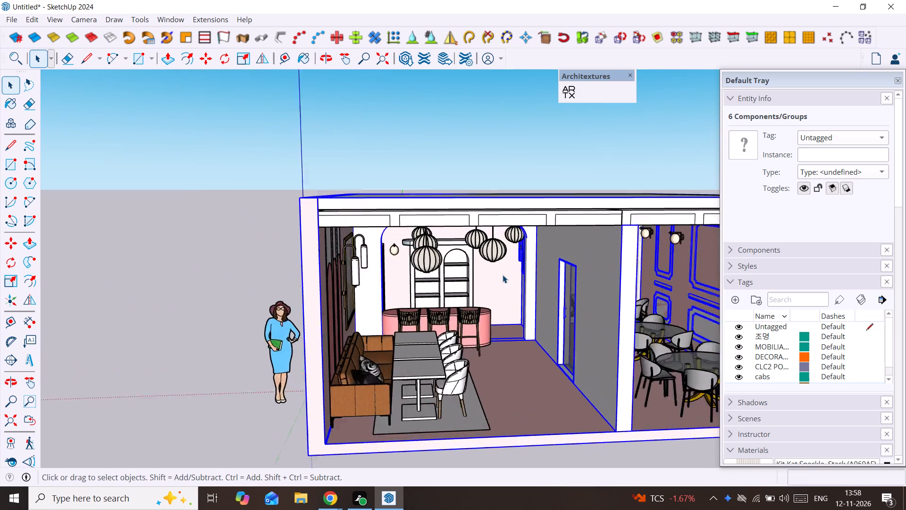
{"action": "scroll", "coordinate": [502, 273], "scroll_direction": "up", "scroll_amount": 2}
{"action": "scroll", "coordinate": [501, 272], "scroll_direction": "down", "scroll_amount": 3}
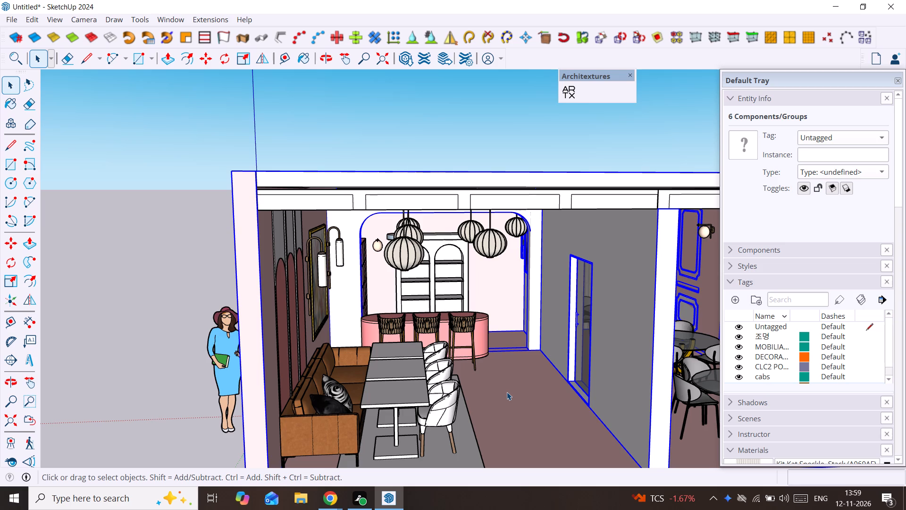
{"action": "scroll", "coordinate": [494, 323], "scroll_direction": "down", "scroll_amount": 3}
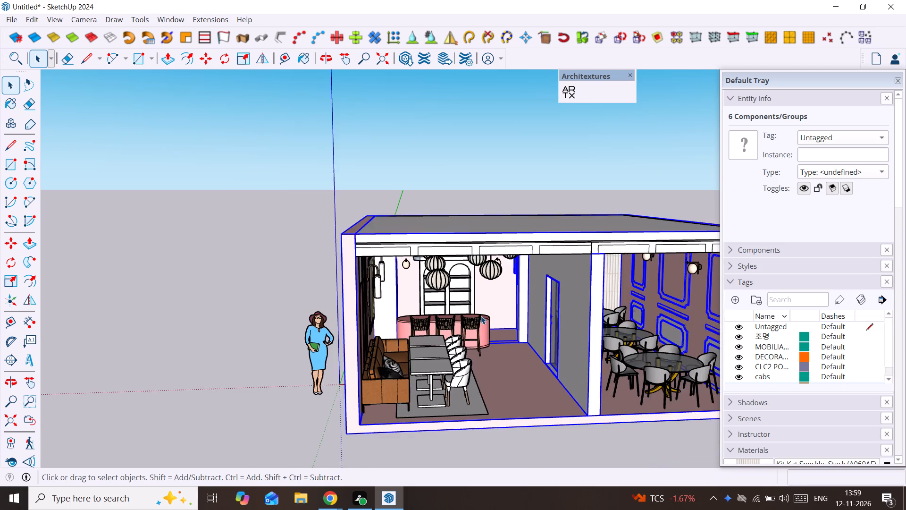
{"action": "scroll", "coordinate": [481, 316], "scroll_direction": "down", "scroll_amount": 4}
{"action": "middle_click_drag", "start_coordinate": [477, 315], "coordinate": [537, 304]}
{"action": "scroll", "coordinate": [521, 297], "scroll_direction": "up", "scroll_amount": 2}
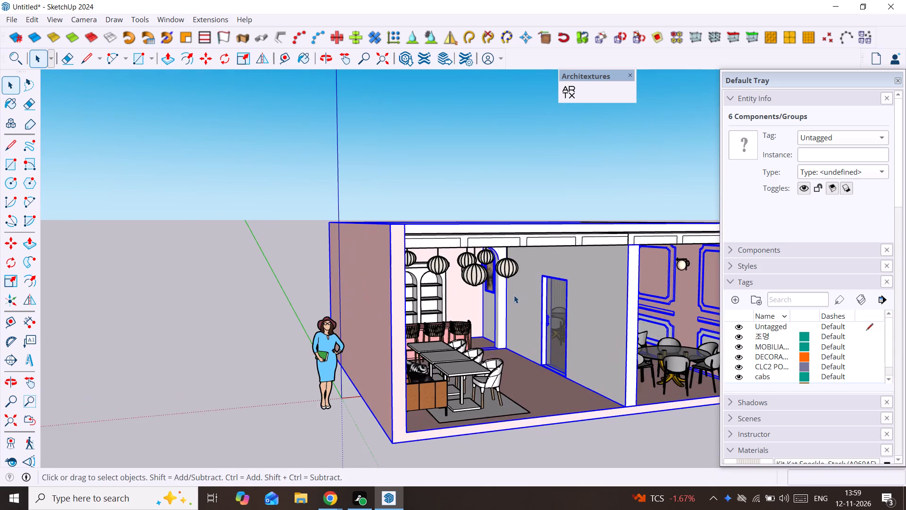
{"action": "scroll", "coordinate": [514, 295], "scroll_direction": "up", "scroll_amount": 10}
{"action": "middle_click_drag", "start_coordinate": [470, 293], "coordinate": [507, 286]}
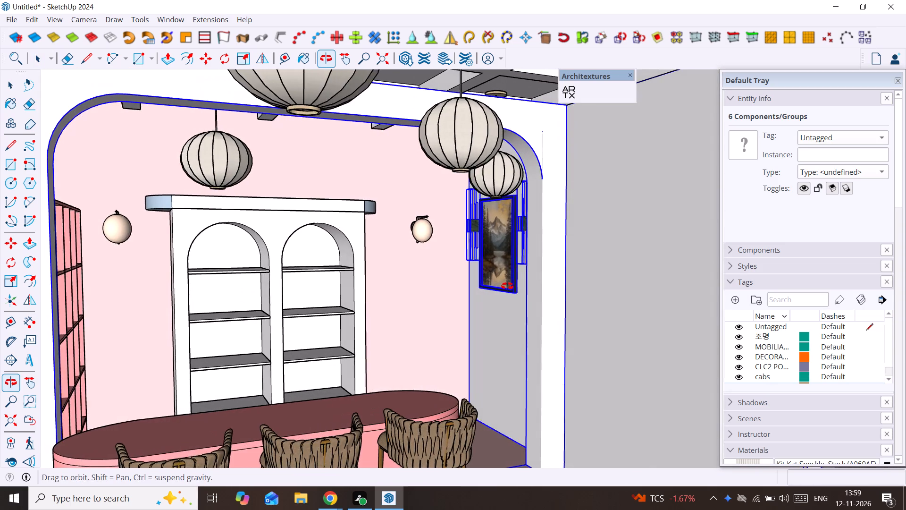
{"action": "middle_click_drag", "start_coordinate": [507, 286], "coordinate": [463, 290]}
{"action": "middle_click_drag", "start_coordinate": [459, 290], "coordinate": [423, 294]}
{"action": "scroll", "coordinate": [423, 294], "scroll_direction": "down", "scroll_amount": 12}
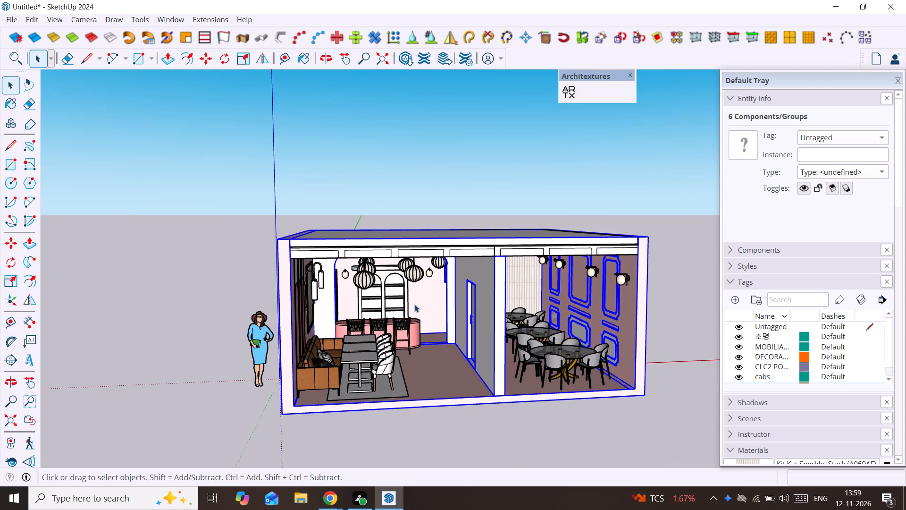
{"action": "scroll", "coordinate": [590, 347], "scroll_direction": "up", "scroll_amount": 1}
{"action": "middle_click_drag", "start_coordinate": [587, 342], "coordinate": [586, 341]}
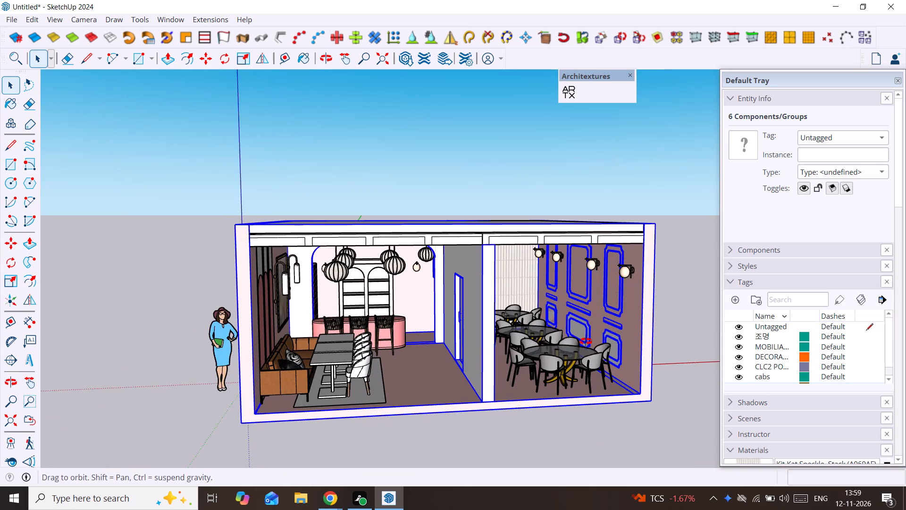
{"action": "middle_click_drag", "start_coordinate": [586, 341], "coordinate": [605, 343]}
Copy the marble wall light between the arched panels and the painting about 14' 1" across to the grey partition wall by the door.
{"action": "left_click", "coordinate": [289, 288]}
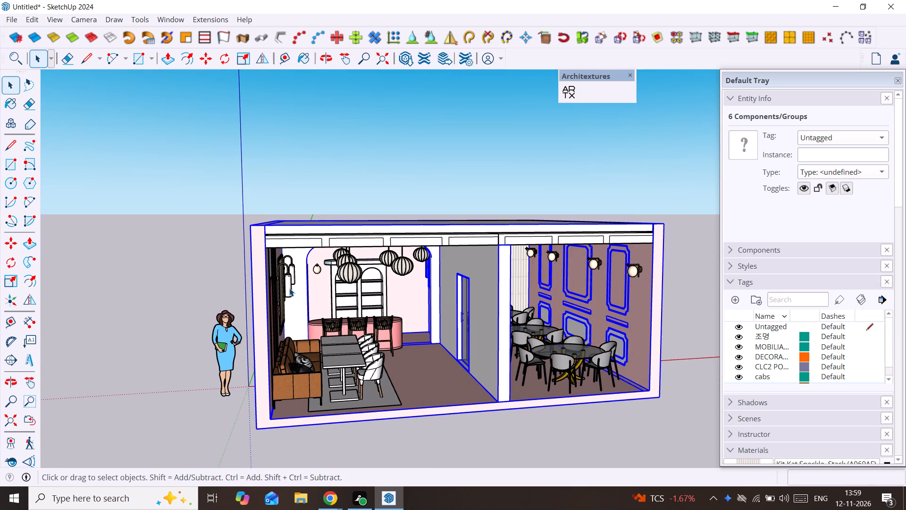
{"action": "scroll", "coordinate": [289, 288], "scroll_direction": "up", "scroll_amount": 3}
{"action": "middle_click_drag", "start_coordinate": [284, 287], "coordinate": [167, 290]}
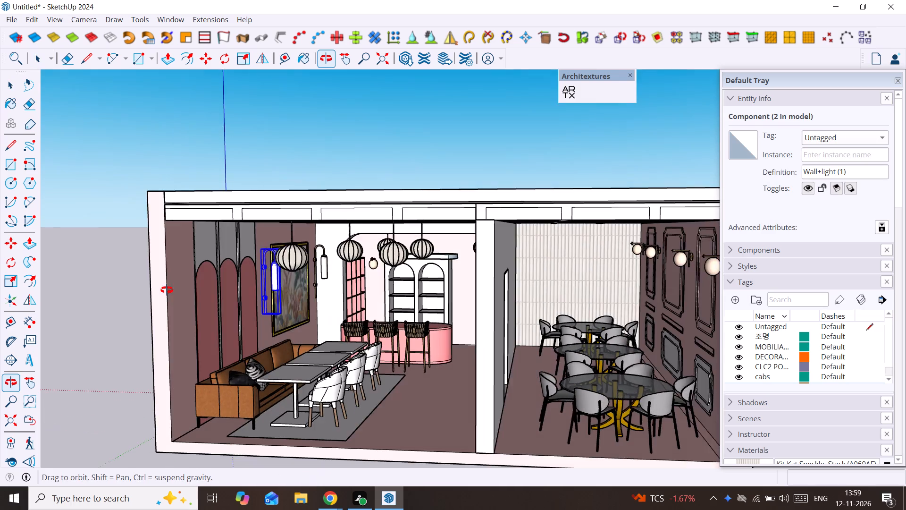
{"action": "left_click", "coordinate": [327, 263], "text": "ctrl"}
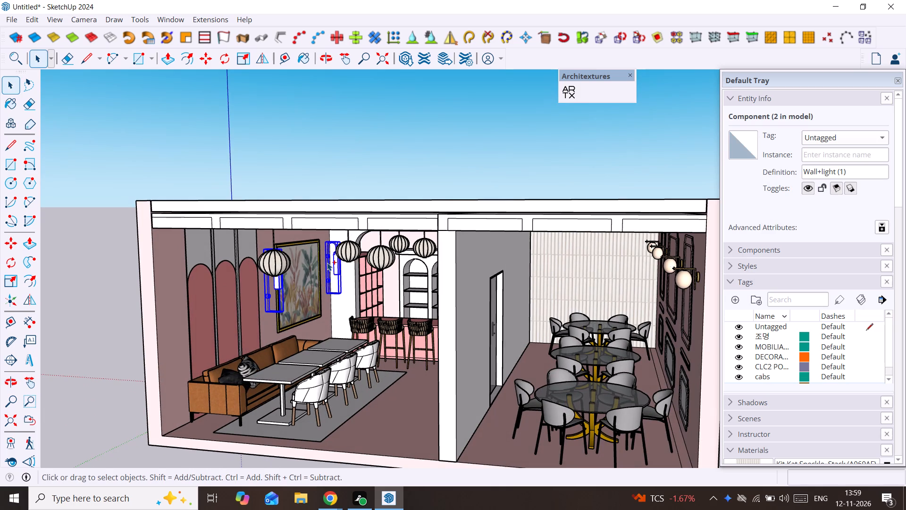
{"action": "left_click", "coordinate": [274, 304]}
{"action": "left_click", "coordinate": [270, 289]}
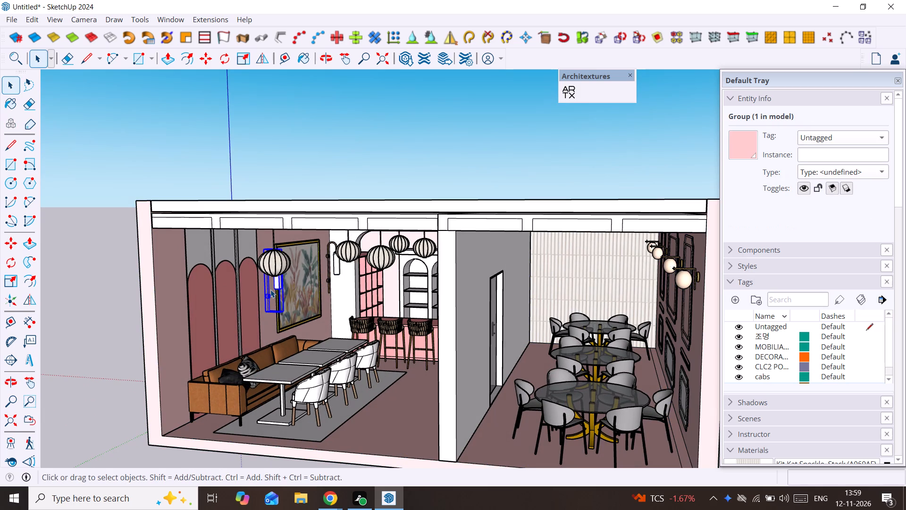
{"action": "key", "text": "m"}
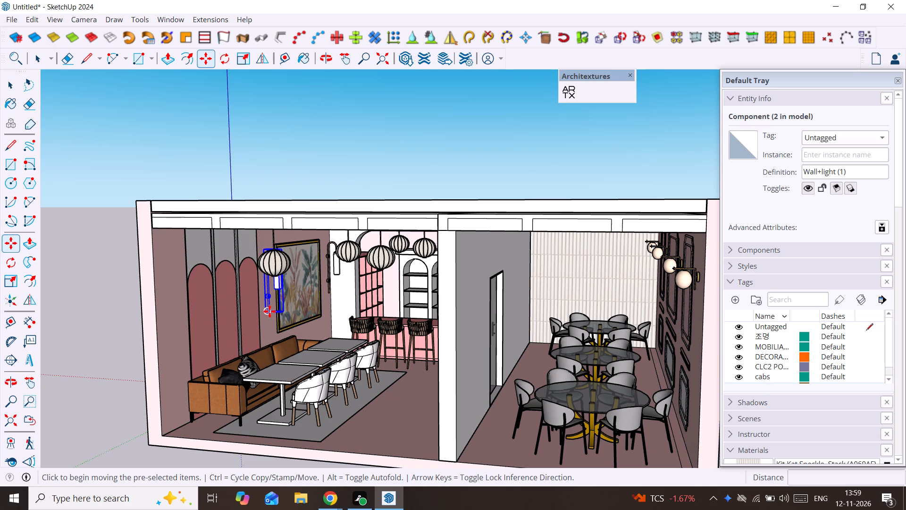
{"action": "left_click", "coordinate": [269, 311]}
{"action": "key", "text": "Right"}
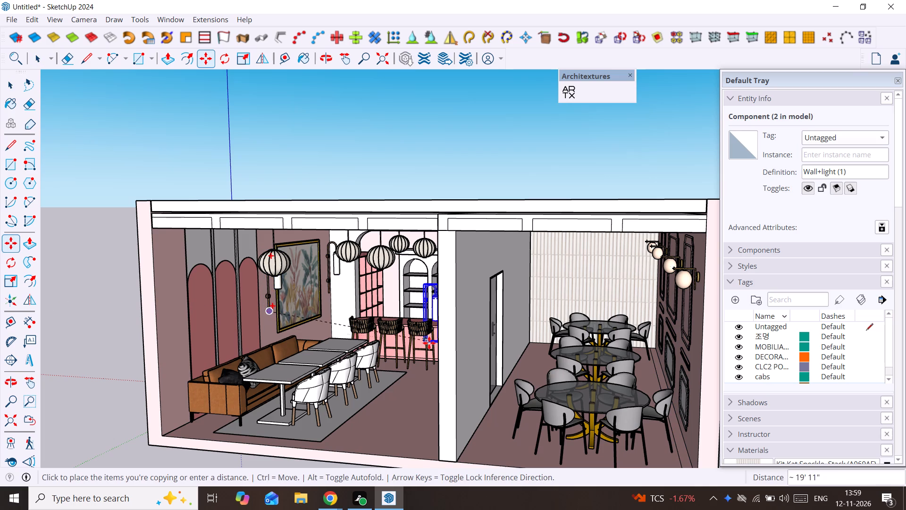
{"action": "left_click", "coordinate": [476, 350]}
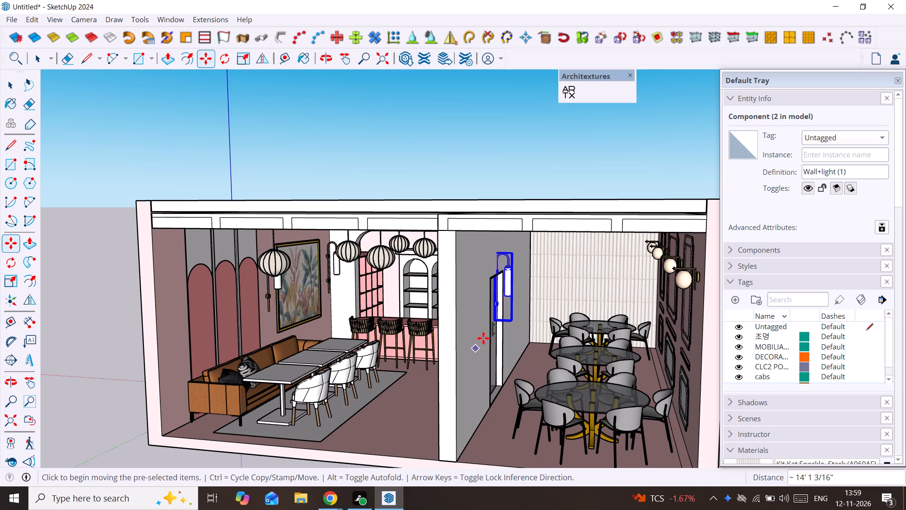
Move the copied wall light about 6' 4" along the partition wall, from the doorway to the blank stretch nearer the open front.
{"action": "scroll", "coordinate": [483, 338], "scroll_direction": "up", "scroll_amount": 11}
{"action": "scroll", "coordinate": [512, 308], "scroll_direction": "up", "scroll_amount": 3}
{"action": "middle_click_drag", "start_coordinate": [512, 308], "coordinate": [487, 308]}
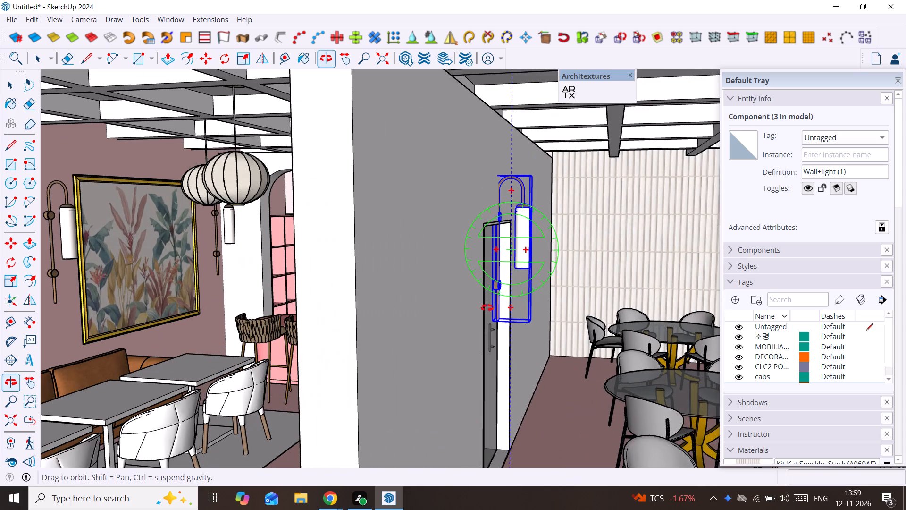
{"action": "middle_click_drag", "start_coordinate": [487, 308], "coordinate": [414, 311]}
{"action": "key", "text": "space"}
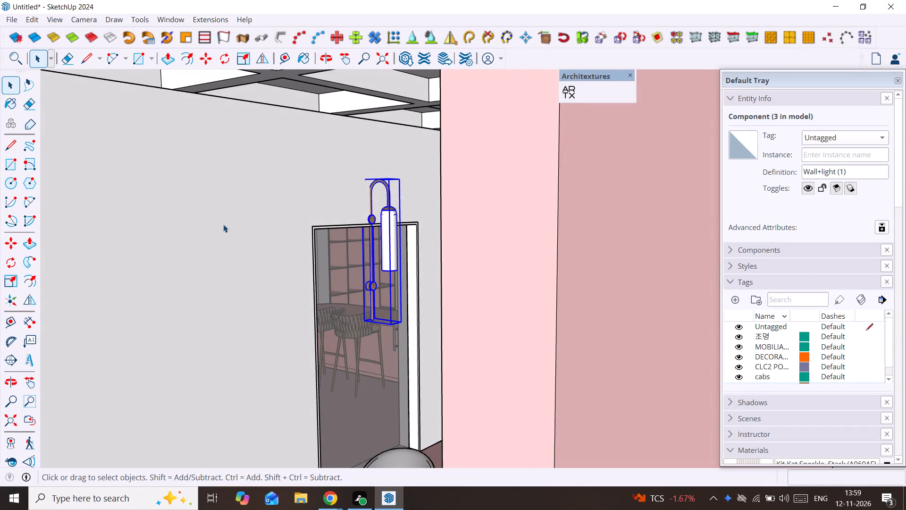
{"action": "scroll", "coordinate": [378, 257], "scroll_direction": "down", "scroll_amount": 4}
{"action": "middle_click_drag", "start_coordinate": [381, 260], "coordinate": [484, 241]}
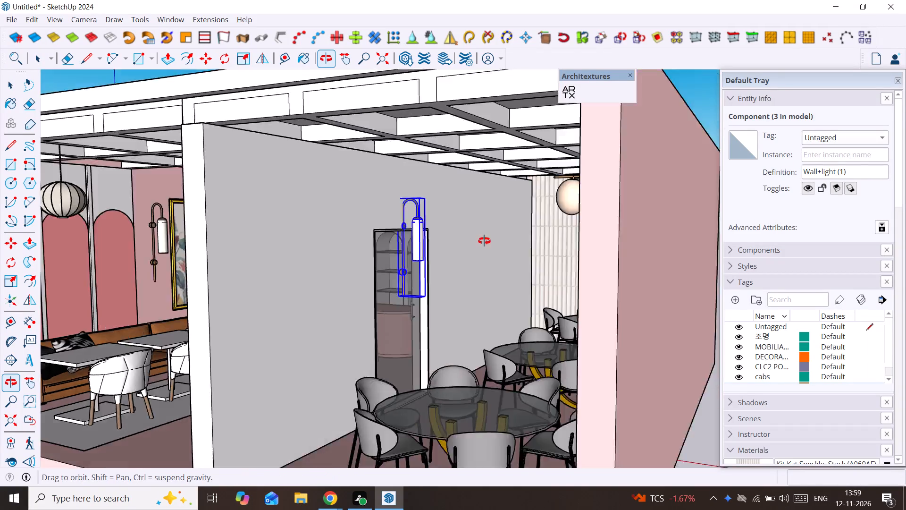
{"action": "middle_click_drag", "start_coordinate": [484, 241], "coordinate": [446, 249]}
{"action": "scroll", "coordinate": [446, 249], "scroll_direction": "up", "scroll_amount": 1}
{"action": "middle_click_drag", "start_coordinate": [444, 249], "coordinate": [469, 196], "text": "shift"}
{"action": "key", "text": "m"}
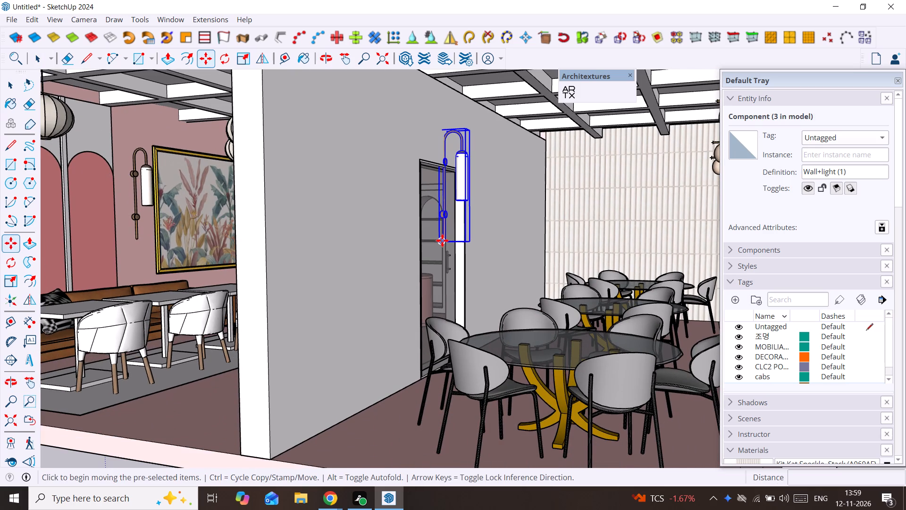
{"action": "scroll", "coordinate": [442, 240], "scroll_direction": "up", "scroll_amount": 3}
{"action": "left_click", "coordinate": [442, 240]}
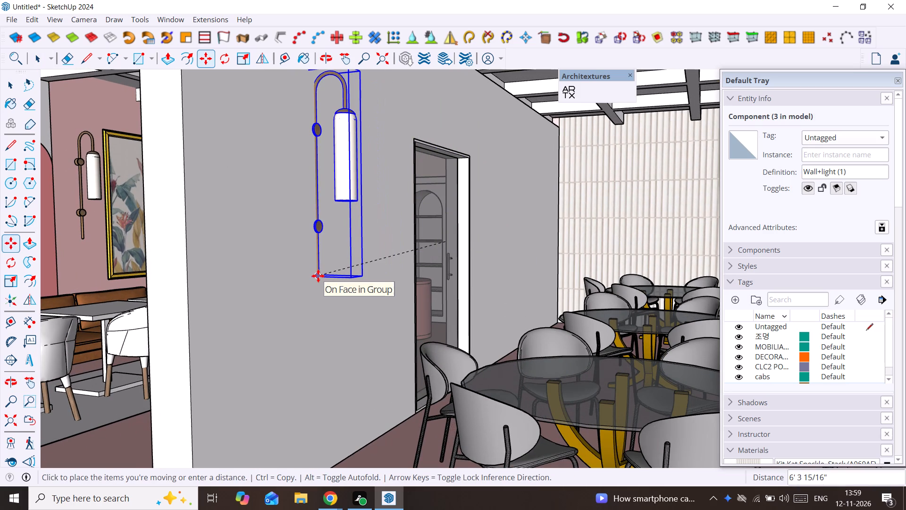
{"action": "left_click", "coordinate": [318, 276]}
Move the copied wall light about 4 3/8" out from the partition so its whole fixture stands clear of the wall face.
{"action": "scroll", "coordinate": [316, 272], "scroll_direction": "down", "scroll_amount": 9}
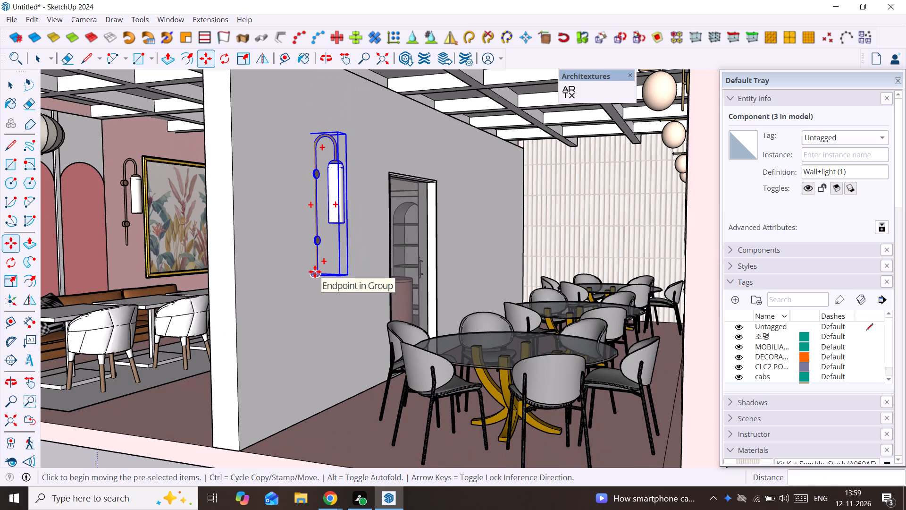
{"action": "left_click", "coordinate": [315, 272]}
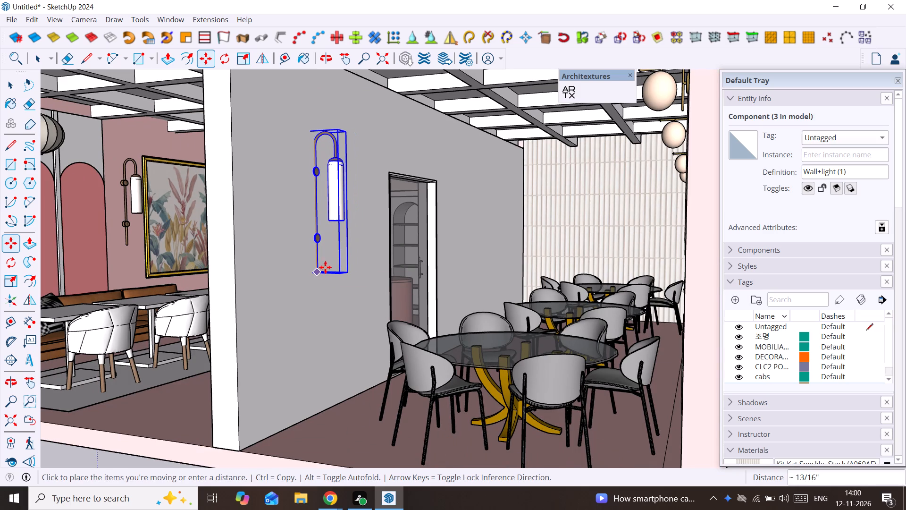
{"action": "left_click", "coordinate": [328, 269]}
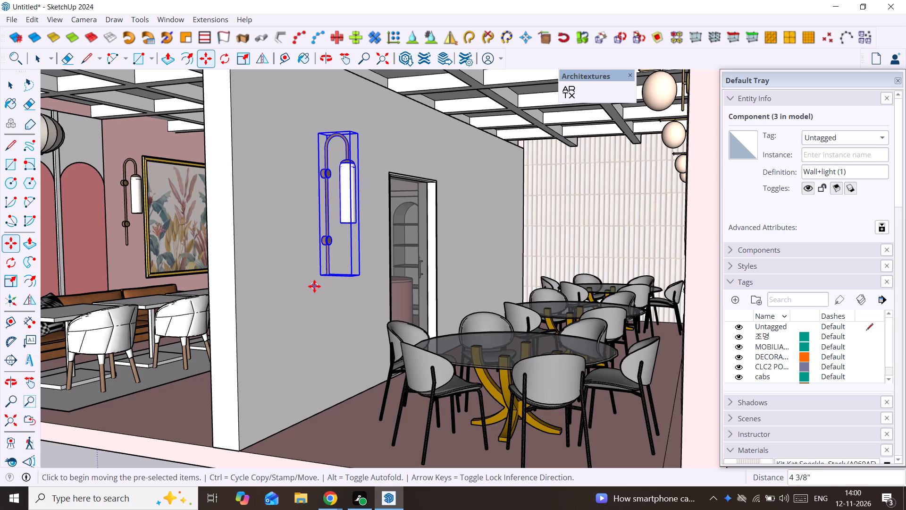
{"action": "scroll", "coordinate": [312, 284], "scroll_direction": "down", "scroll_amount": 7}
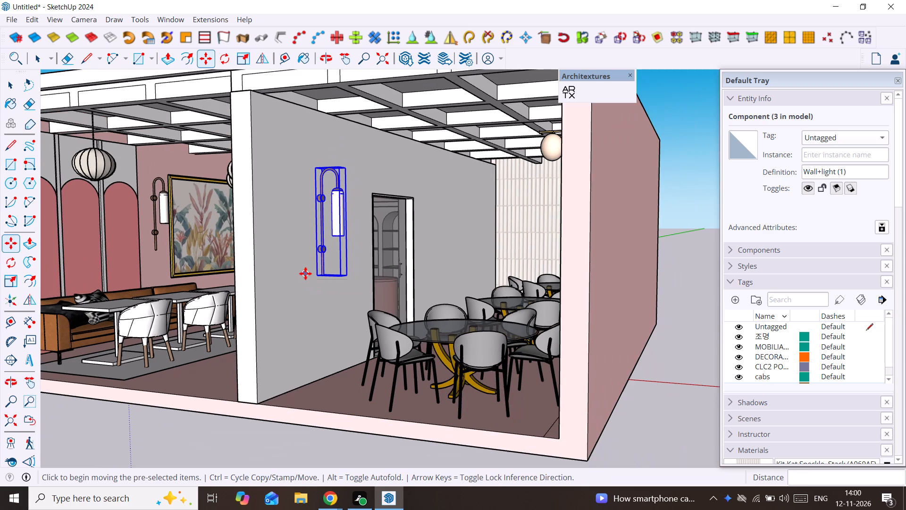
{"action": "middle_click_drag", "start_coordinate": [302, 272], "coordinate": [336, 292]}
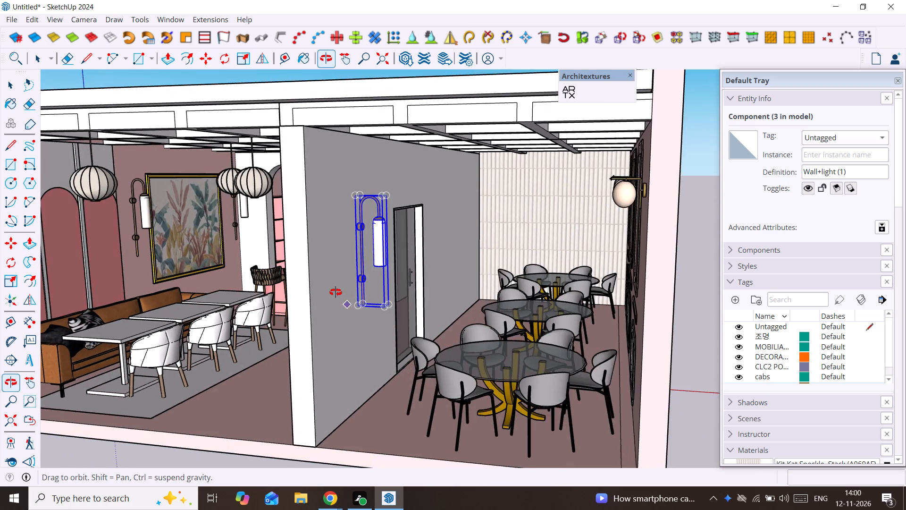
{"action": "middle_click_drag", "start_coordinate": [336, 292], "coordinate": [311, 291]}
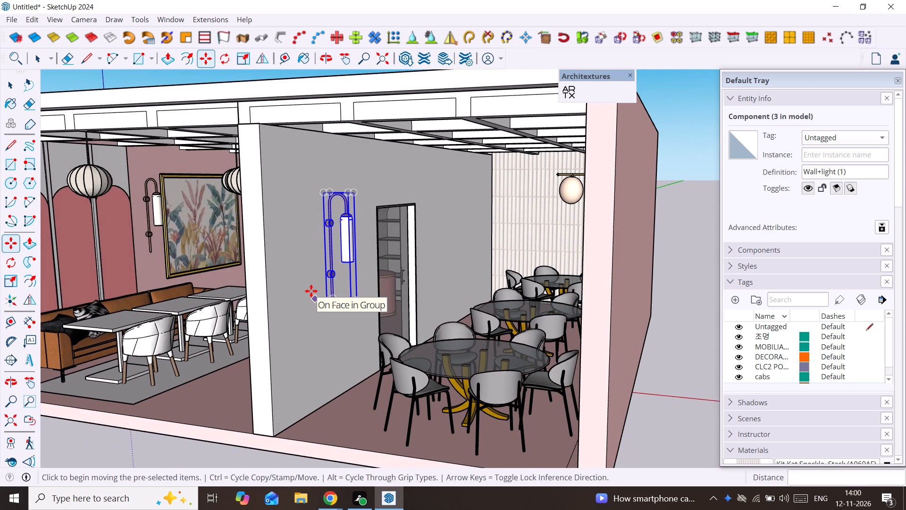
{"action": "key", "text": "space"}
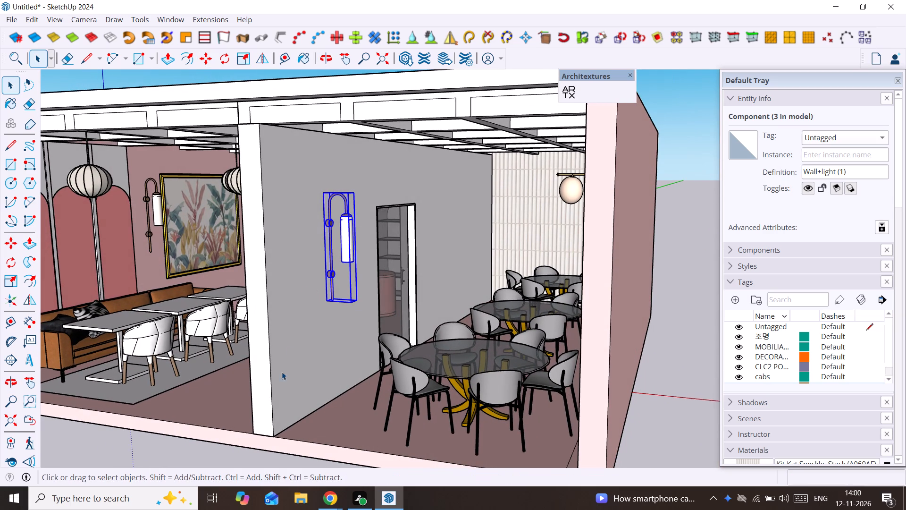
{"action": "left_click", "coordinate": [203, 459]}
Copy the partition's wall light about 9' 7 3/4" along the green axis to the far side of the doorway.
{"action": "middle_click_drag", "start_coordinate": [324, 278], "coordinate": [288, 280]}
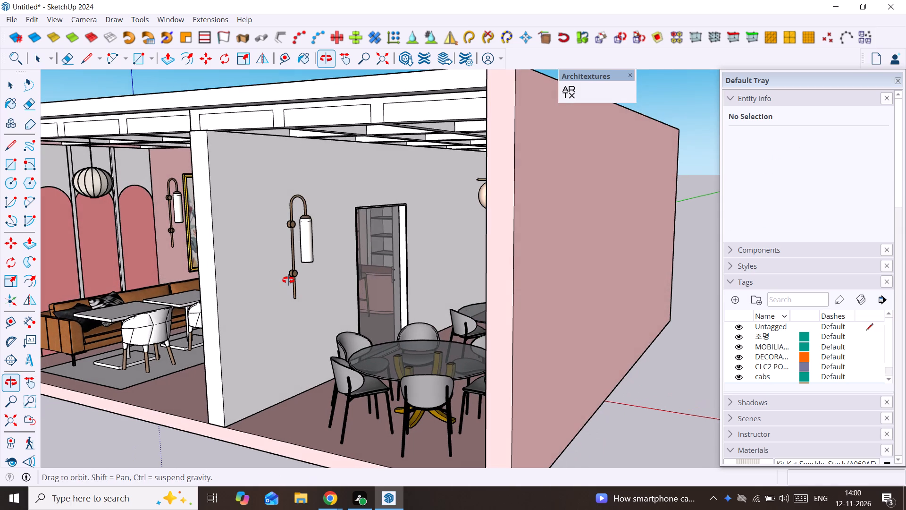
{"action": "middle_click_drag", "start_coordinate": [288, 280], "coordinate": [310, 279]}
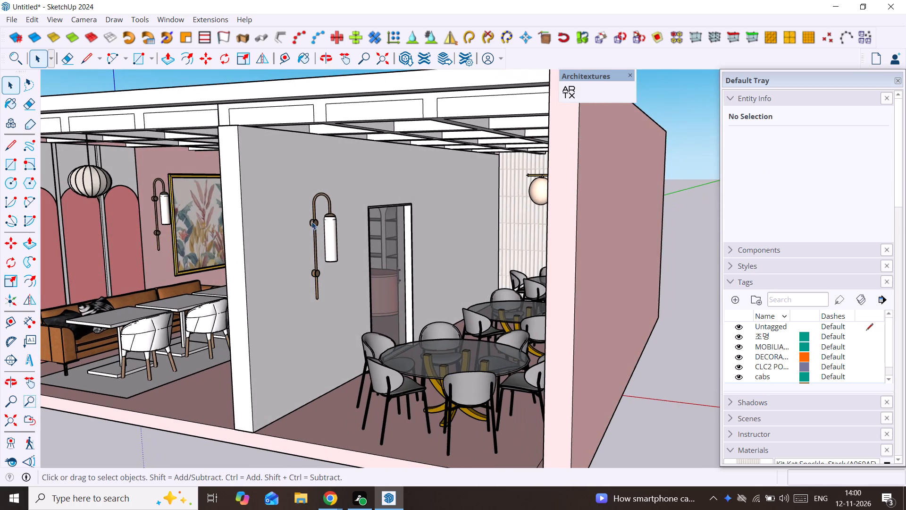
{"action": "left_click", "coordinate": [334, 217]}
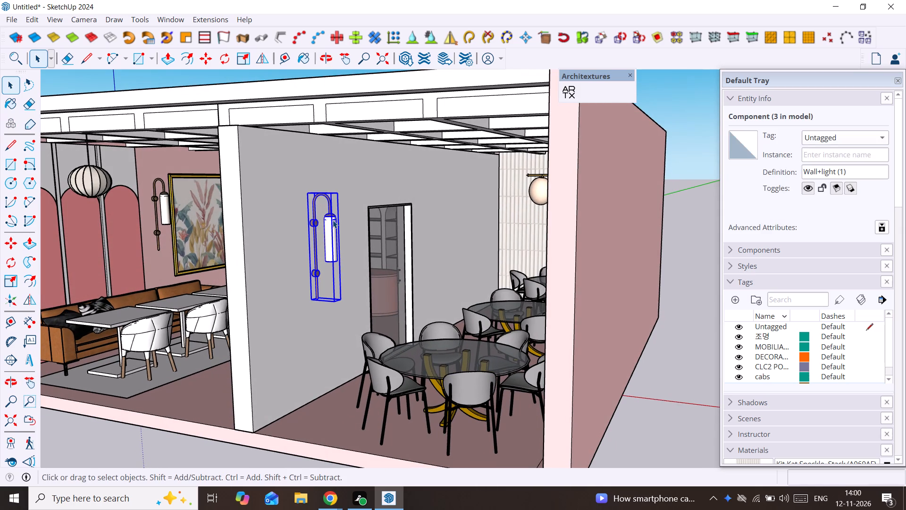
{"action": "key", "text": "m"}
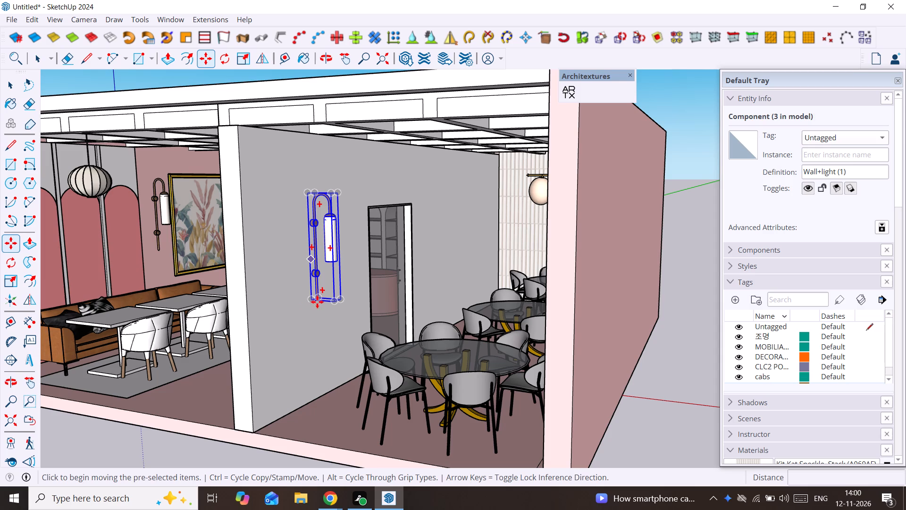
{"action": "left_click", "coordinate": [315, 299]}
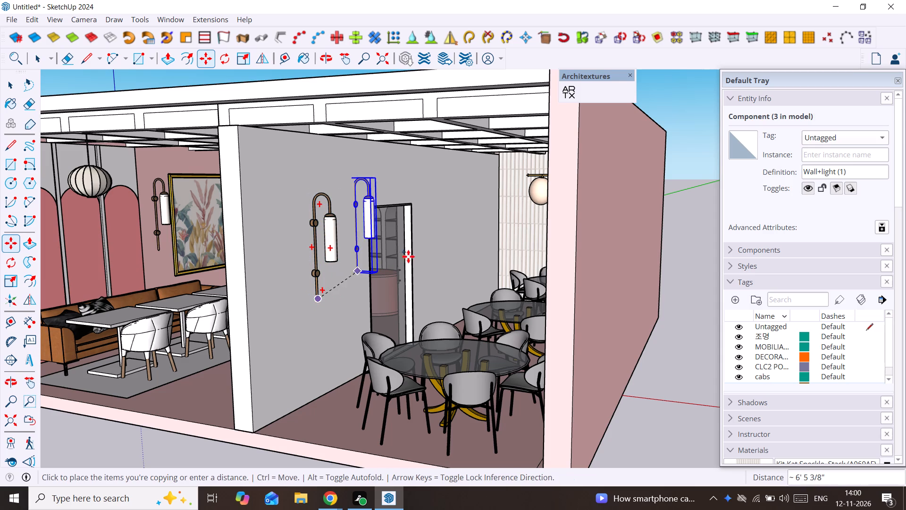
{"action": "key", "text": "Left"}
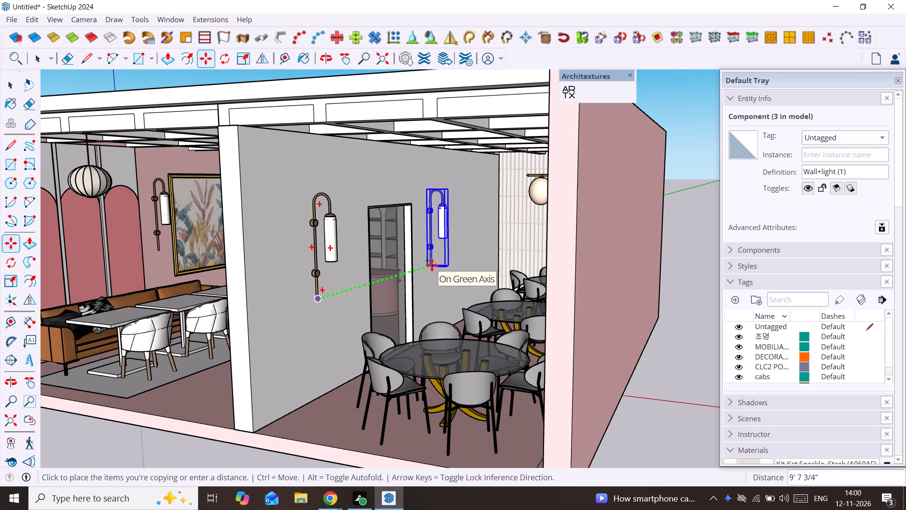
{"action": "left_click", "coordinate": [432, 265]}
Copy the light beyond the doorway another 6' 9 13/16" or so along the green axis toward the fluted back wall.
{"action": "left_click", "coordinate": [432, 265]}
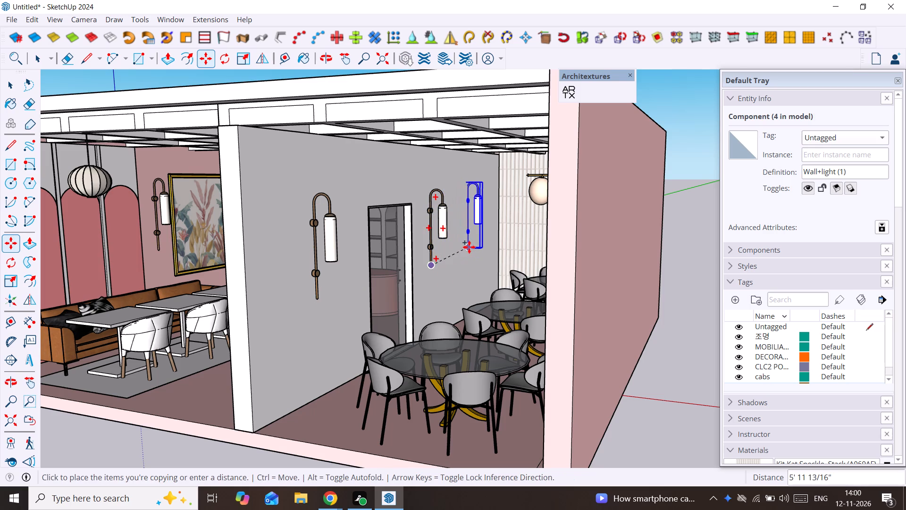
{"action": "key", "text": "Left"}
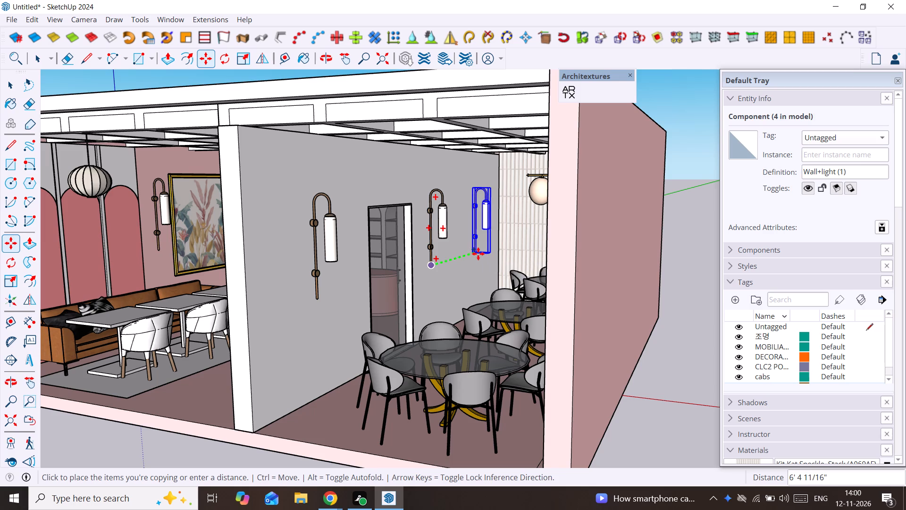
{"action": "left_click", "coordinate": [480, 253]}
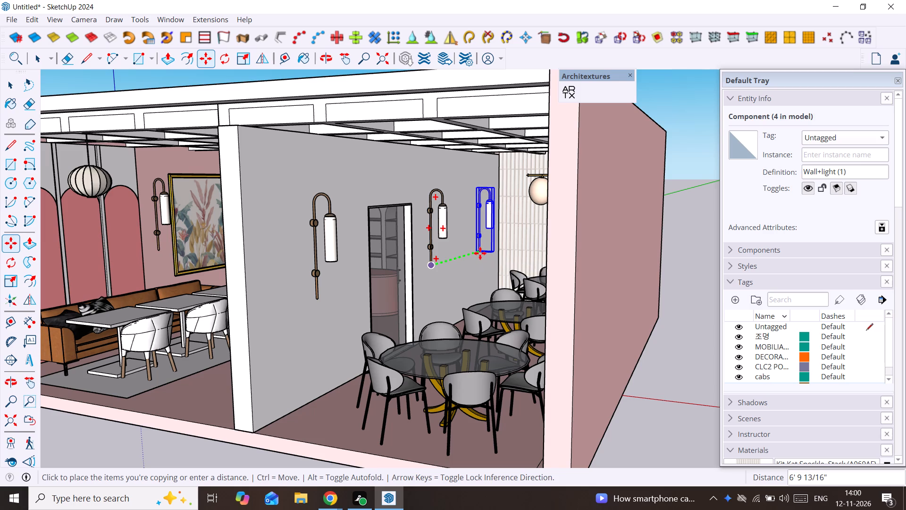
{"action": "key", "text": "space"}
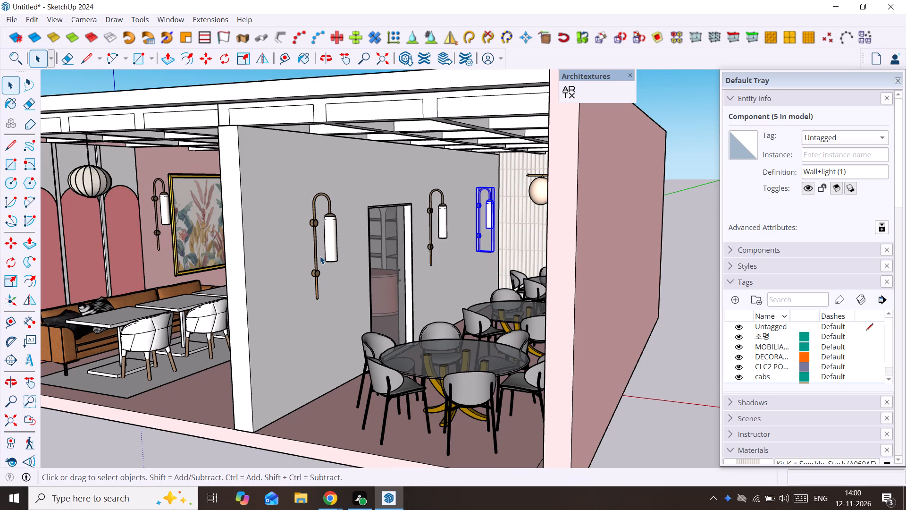
Move the partition's wall light nearest the open front about 2' 2" along the green axis toward the doorway.
{"action": "left_click", "coordinate": [320, 256]}
{"action": "left_click", "coordinate": [329, 237]}
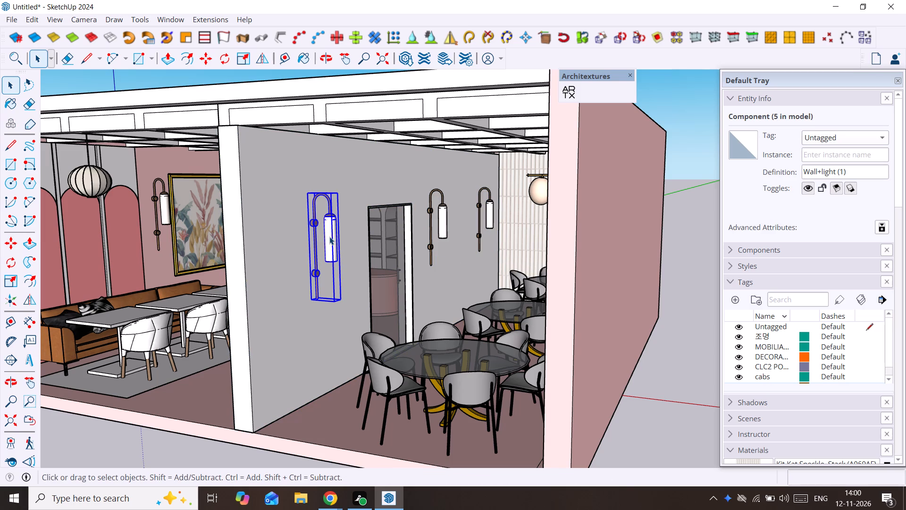
{"action": "key", "text": "m"}
{"action": "key", "text": "space"}
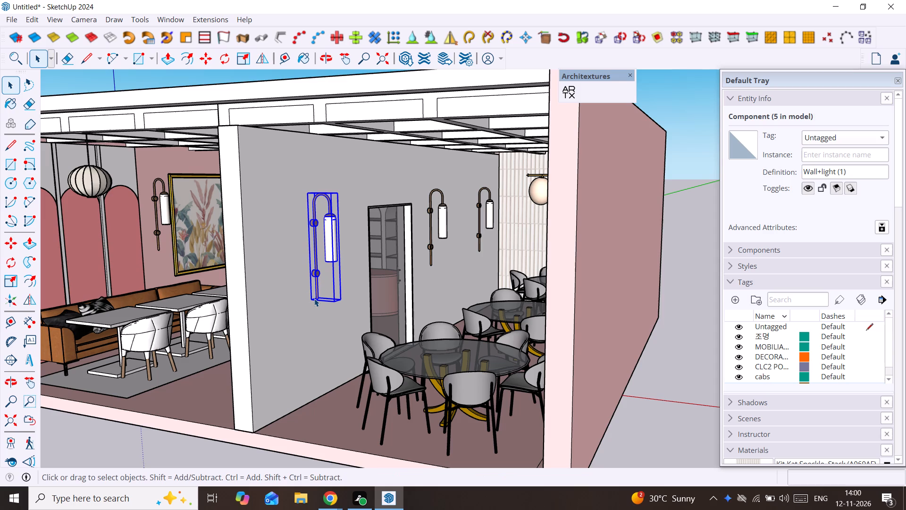
{"action": "key", "text": "m"}
{"action": "scroll", "coordinate": [314, 300], "scroll_direction": "up", "scroll_amount": 3}
{"action": "middle_click_drag", "start_coordinate": [313, 300], "coordinate": [289, 309]}
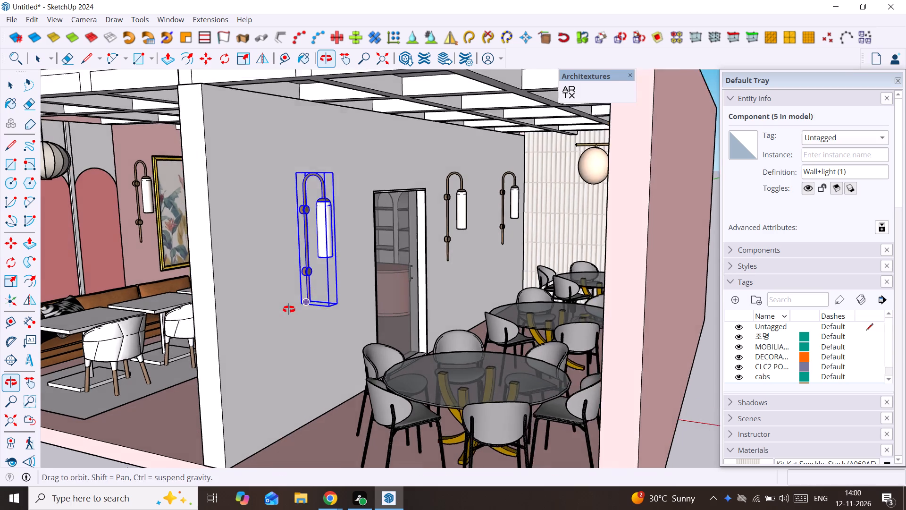
{"action": "middle_click_drag", "start_coordinate": [289, 309], "coordinate": [287, 310]}
{"action": "scroll", "coordinate": [286, 308], "scroll_direction": "up", "scroll_amount": 4}
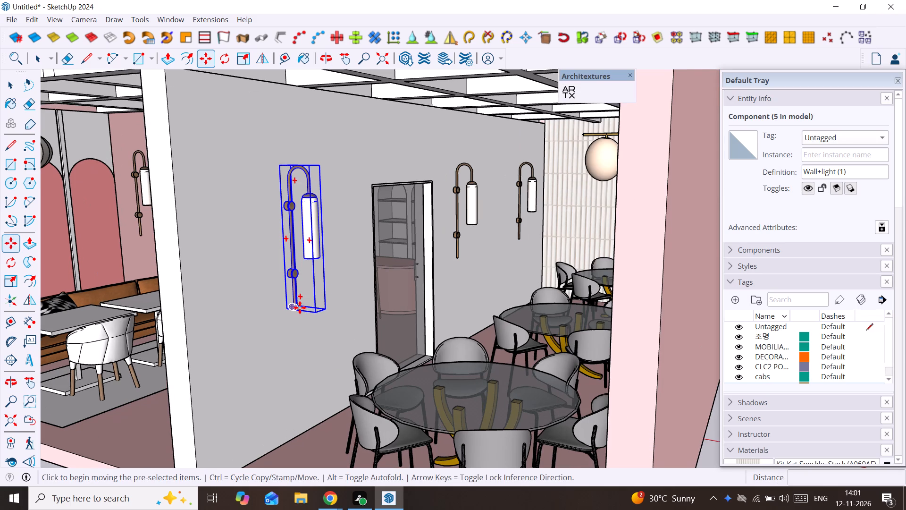
{"action": "left_click", "coordinate": [290, 308]}
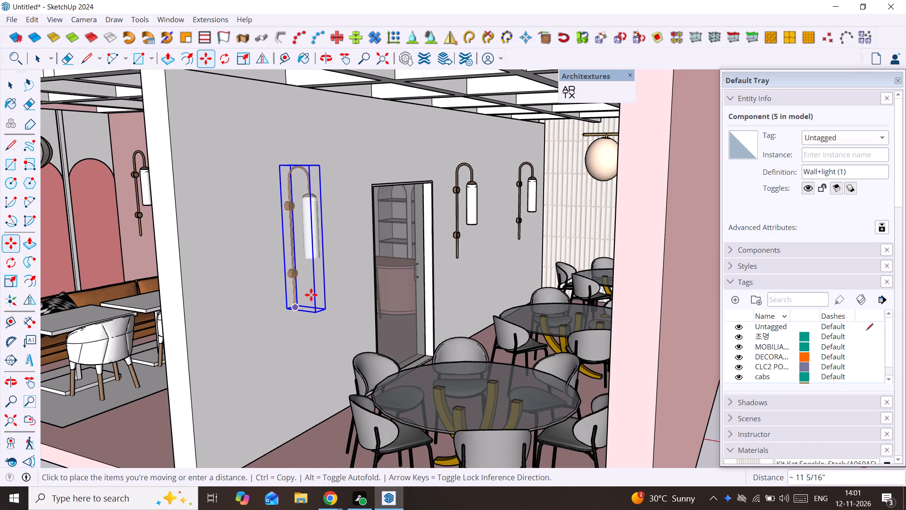
{"action": "key", "text": "Left"}
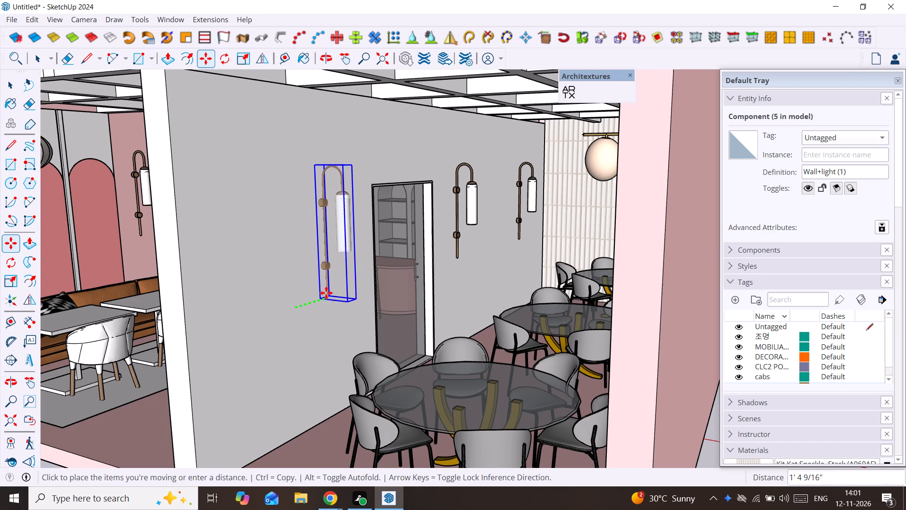
{"action": "middle_click_drag", "start_coordinate": [343, 286], "coordinate": [342, 287]}
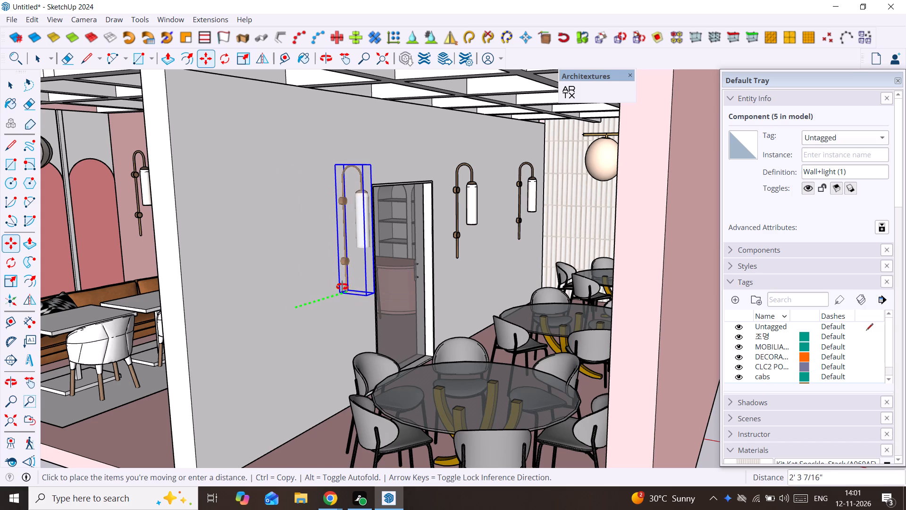
{"action": "middle_click_drag", "start_coordinate": [342, 287], "coordinate": [319, 289]}
{"action": "scroll", "coordinate": [319, 289], "scroll_direction": "up", "scroll_amount": 8}
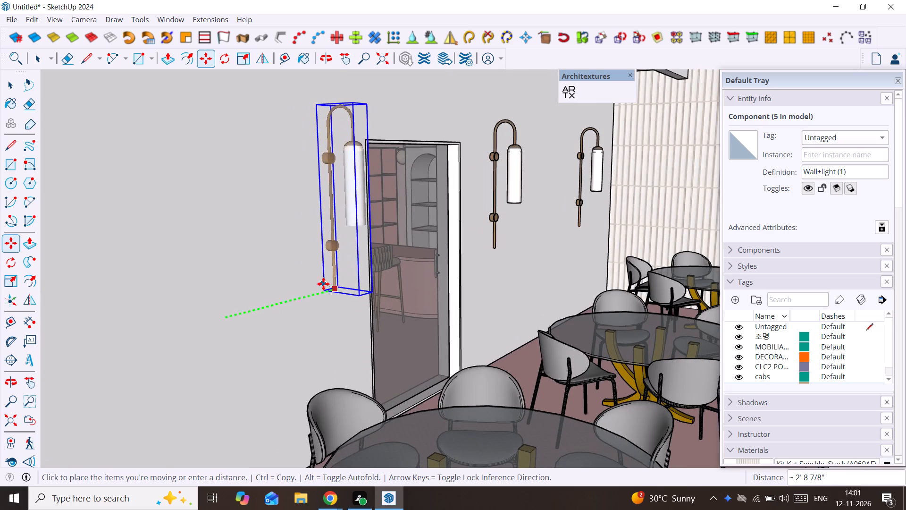
{"action": "middle_click_drag", "start_coordinate": [323, 284], "coordinate": [337, 297]}
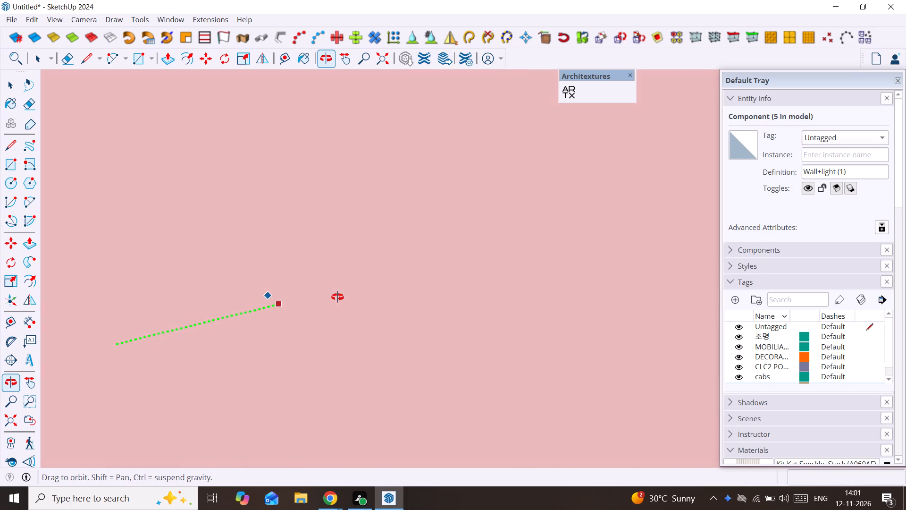
{"action": "middle_click_drag", "start_coordinate": [337, 297], "coordinate": [359, 294]}
{"action": "scroll", "coordinate": [359, 294], "scroll_direction": "up", "scroll_amount": 3}
{"action": "middle_click_drag", "start_coordinate": [359, 293], "coordinate": [339, 300]}
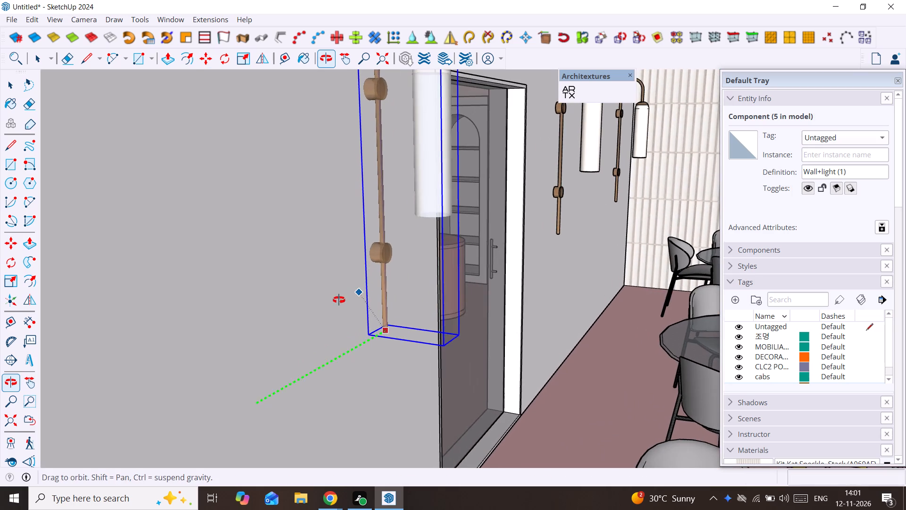
{"action": "middle_click_drag", "start_coordinate": [339, 300], "coordinate": [311, 311]}
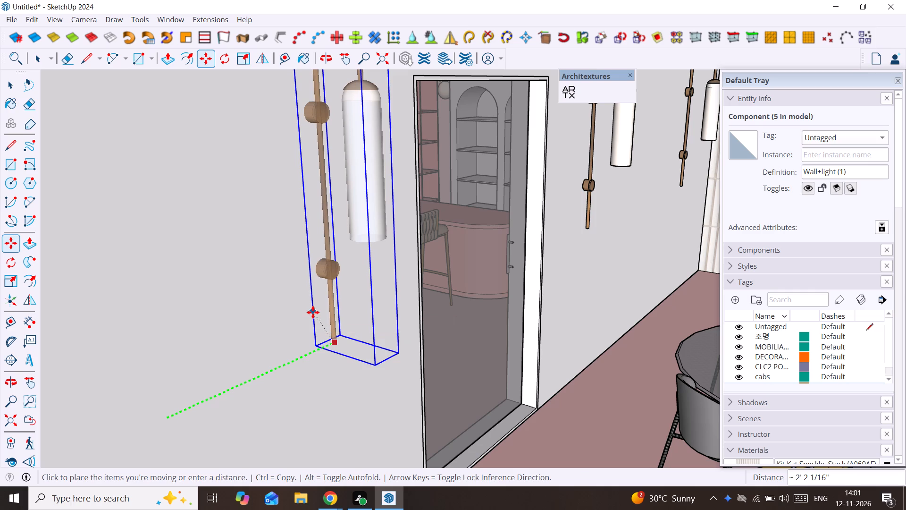
{"action": "left_click", "coordinate": [313, 312]}
Copy the wall light beside the doorway about 4' 3 1/4" along the green axis toward the partition's open front end.
{"action": "left_click", "coordinate": [316, 346]}
{"action": "scroll", "coordinate": [297, 360], "scroll_direction": "down", "scroll_amount": 4}
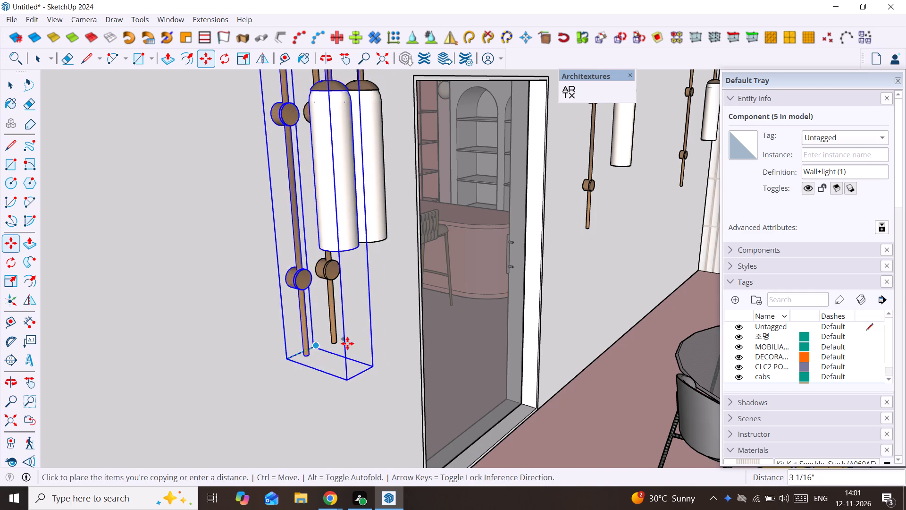
{"action": "scroll", "coordinate": [351, 342], "scroll_direction": "down", "scroll_amount": 20}
{"action": "scroll", "coordinate": [351, 342], "scroll_direction": "down", "scroll_amount": 12}
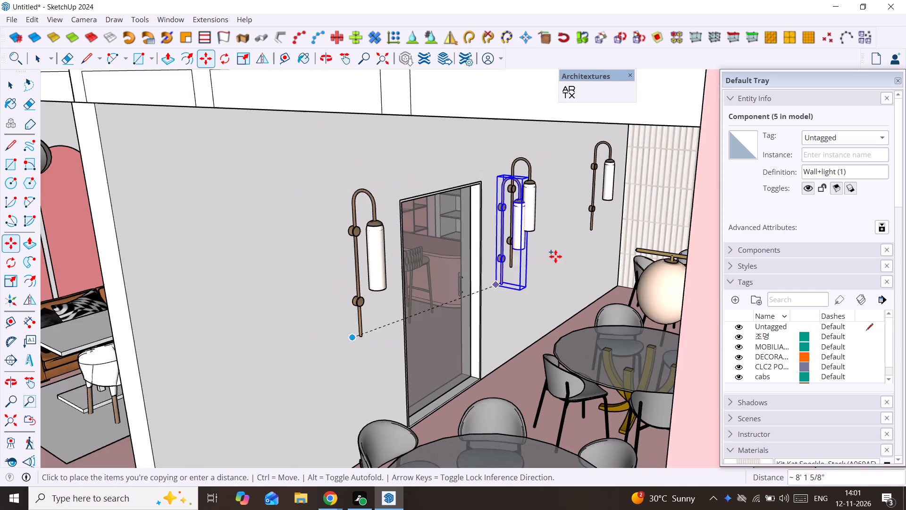
{"action": "scroll", "coordinate": [555, 256], "scroll_direction": "down", "scroll_amount": 15}
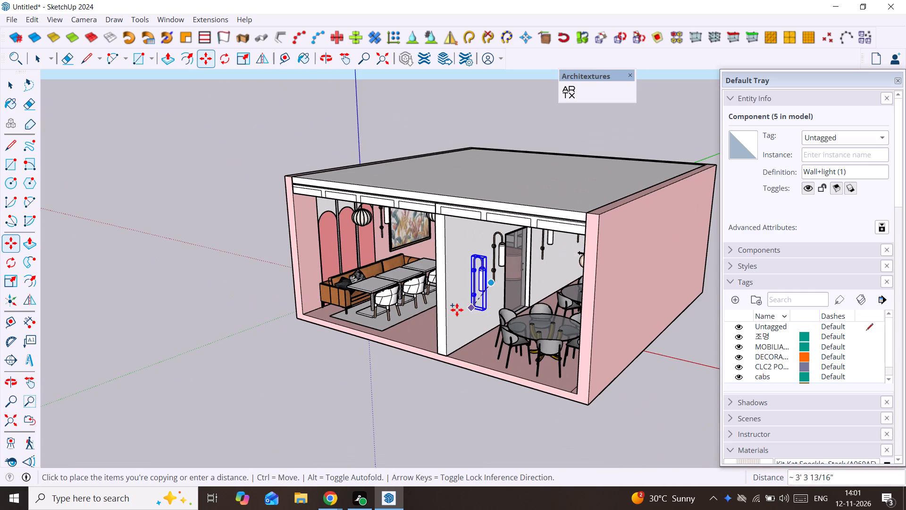
{"action": "key", "text": "Left"}
{"action": "scroll", "coordinate": [456, 310], "scroll_direction": "up", "scroll_amount": 7}
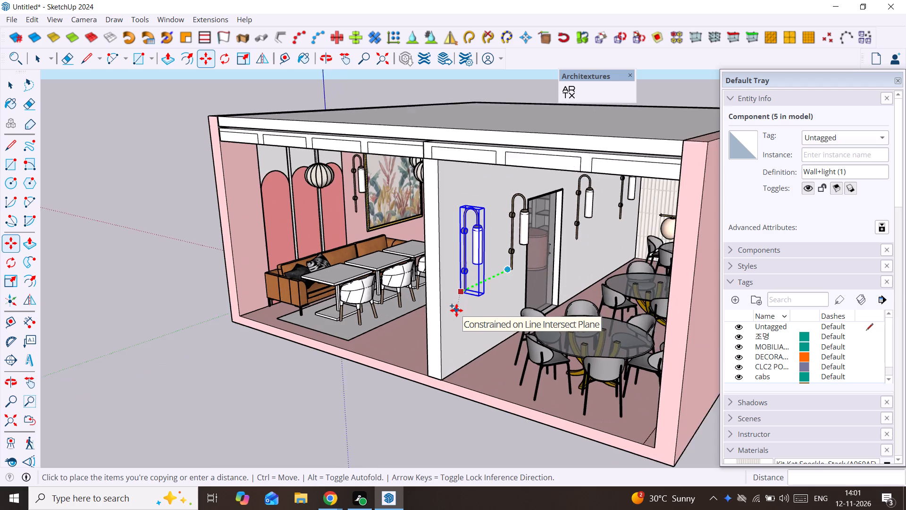
{"action": "scroll", "coordinate": [456, 310], "scroll_direction": "up", "scroll_amount": 3}
{"action": "middle_click_drag", "start_coordinate": [455, 310], "coordinate": [413, 322]}
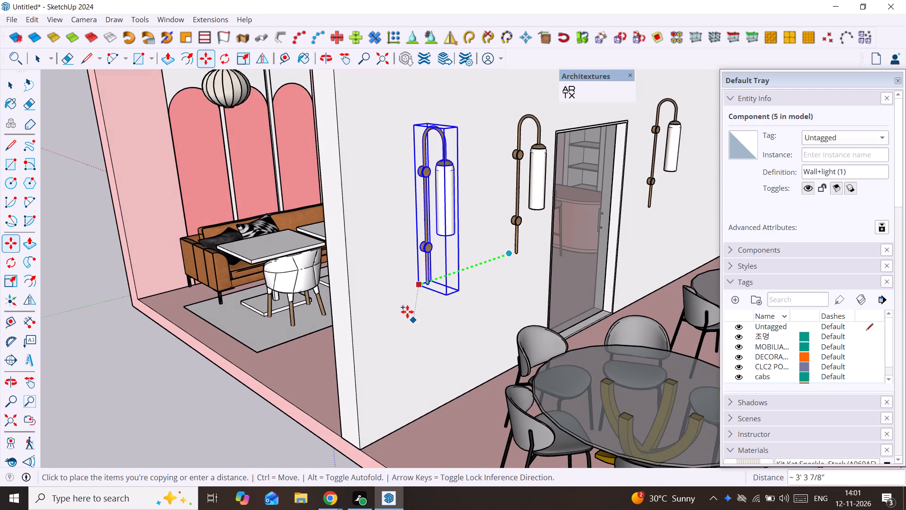
{"action": "left_click", "coordinate": [380, 311]}
{"action": "key", "text": "space"}
Examine the spacing of the wall lights along the partition from several viewpoints, with nothing left selected.
{"action": "scroll", "coordinate": [384, 308], "scroll_direction": "down", "scroll_amount": 4}
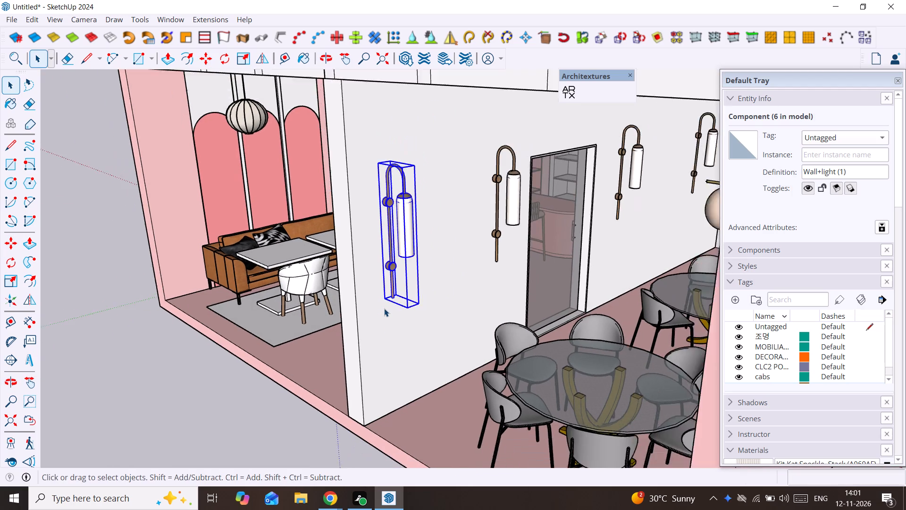
{"action": "middle_click_drag", "start_coordinate": [385, 307], "coordinate": [398, 252]}
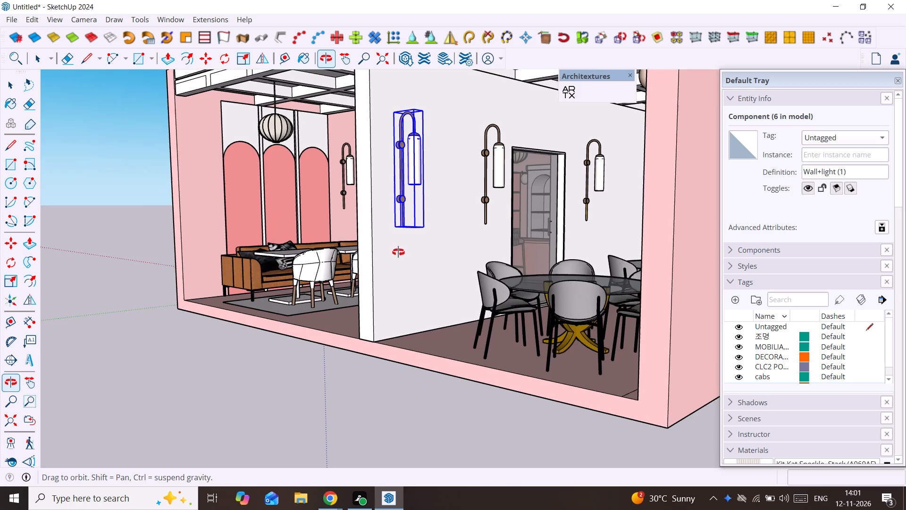
{"action": "middle_click_drag", "start_coordinate": [398, 252], "coordinate": [401, 304]}
{"action": "scroll", "coordinate": [420, 223], "scroll_direction": "up", "scroll_amount": 2}
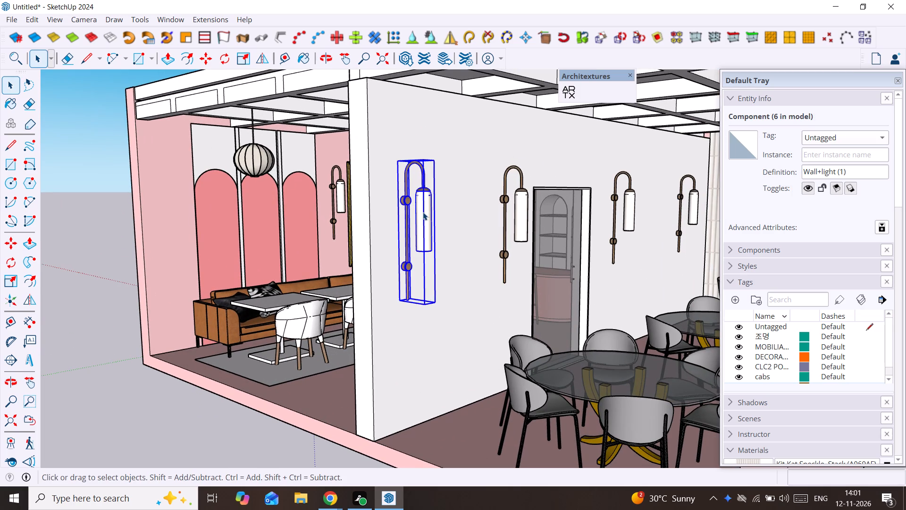
{"action": "scroll", "coordinate": [423, 212], "scroll_direction": "down", "scroll_amount": 9}
{"action": "middle_click_drag", "start_coordinate": [423, 212], "coordinate": [444, 228]}
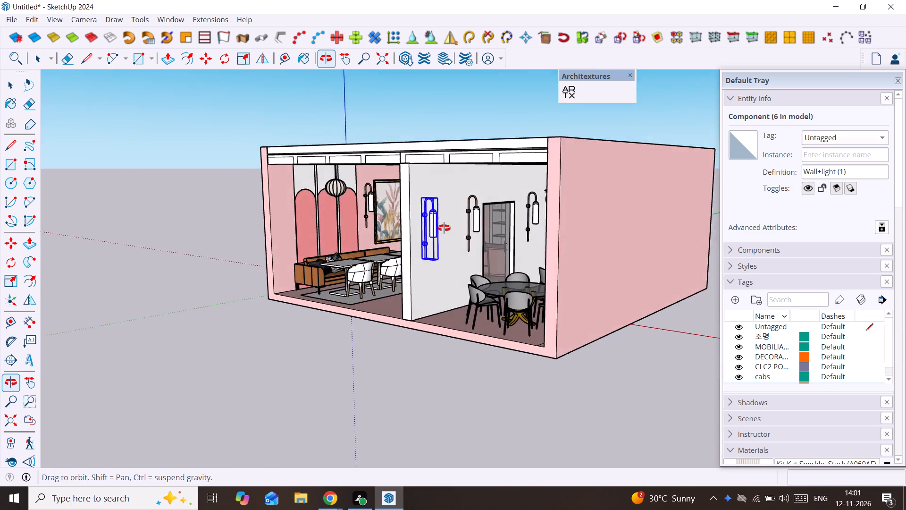
{"action": "middle_click_drag", "start_coordinate": [444, 228], "coordinate": [591, 256]}
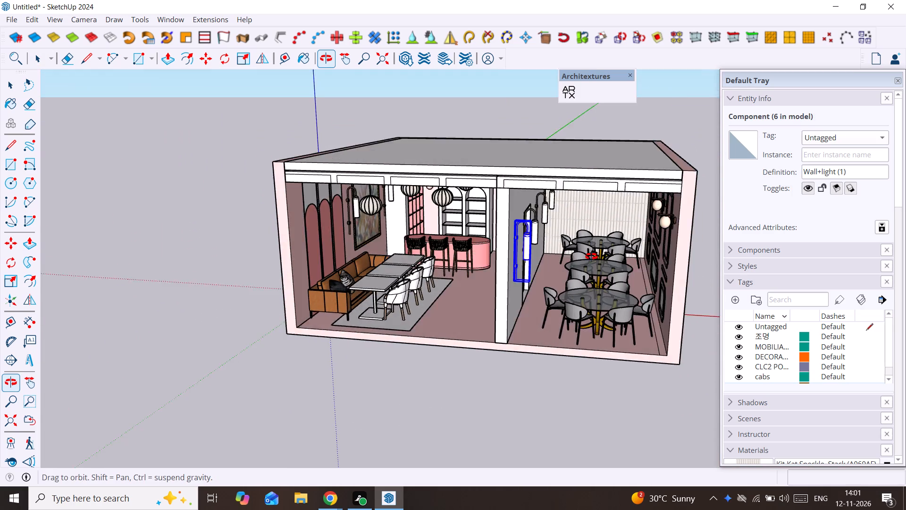
{"action": "middle_click_drag", "start_coordinate": [591, 256], "coordinate": [552, 273]}
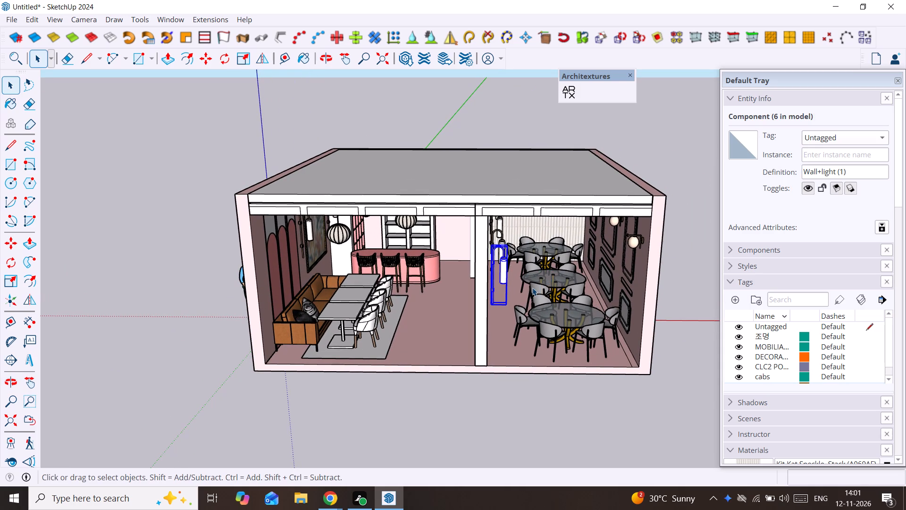
{"action": "scroll", "coordinate": [532, 288], "scroll_direction": "up", "scroll_amount": 1}
{"action": "middle_click_drag", "start_coordinate": [527, 289], "coordinate": [429, 282]}
{"action": "key", "text": "space"}
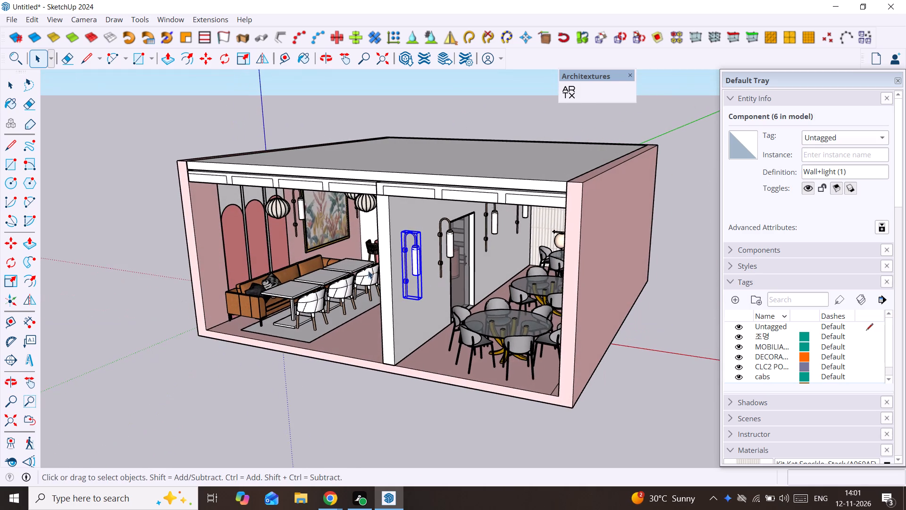
{"action": "left_click", "coordinate": [141, 190]}
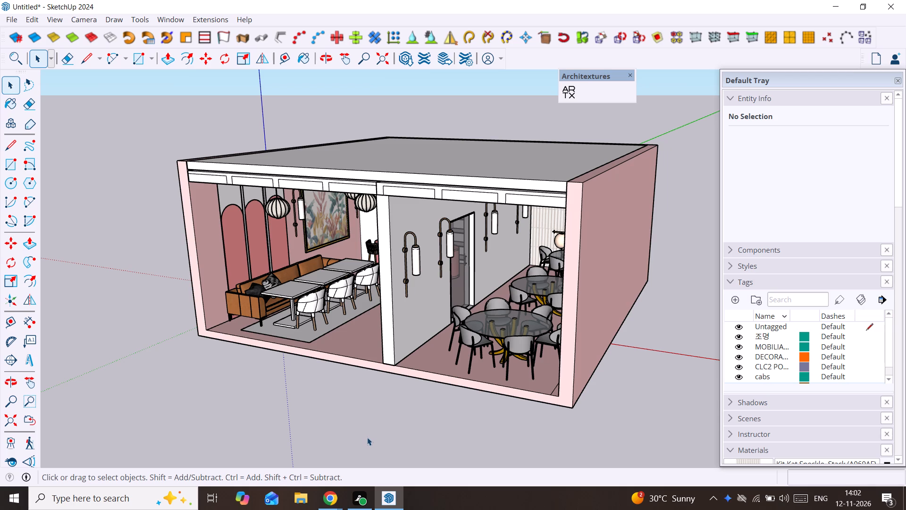
Delete the gray border and centre faces inside the lower wall moulding panel nearest the open front, keeping its frames.
{"action": "scroll", "coordinate": [367, 437], "scroll_direction": "down", "scroll_amount": 2}
{"action": "middle_click_drag", "start_coordinate": [367, 437], "coordinate": [444, 401]}
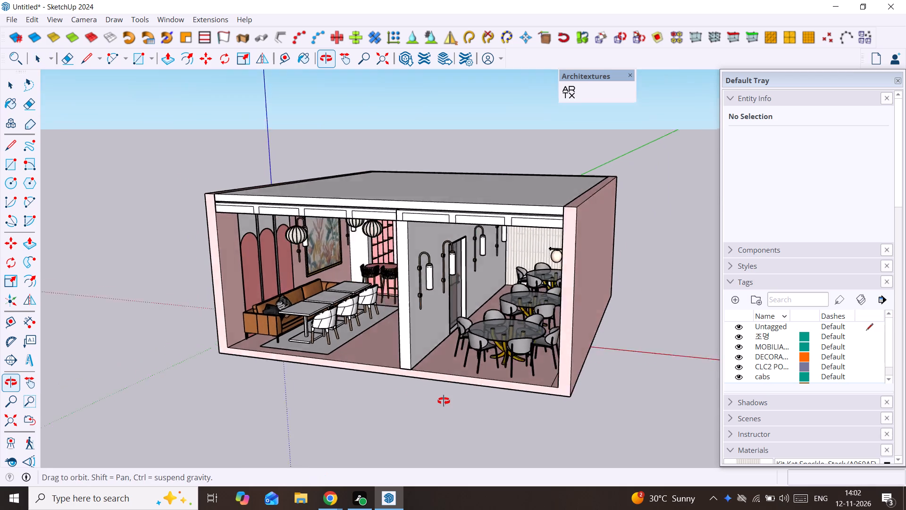
{"action": "middle_click_drag", "start_coordinate": [444, 401], "coordinate": [552, 385]}
{"action": "scroll", "coordinate": [662, 286], "scroll_direction": "up", "scroll_amount": 14}
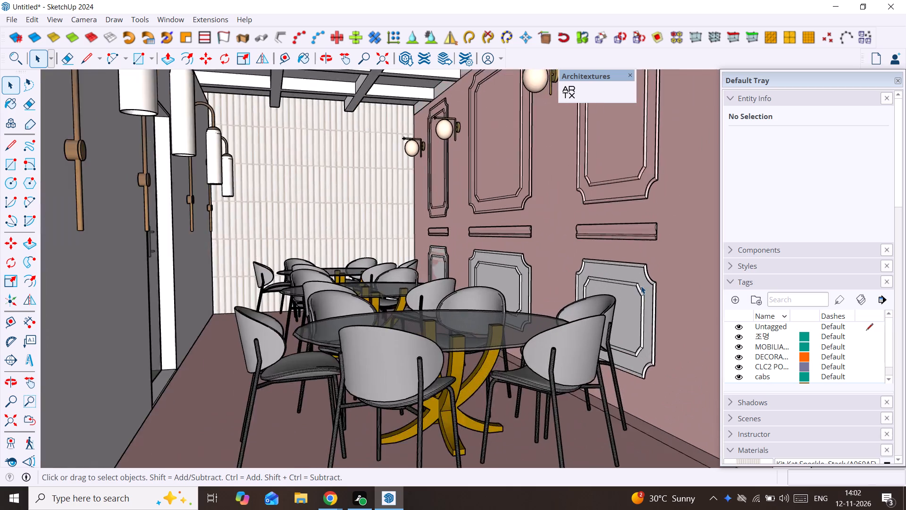
{"action": "scroll", "coordinate": [641, 286], "scroll_direction": "up", "scroll_amount": 3}
{"action": "left_click", "coordinate": [640, 273]}
{"action": "double_click", "coordinate": [640, 273]}
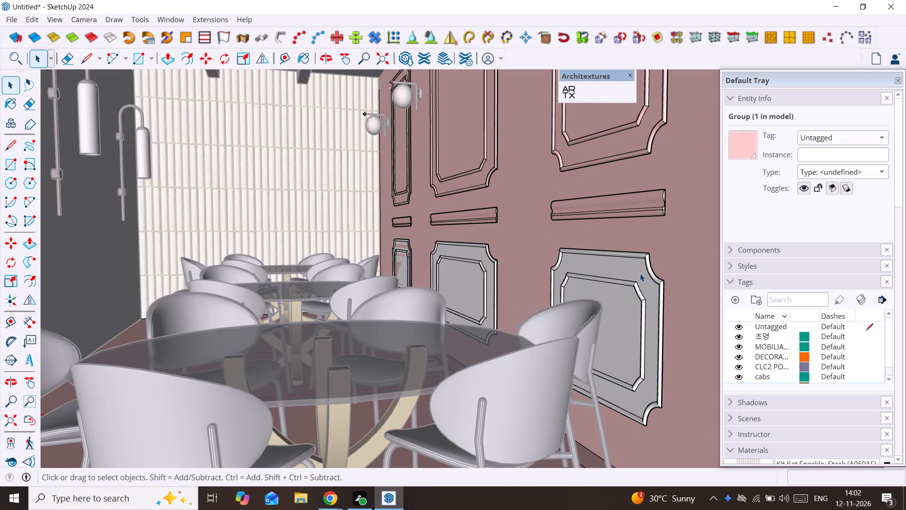
{"action": "left_click", "coordinate": [640, 273]}
{"action": "left_click", "coordinate": [640, 273]}
{"action": "double_click", "coordinate": [640, 273]}
{"action": "left_click", "coordinate": [640, 273]}
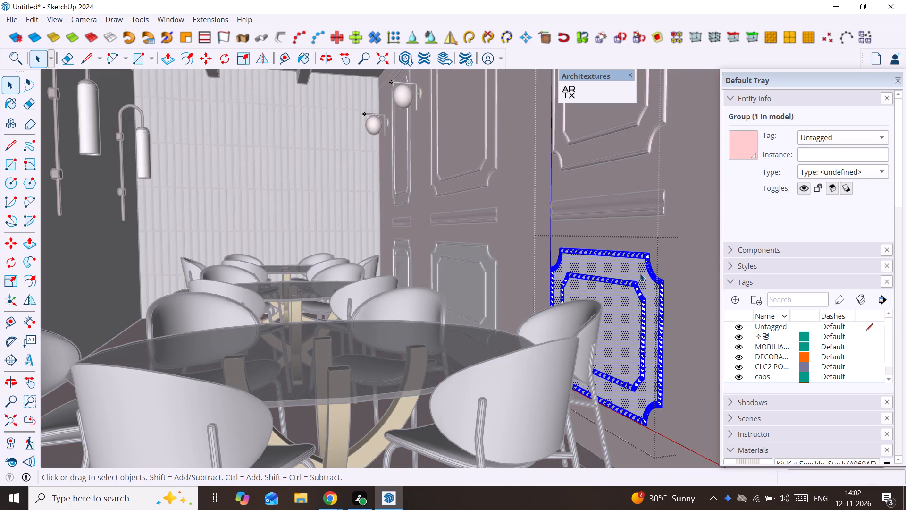
{"action": "left_click", "coordinate": [640, 273]}
{"action": "left_click", "coordinate": [640, 273]}
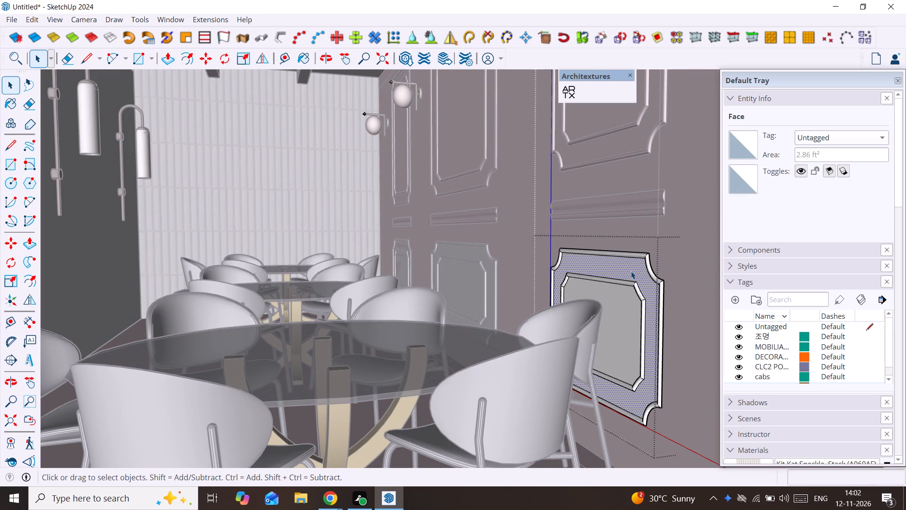
{"action": "key", "text": "Delete"}
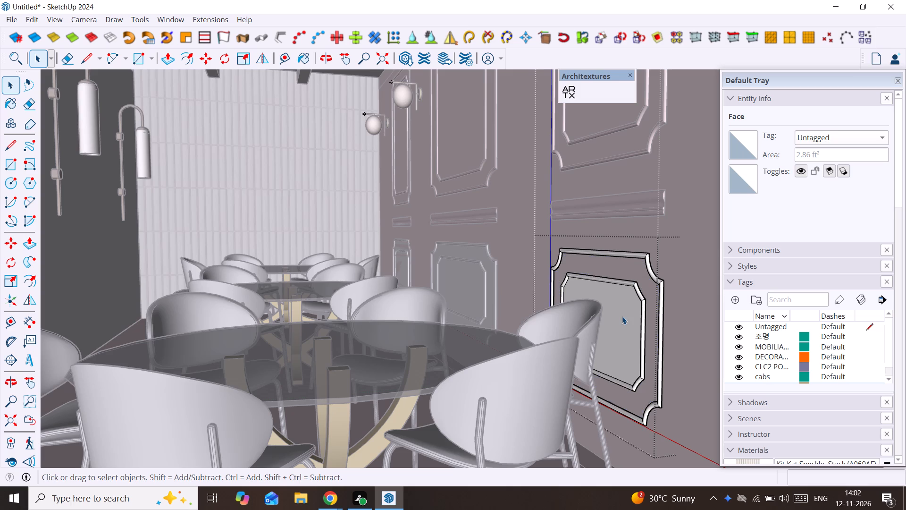
{"action": "left_click", "coordinate": [621, 321]}
{"action": "key", "text": "Delete"}
{"action": "left_click", "coordinate": [720, 234]}
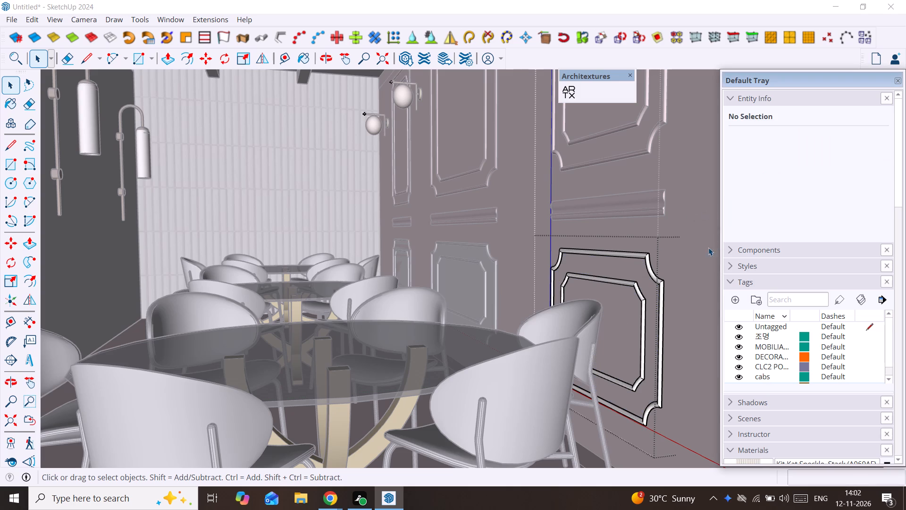
{"action": "scroll", "coordinate": [651, 265], "scroll_direction": "down", "scroll_amount": 18}
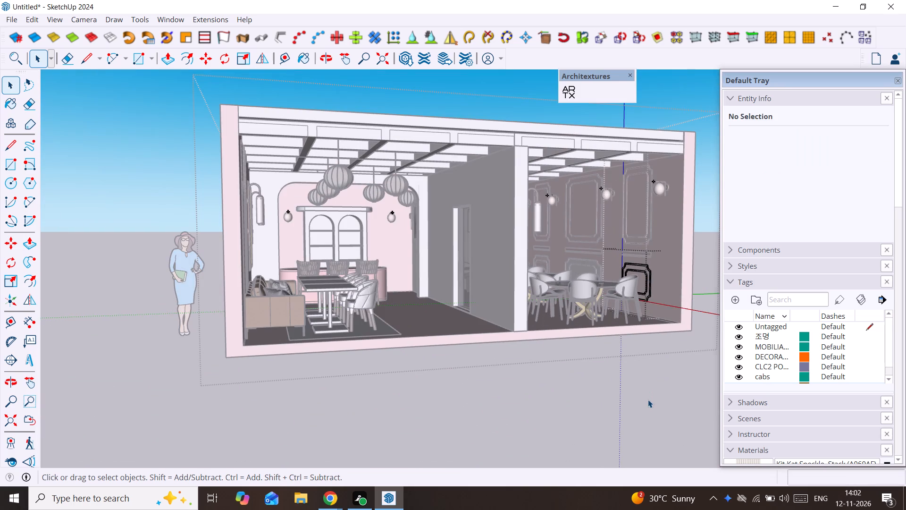
{"action": "left_click", "coordinate": [648, 399]}
{"action": "left_click", "coordinate": [649, 407]}
Inspect the wall mouldings and both dining areas from the open front, with the wall group closed.
{"action": "scroll", "coordinate": [649, 407], "scroll_direction": "up", "scroll_amount": 3}
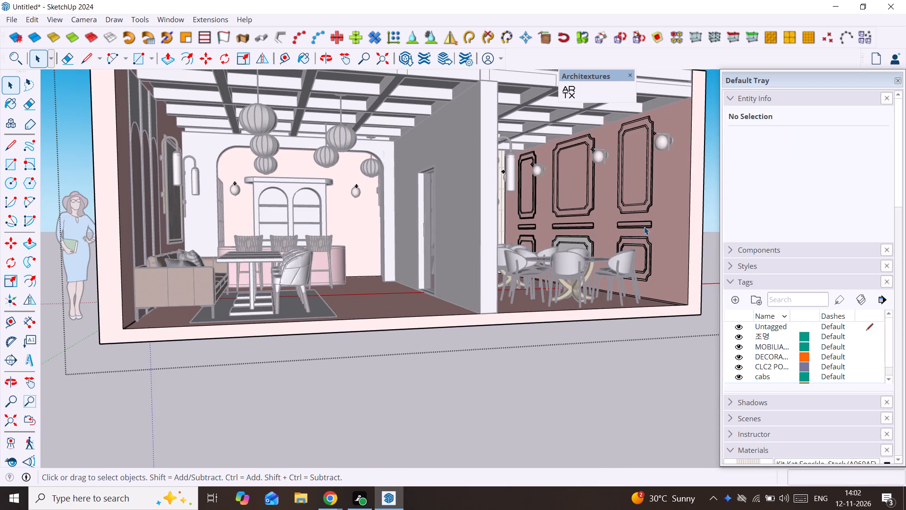
{"action": "middle_click_drag", "start_coordinate": [638, 212], "coordinate": [587, 244]}
{"action": "scroll", "coordinate": [587, 244], "scroll_direction": "up", "scroll_amount": 3}
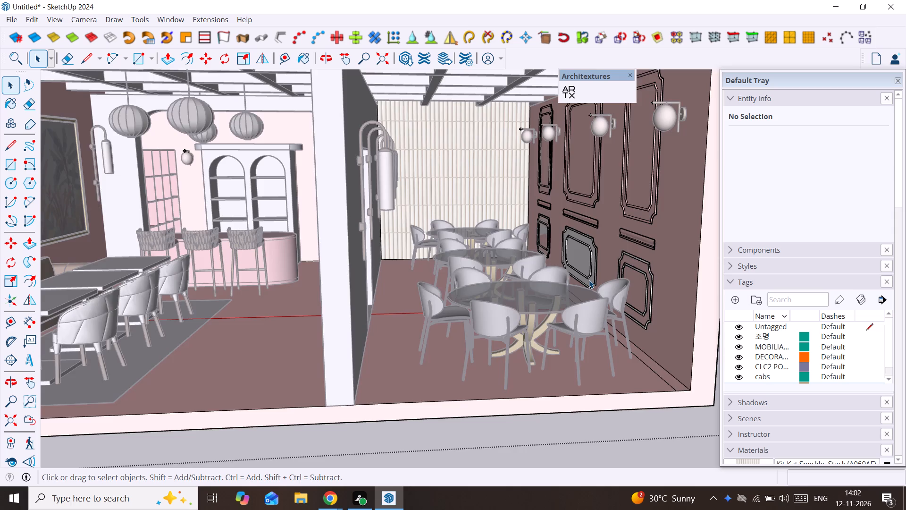
{"action": "scroll", "coordinate": [589, 280], "scroll_direction": "down", "scroll_amount": 7}
{"action": "left_click", "coordinate": [587, 397]}
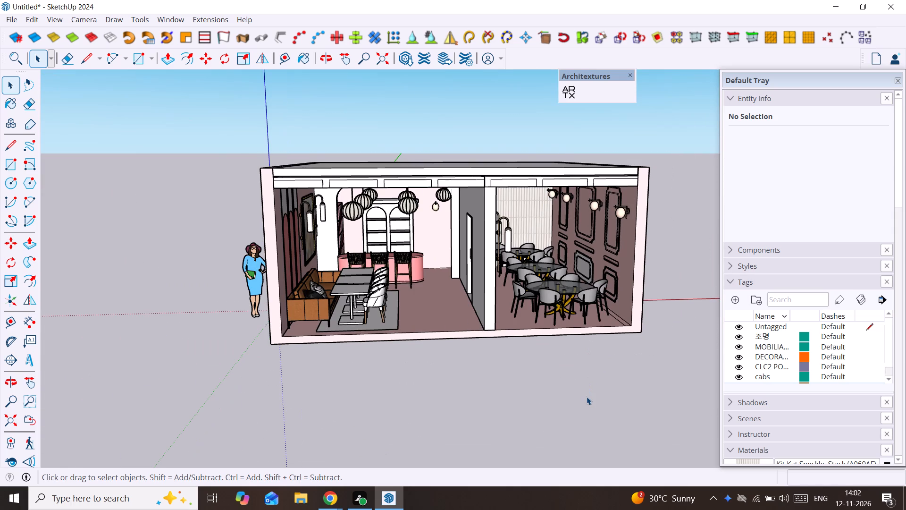
{"action": "middle_click_drag", "start_coordinate": [463, 279], "coordinate": [532, 264]}
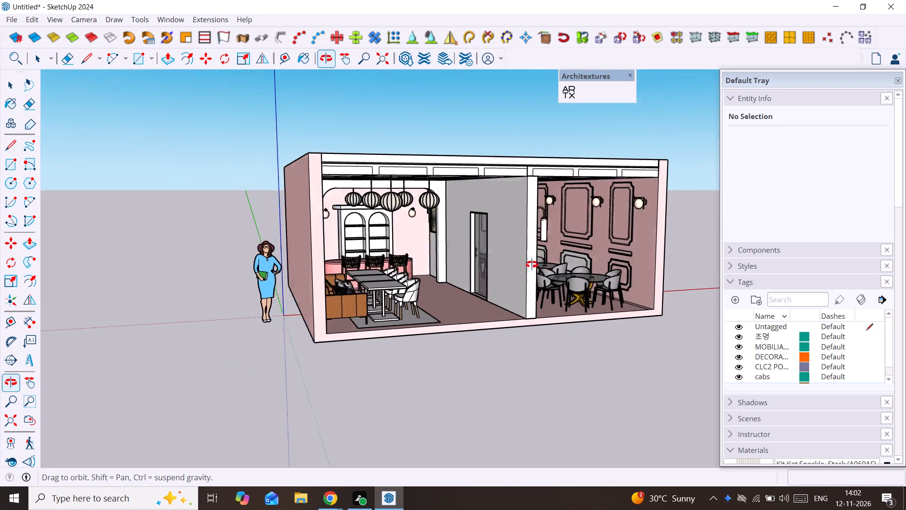
{"action": "middle_click_drag", "start_coordinate": [532, 264], "coordinate": [513, 258]}
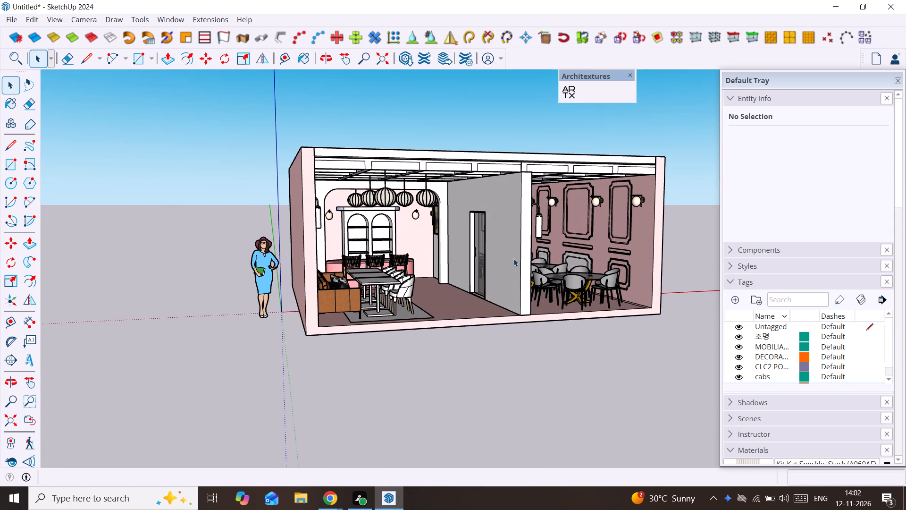
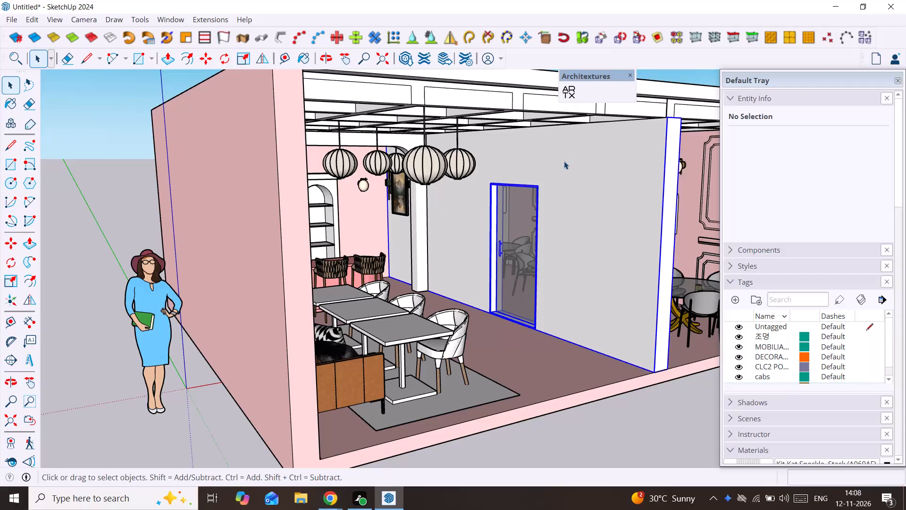
Paint the partition's large doorway-side face inside its group with the light pink Color A01 from the Colors library.
{"action": "double_click", "coordinate": [564, 161]}
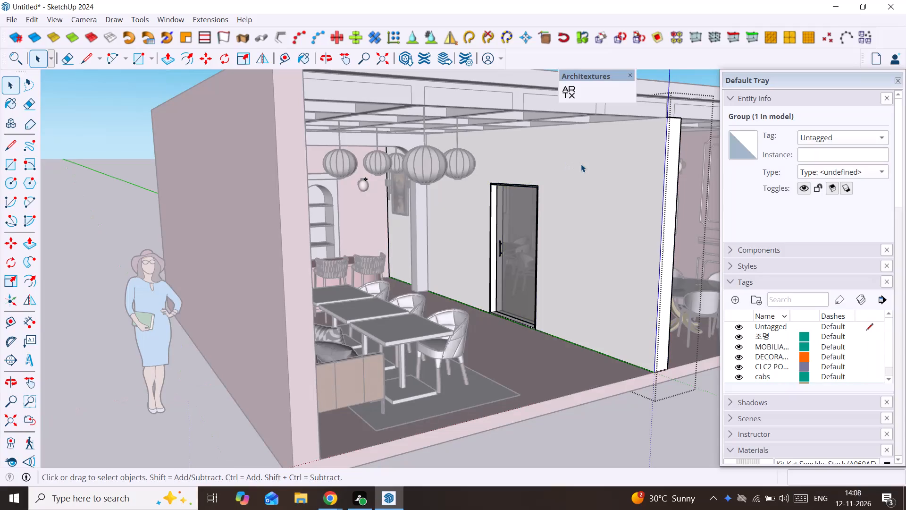
{"action": "left_click", "coordinate": [581, 164]}
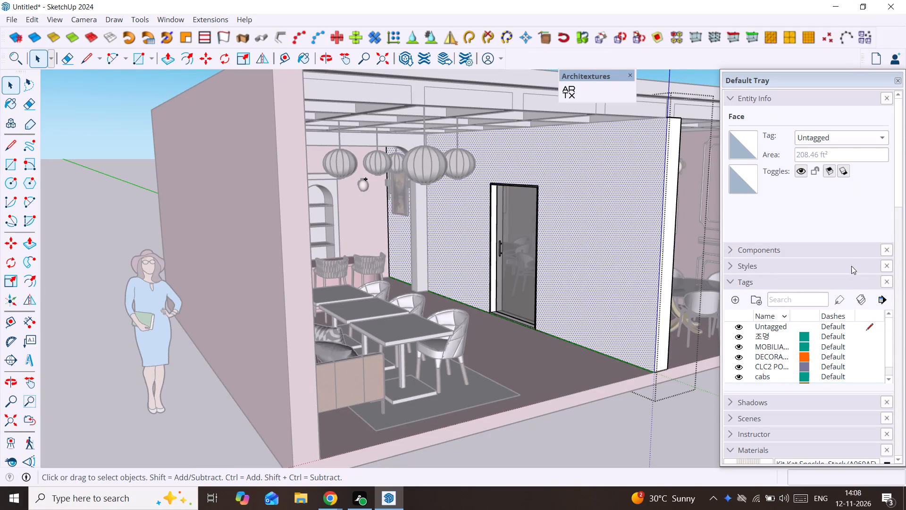
{"action": "left_click", "coordinate": [813, 102]}
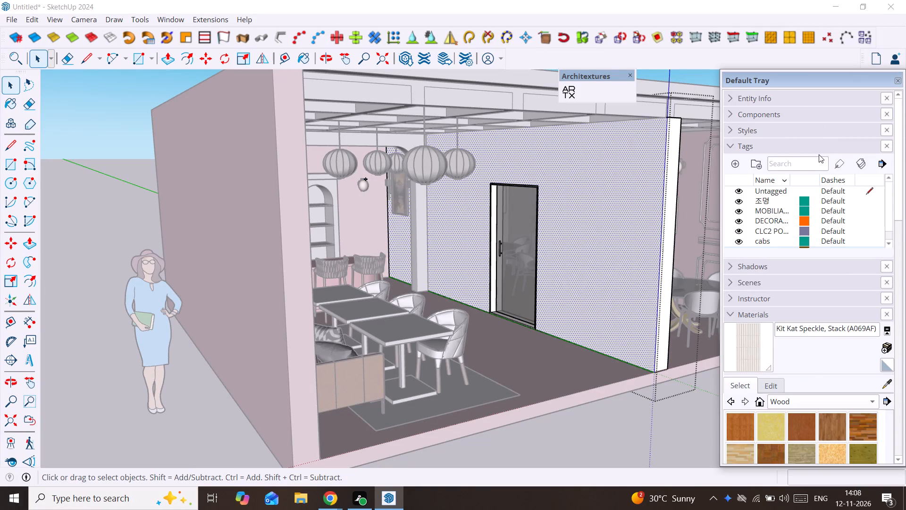
{"action": "left_click", "coordinate": [818, 152]}
{"action": "left_click", "coordinate": [797, 213]}
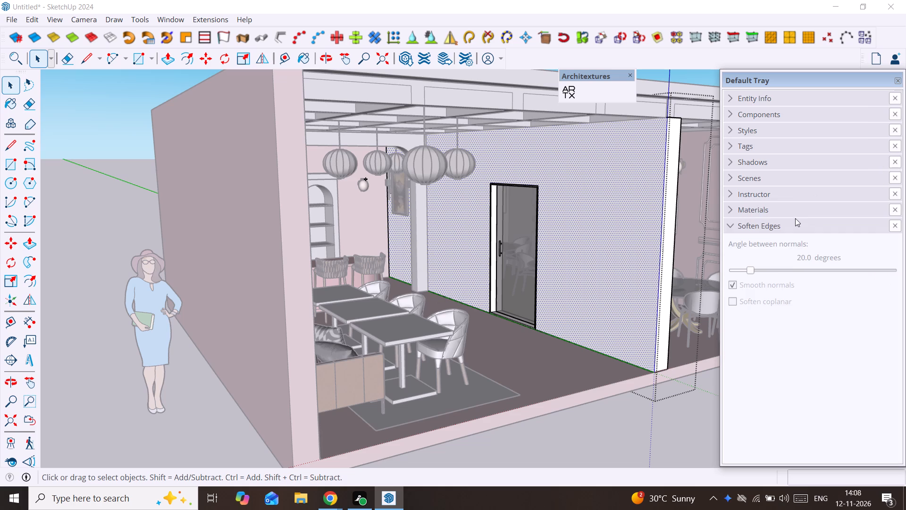
{"action": "left_click", "coordinate": [793, 211]}
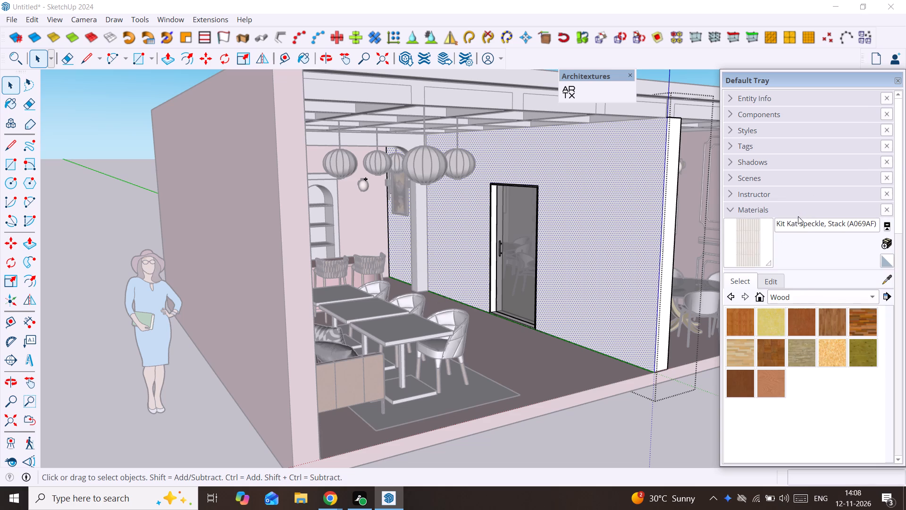
{"action": "left_click", "coordinate": [798, 294]}
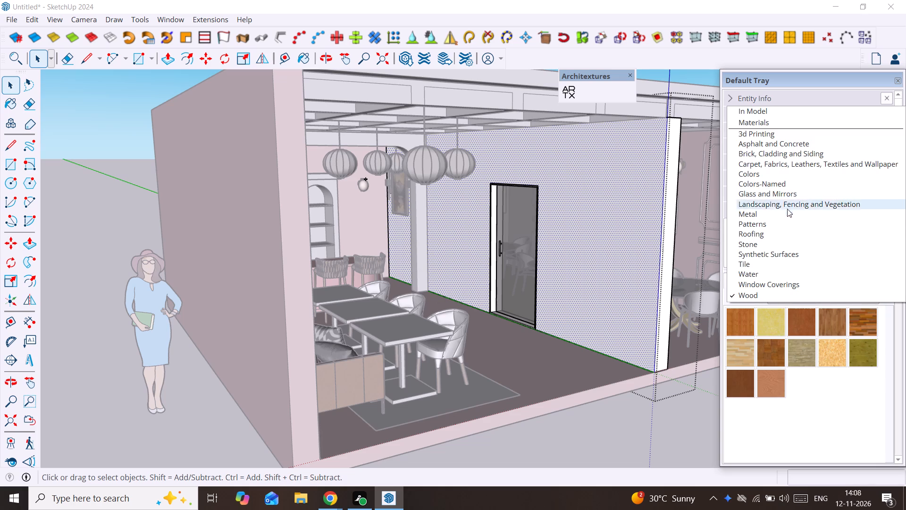
{"action": "left_click", "coordinate": [798, 178]}
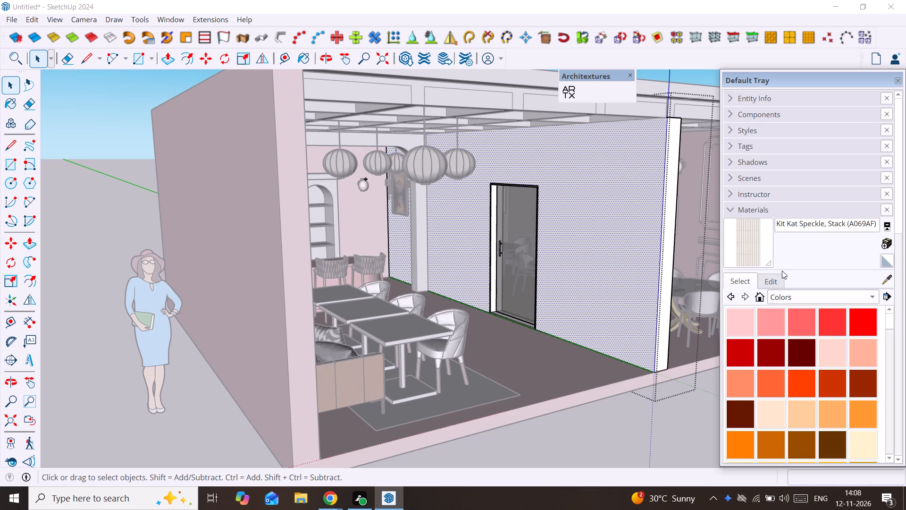
{"action": "left_click", "coordinate": [753, 327]}
{"action": "left_click", "coordinate": [653, 252]}
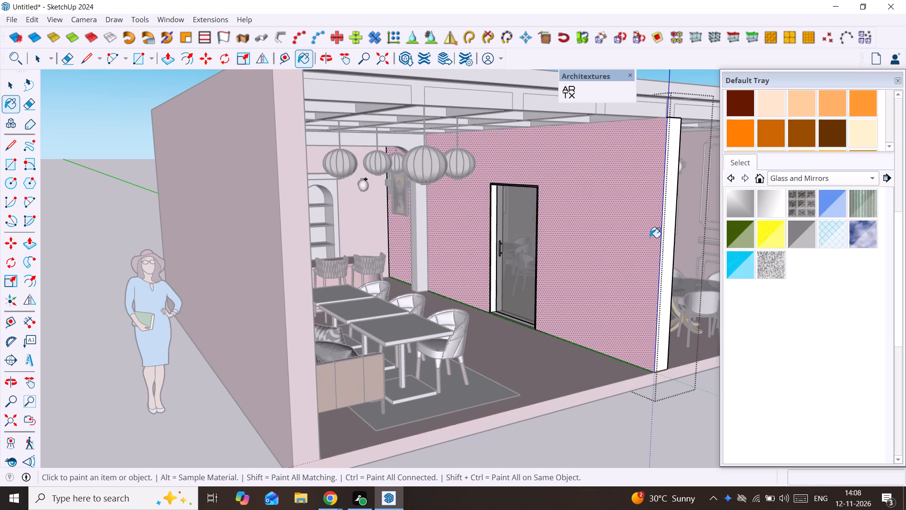
Give Color A01 a texture image, using the leafy pattern e30dc48e-e3c4-41d9-b89a-a87a2b4a7b58.png from the Downloads folder.
{"action": "scroll", "coordinate": [852, 179], "scroll_direction": "up", "scroll_amount": 11}
{"action": "scroll", "coordinate": [890, 183], "scroll_direction": "up", "scroll_amount": 7}
{"action": "left_click", "coordinate": [774, 277]}
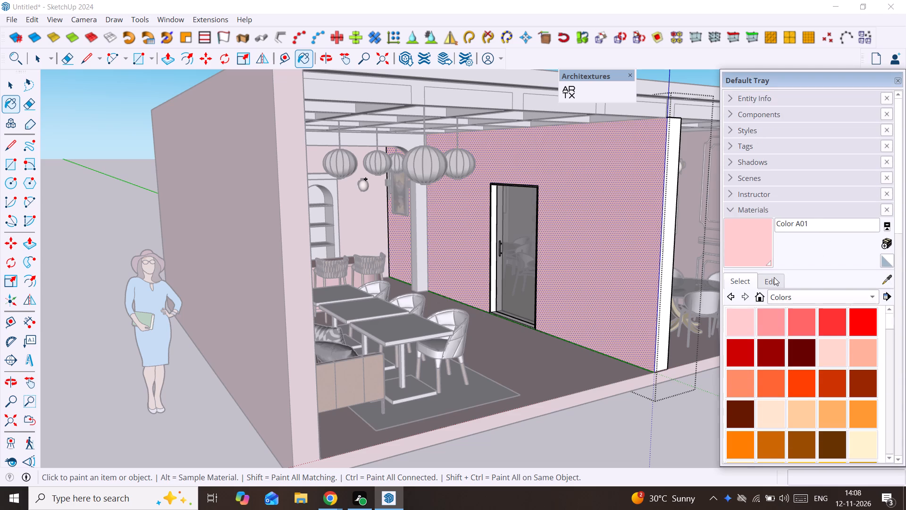
{"action": "scroll", "coordinate": [774, 278], "scroll_direction": "down", "scroll_amount": 3}
{"action": "left_click", "coordinate": [734, 303]}
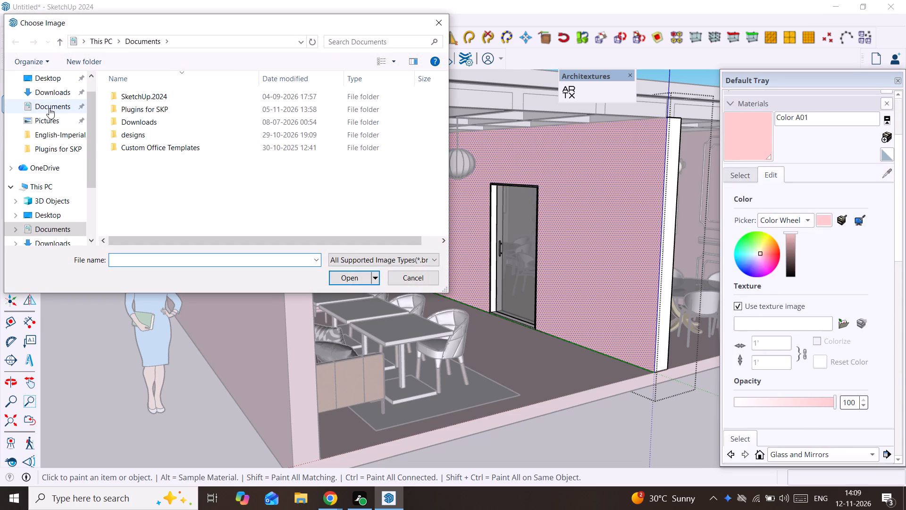
{"action": "left_click", "coordinate": [59, 93]}
{"action": "left_click", "coordinate": [173, 108]}
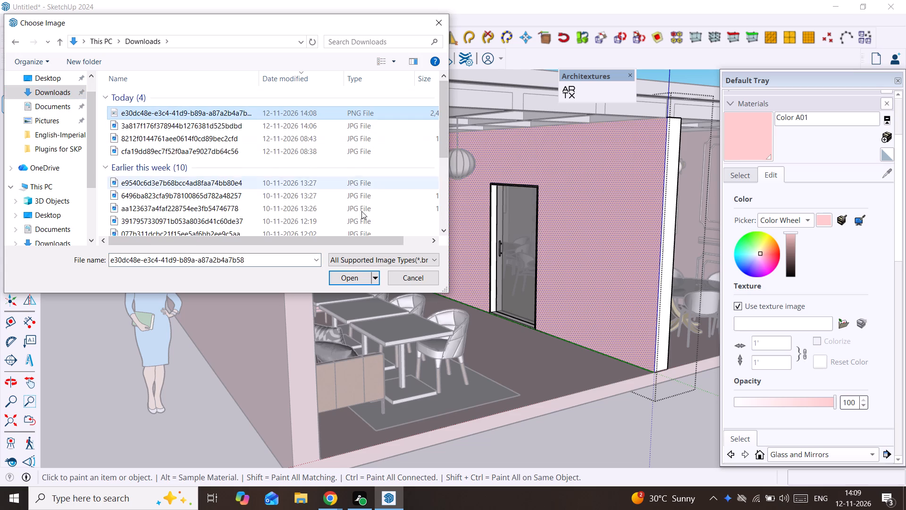
{"action": "left_click", "coordinate": [349, 279]}
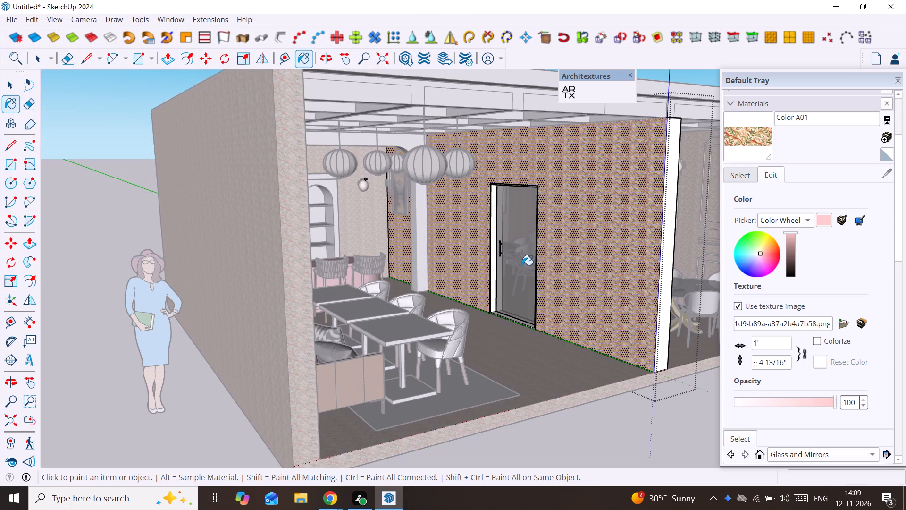
Start positioning the leaf texture on the partition face and move its origin to the doorway's bottom corner nearest the open front.
{"action": "scroll", "coordinate": [585, 269], "scroll_direction": "up", "scroll_amount": 12}
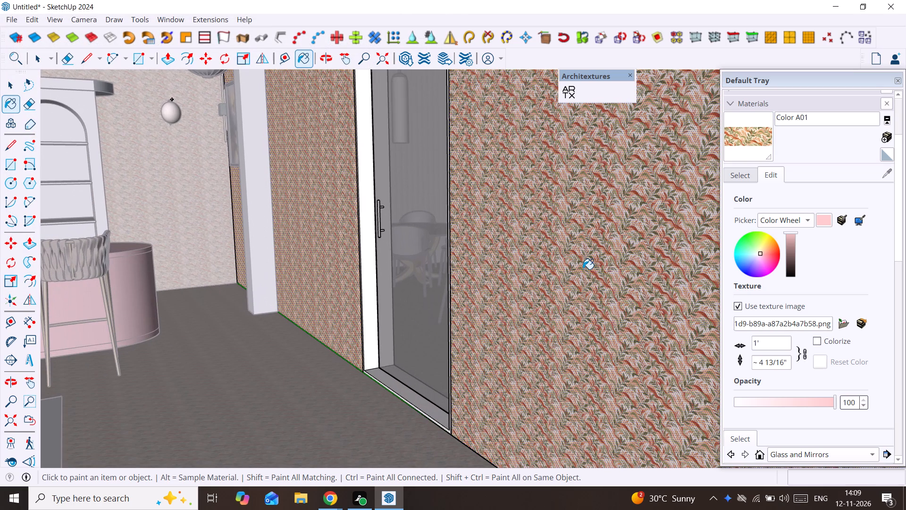
{"action": "scroll", "coordinate": [583, 269], "scroll_direction": "down", "scroll_amount": 10}
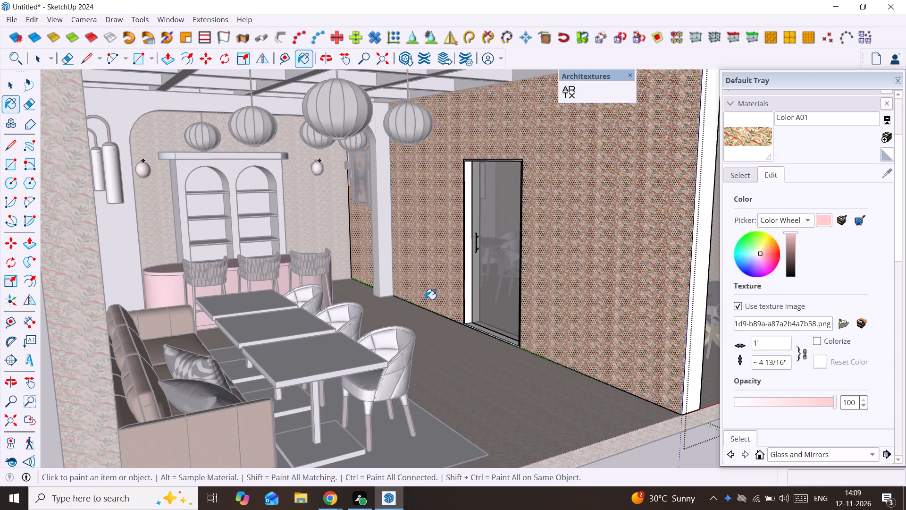
{"action": "right_click", "coordinate": [585, 181]}
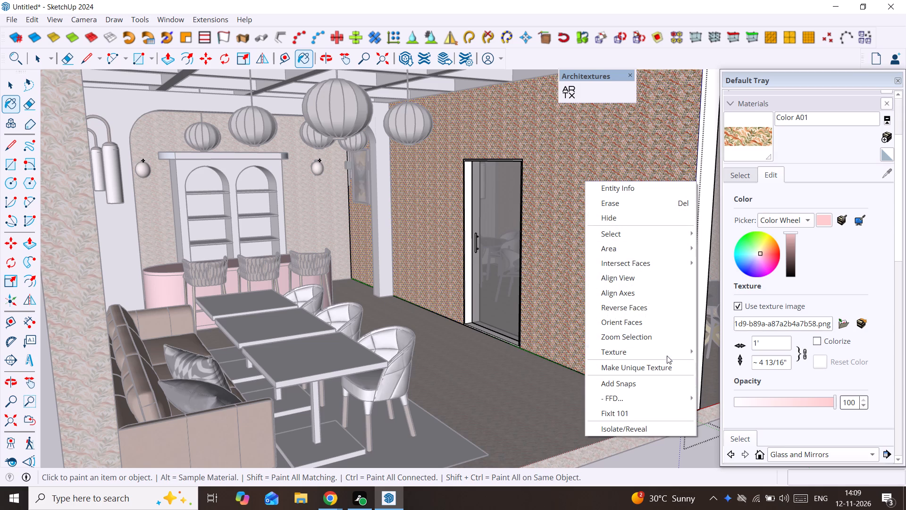
{"action": "left_click", "coordinate": [670, 351]}
{"action": "left_click", "coordinate": [654, 350]}
{"action": "left_click", "coordinate": [707, 350]}
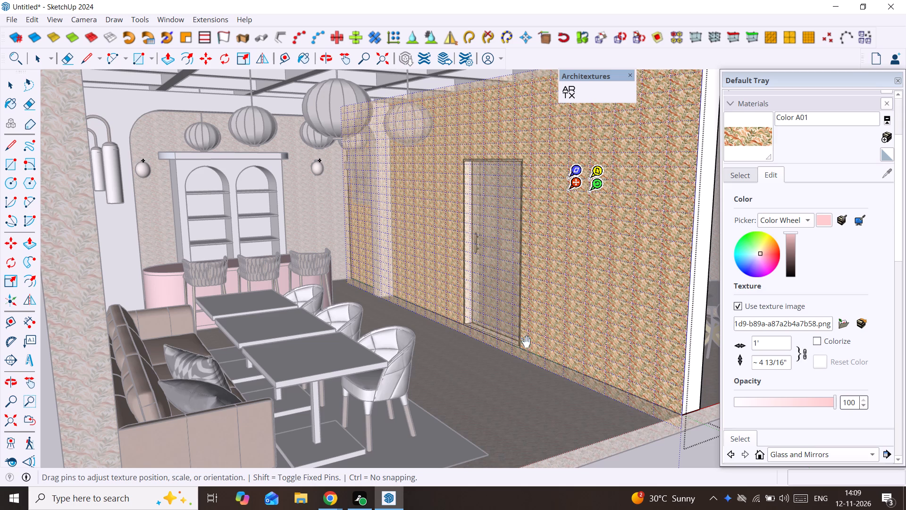
{"action": "left_click_drag", "start_coordinate": [575, 191], "coordinate": [549, 240]}
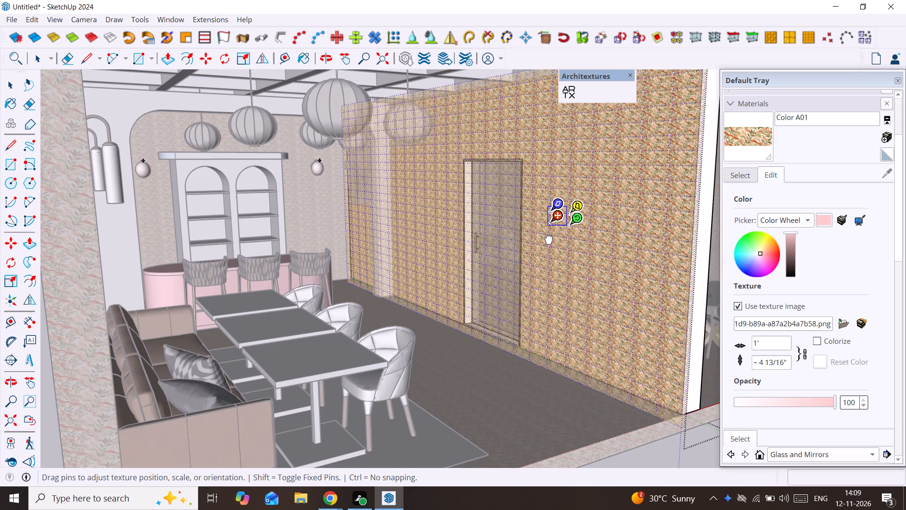
{"action": "left_click_drag", "start_coordinate": [549, 240], "coordinate": [530, 357]}
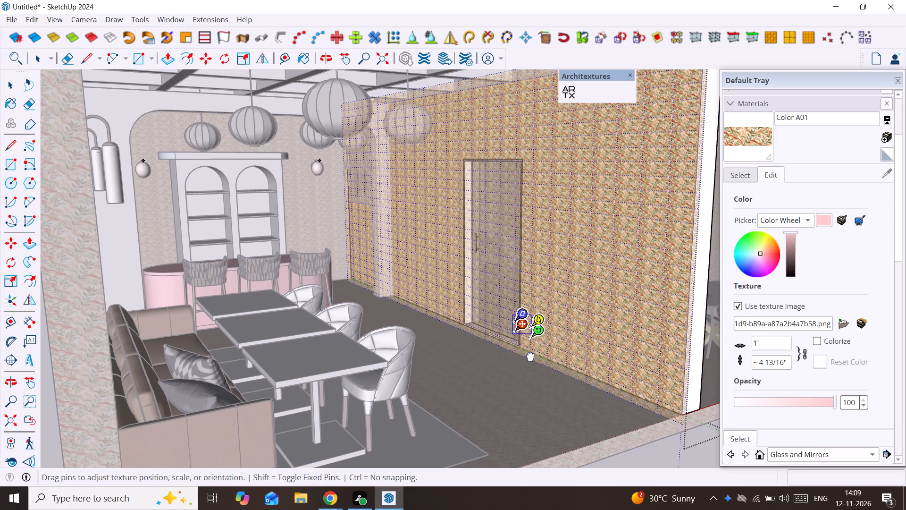
{"action": "left_click_drag", "start_coordinate": [530, 357], "coordinate": [534, 364]}
{"action": "scroll", "coordinate": [521, 345], "scroll_direction": "up", "scroll_amount": 4}
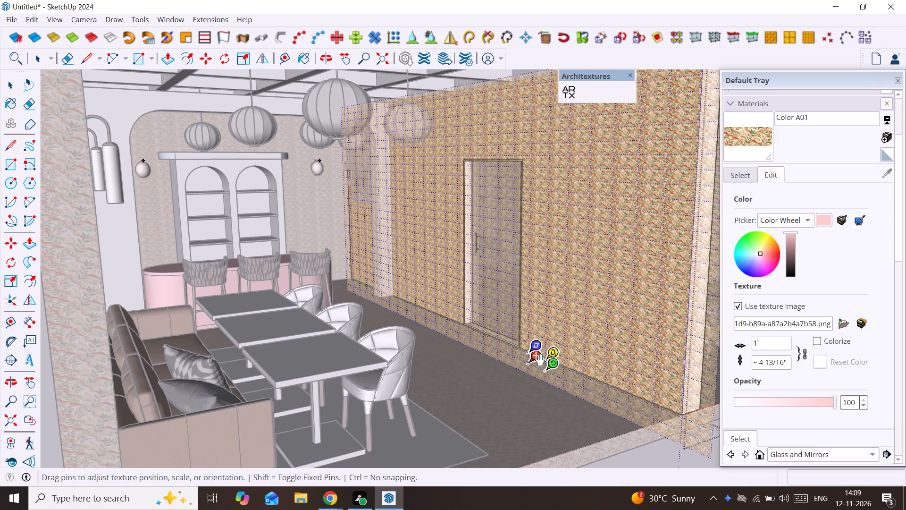
{"action": "left_click_drag", "start_coordinate": [536, 364], "coordinate": [526, 340]}
Enlarge the leaf texture uniformly until one tile spans from the doorway's bottom corner to the partition's open front end.
{"action": "left_click_drag", "start_coordinate": [551, 350], "coordinate": [591, 371]}
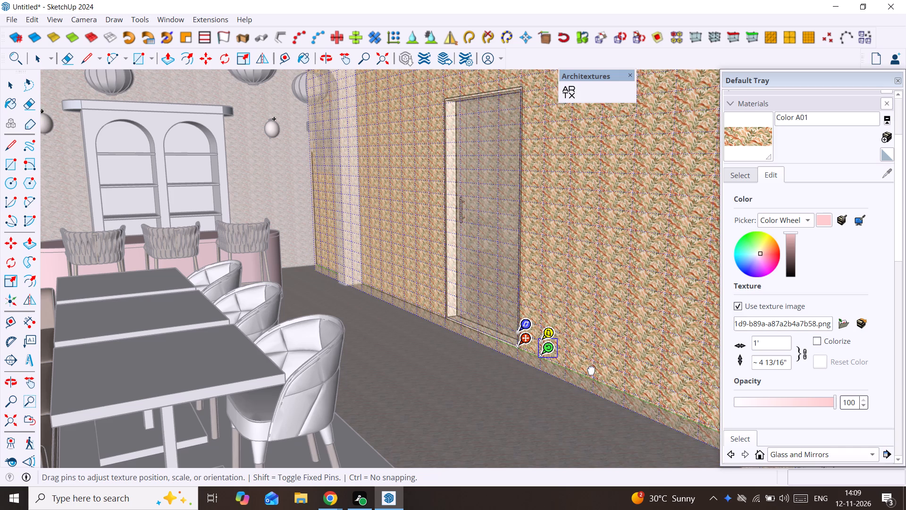
{"action": "left_click_drag", "start_coordinate": [591, 371], "coordinate": [663, 401]}
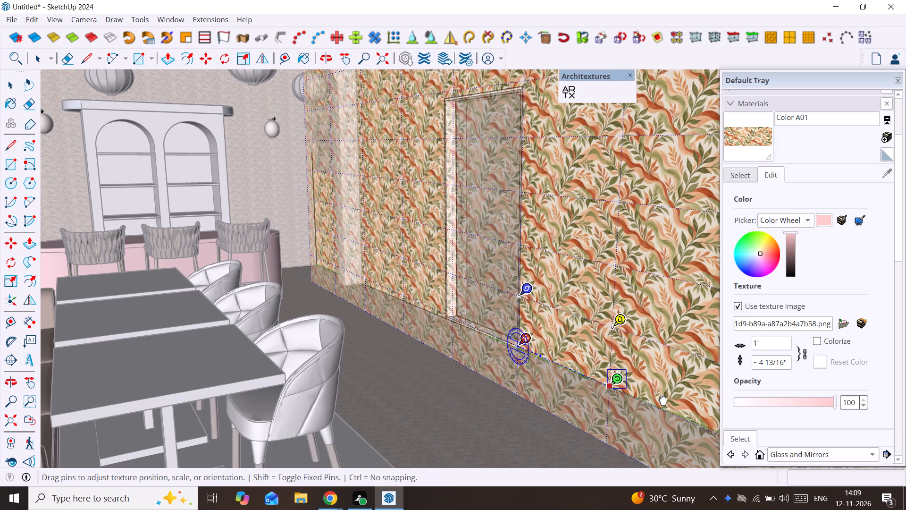
{"action": "left_click_drag", "start_coordinate": [663, 401], "coordinate": [665, 401]}
{"action": "scroll", "coordinate": [541, 288], "scroll_direction": "down", "scroll_amount": 8}
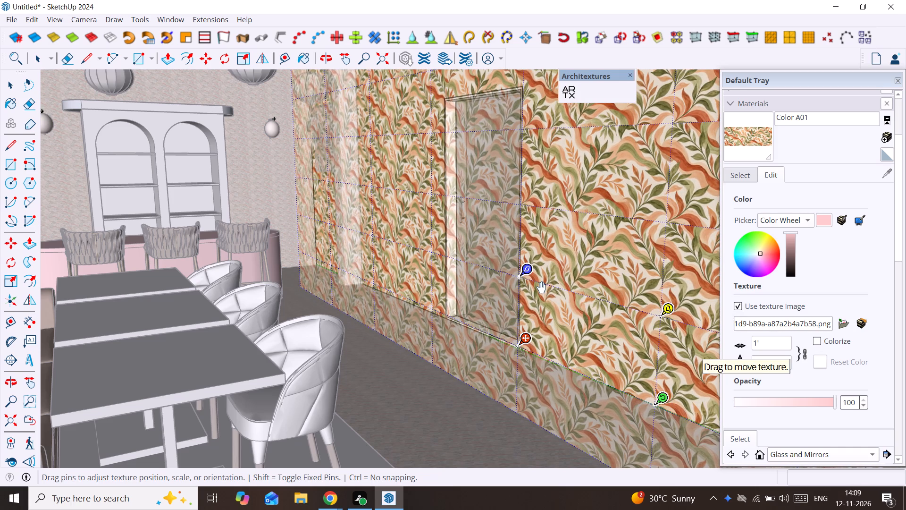
{"action": "scroll", "coordinate": [541, 287], "scroll_direction": "down", "scroll_amount": 10}
{"action": "scroll", "coordinate": [597, 334], "scroll_direction": "up", "scroll_amount": 2}
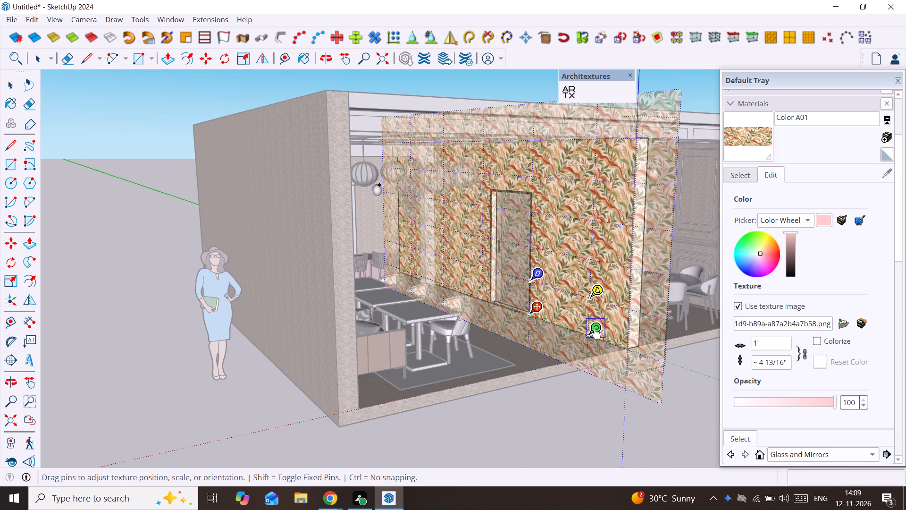
{"action": "scroll", "coordinate": [597, 334], "scroll_direction": "up", "scroll_amount": 1}
{"action": "left_click_drag", "start_coordinate": [597, 334], "coordinate": [620, 343]}
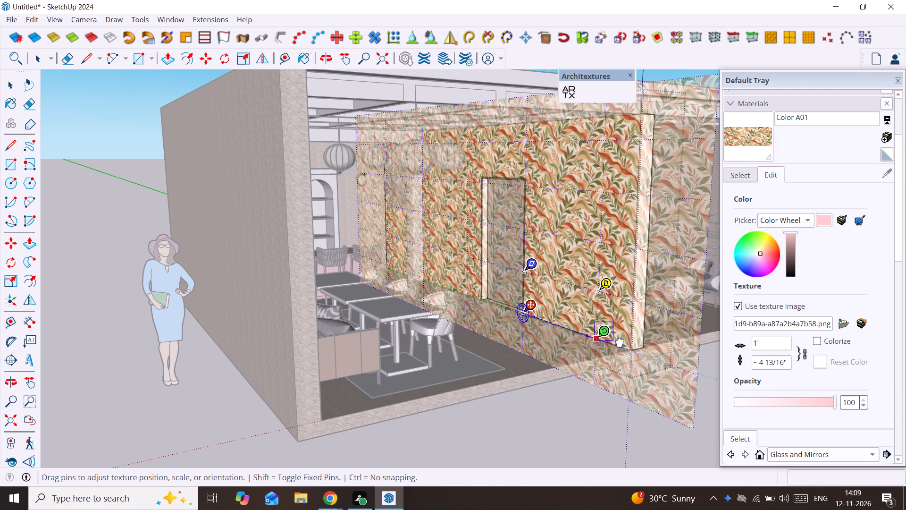
{"action": "left_click_drag", "start_coordinate": [620, 343], "coordinate": [635, 346]}
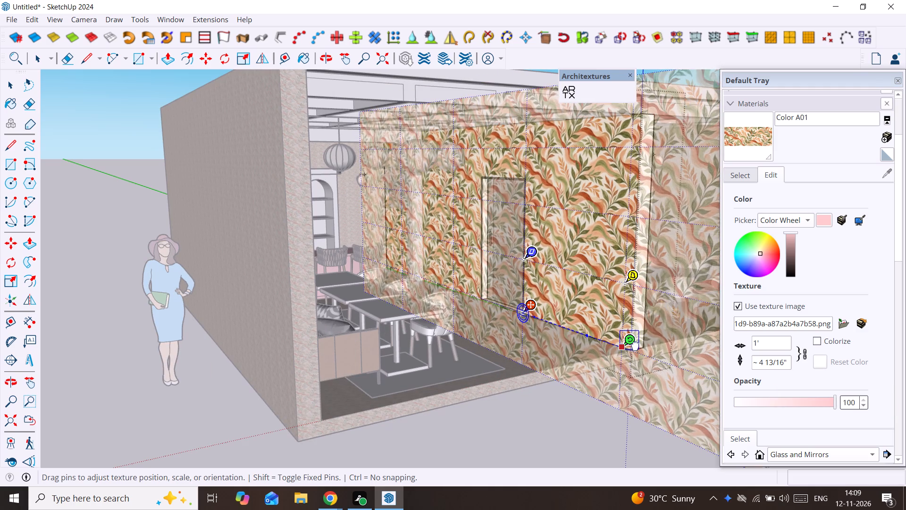
{"action": "left_click_drag", "start_coordinate": [635, 346], "coordinate": [638, 346]}
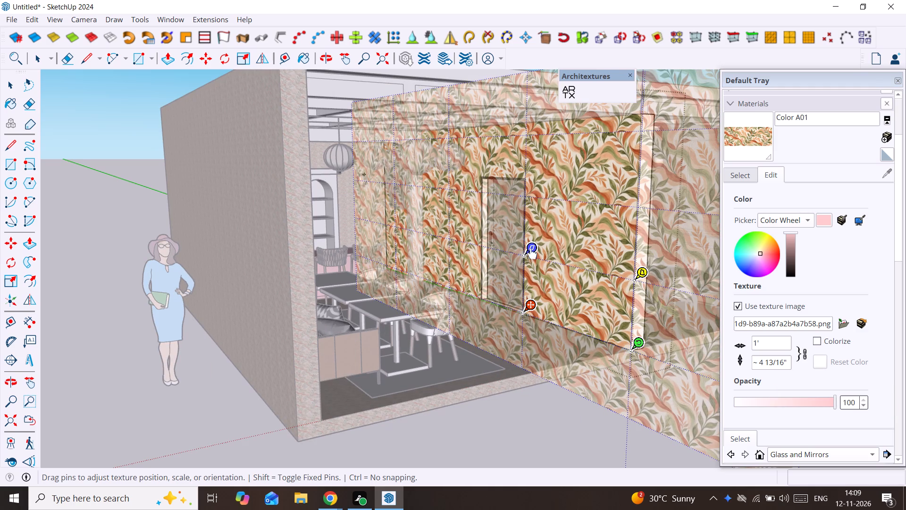
Stretch the leaf texture's tile height upward, finish the texture positioning, and close the partition group.
{"action": "left_click_drag", "start_coordinate": [533, 255], "coordinate": [535, 235]}
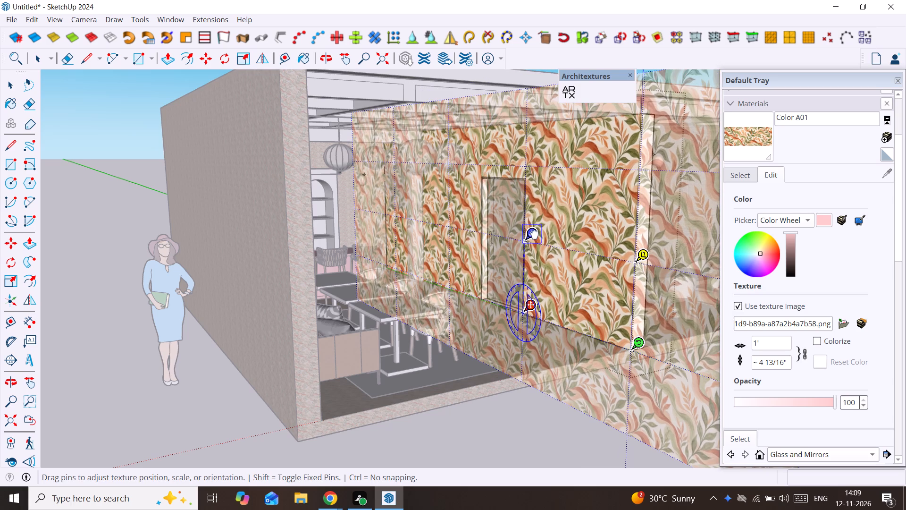
{"action": "left_click_drag", "start_coordinate": [535, 235], "coordinate": [536, 219]}
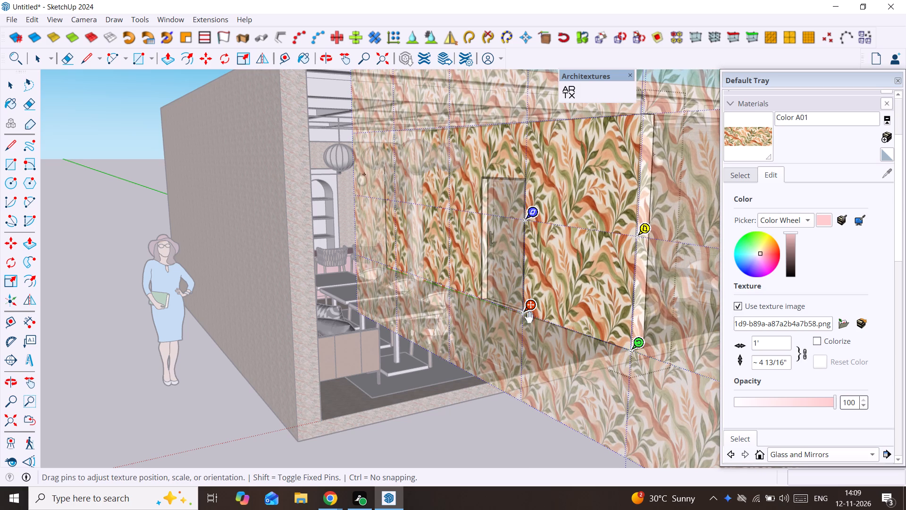
{"action": "key", "text": "space"}
{"action": "left_click", "coordinate": [480, 462]}
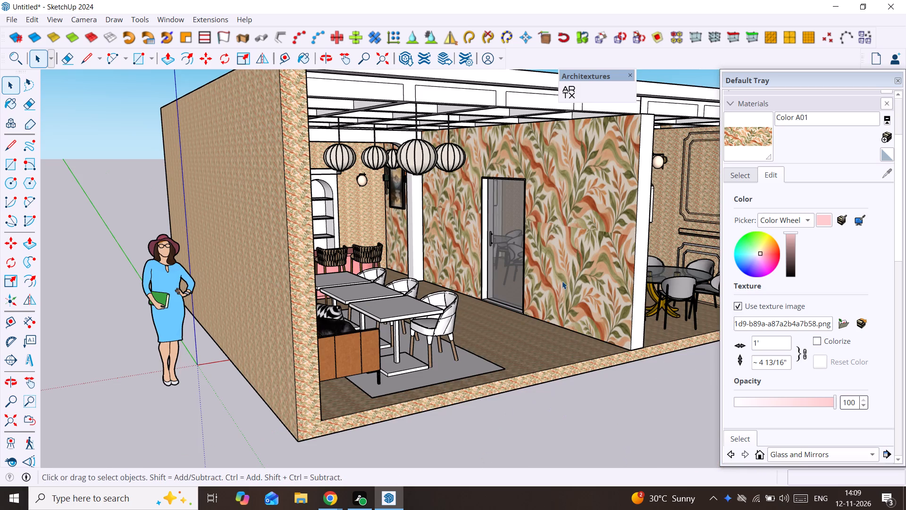
Examine the leaf wallpaper on the partition and the surrounding walls from both sides of the open front.
{"action": "middle_click_drag", "start_coordinate": [562, 280], "coordinate": [539, 278]}
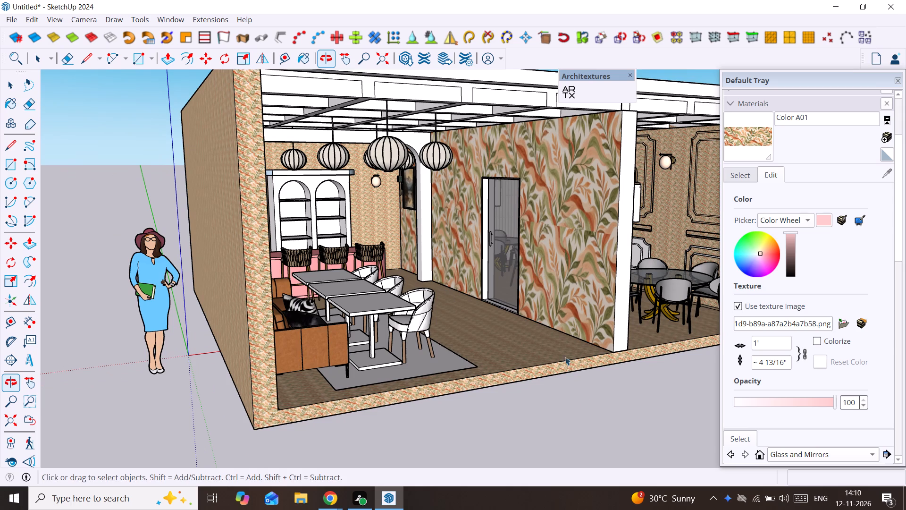
{"action": "left_click", "coordinate": [597, 428]}
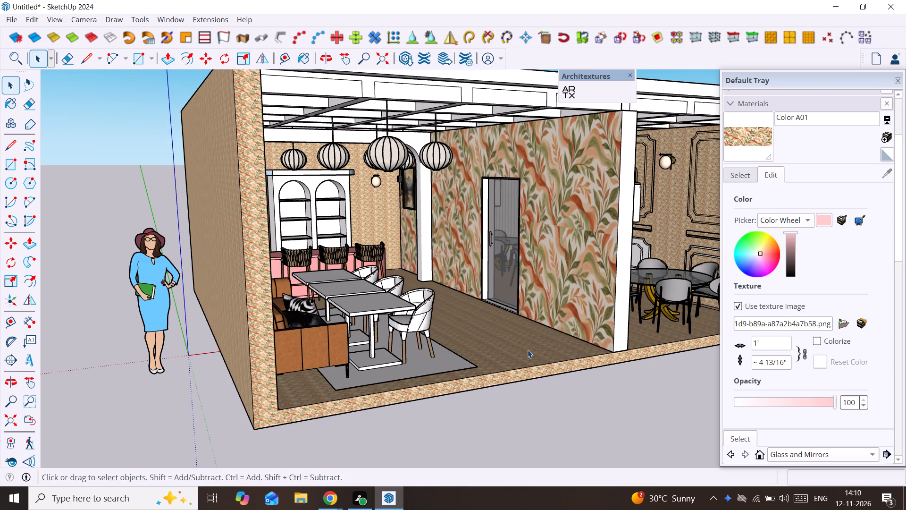
{"action": "middle_click_drag", "start_coordinate": [527, 350], "coordinate": [502, 352]}
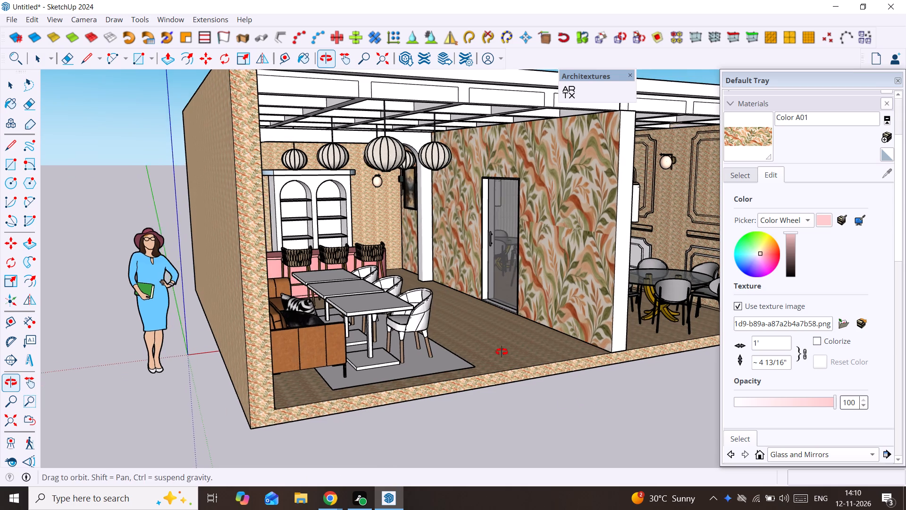
{"action": "middle_click_drag", "start_coordinate": [502, 352], "coordinate": [487, 372]}
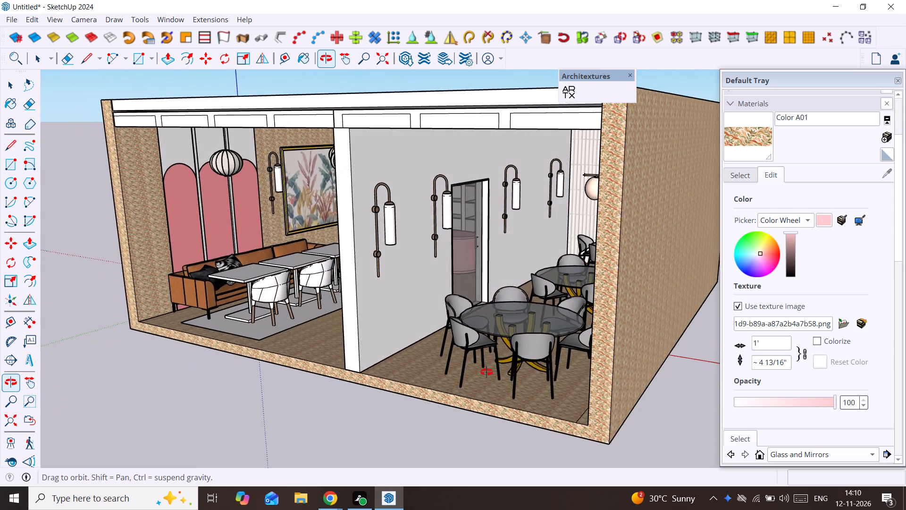
{"action": "middle_click_drag", "start_coordinate": [487, 372], "coordinate": [579, 374]}
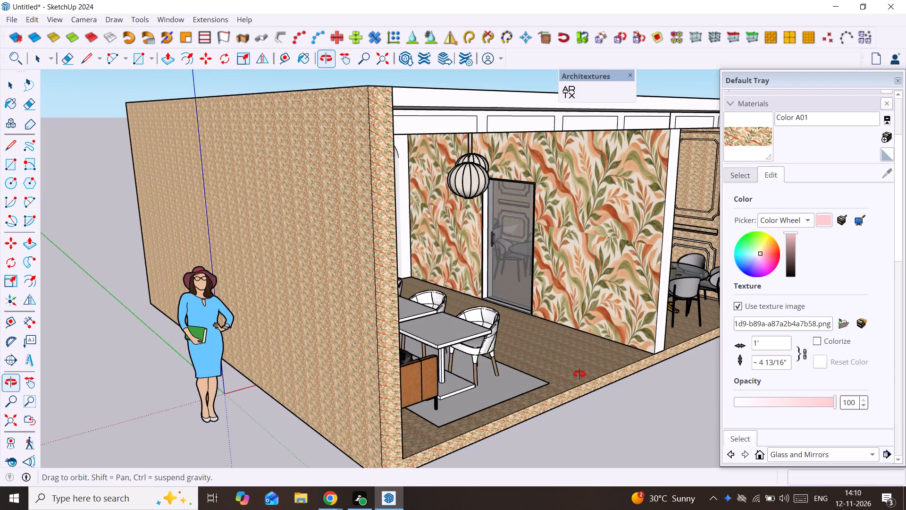
Examine the partition's leaf wallpaper and both dining areas from several angles through the open front.
{"action": "middle_click_drag", "start_coordinate": [579, 374], "coordinate": [576, 374]}
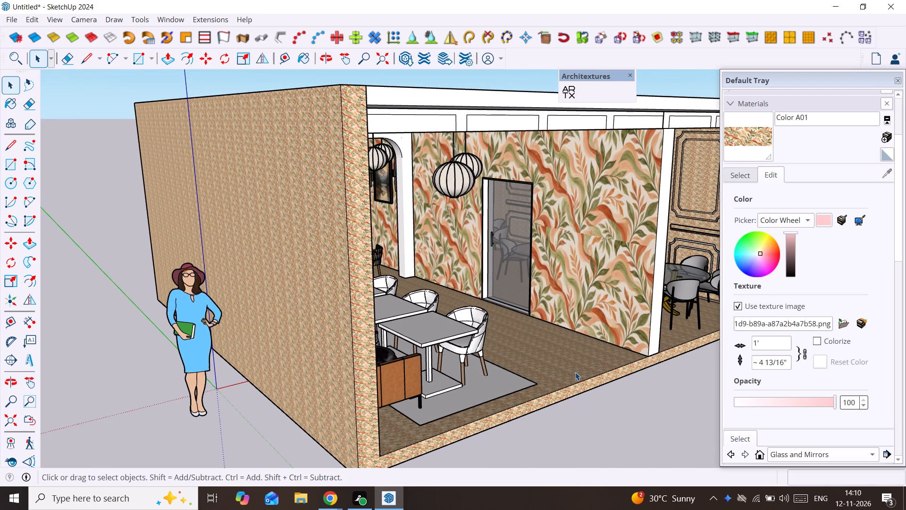
{"action": "middle_click_drag", "start_coordinate": [566, 370], "coordinate": [422, 368]}
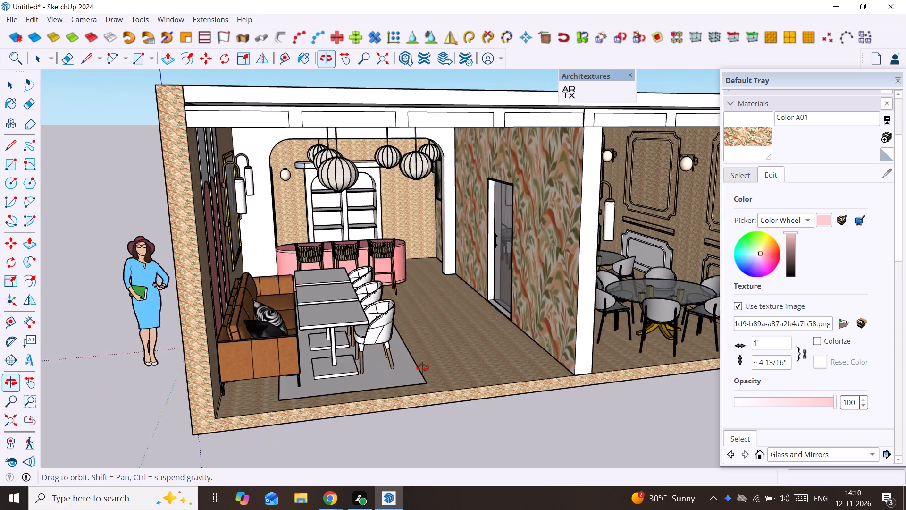
{"action": "middle_click_drag", "start_coordinate": [422, 368], "coordinate": [320, 374]}
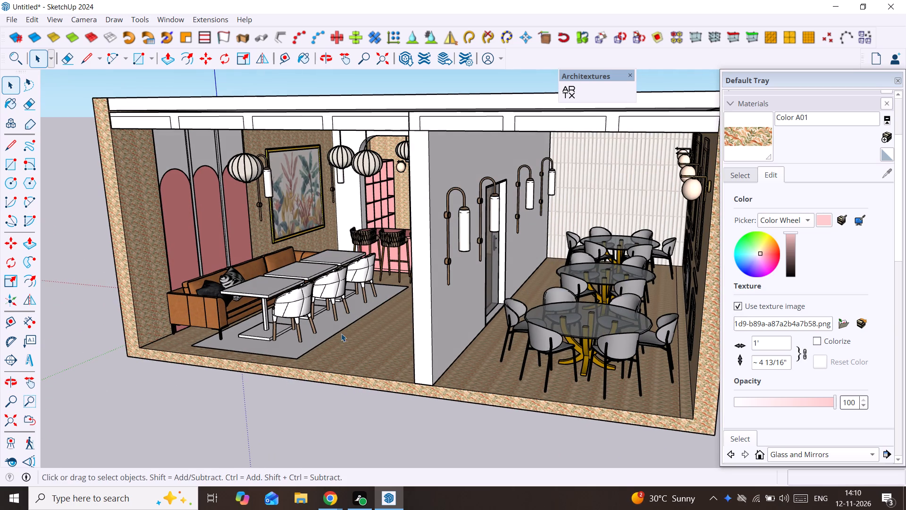
{"action": "scroll", "coordinate": [337, 317], "scroll_direction": "down", "scroll_amount": 3}
{"action": "middle_click_drag", "start_coordinate": [337, 315], "coordinate": [528, 297]}
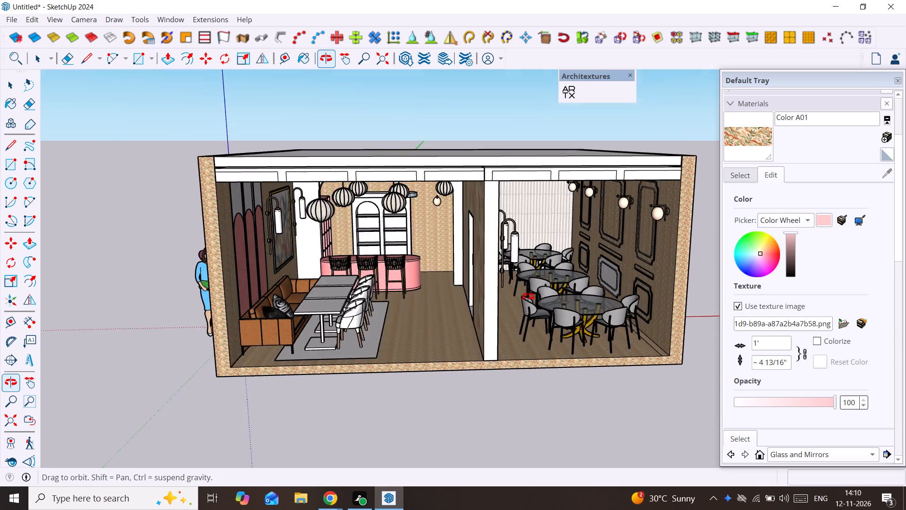
{"action": "middle_click_drag", "start_coordinate": [528, 297], "coordinate": [561, 292]}
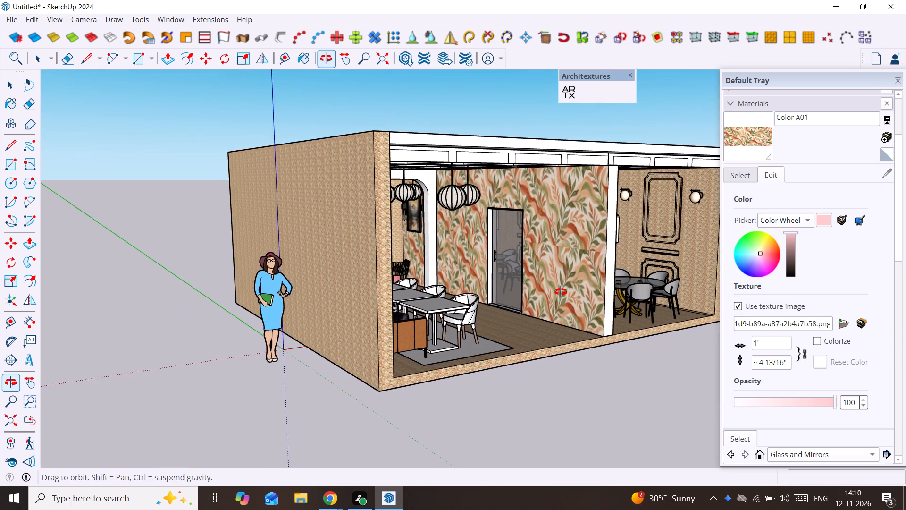
{"action": "middle_click_drag", "start_coordinate": [561, 292], "coordinate": [453, 306]}
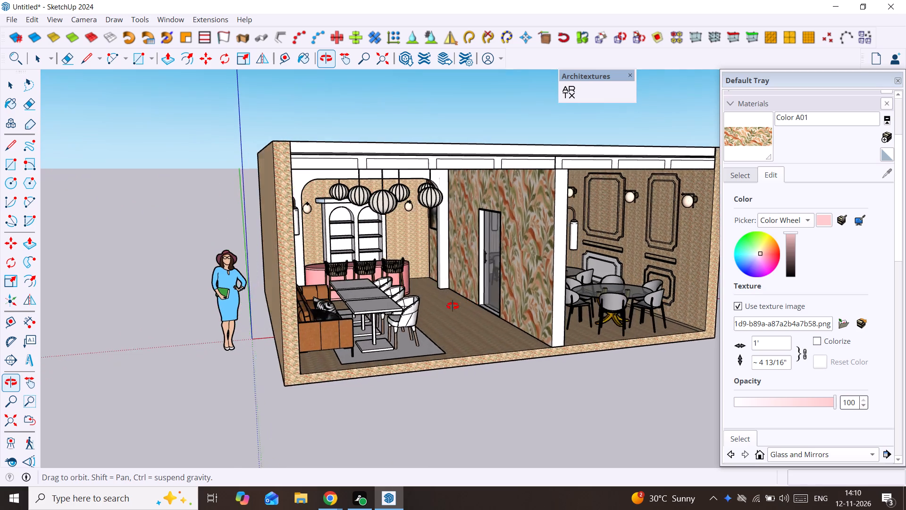
{"action": "middle_click_drag", "start_coordinate": [453, 306], "coordinate": [397, 314]}
{"action": "middle_click_drag", "start_coordinate": [397, 314], "coordinate": [348, 320]}
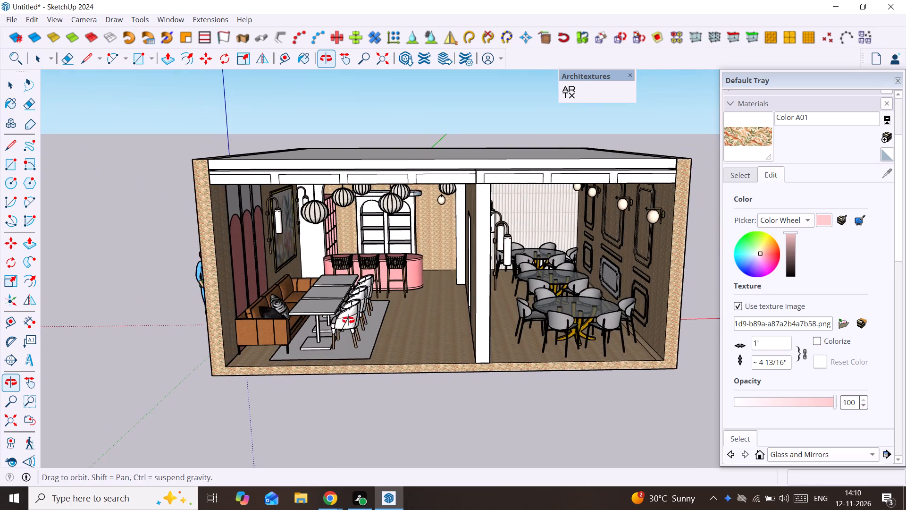
{"action": "middle_click_drag", "start_coordinate": [348, 320], "coordinate": [280, 313]}
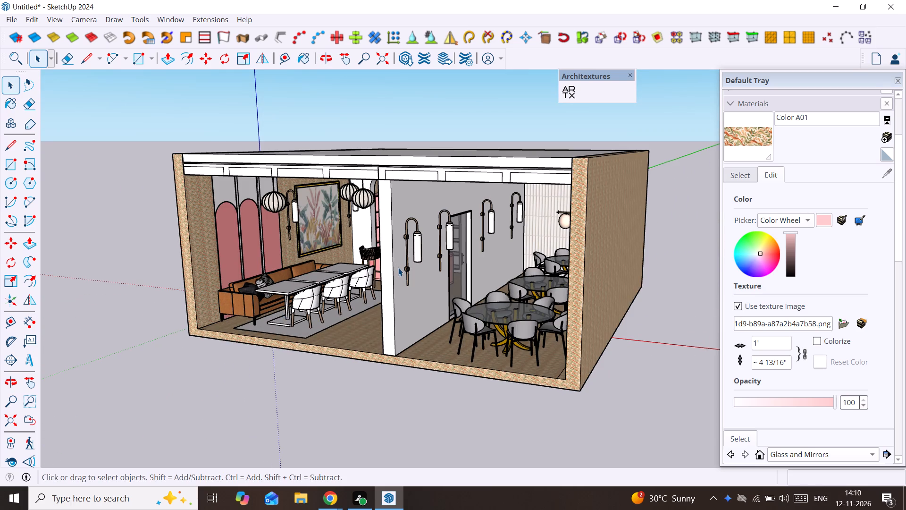
Paint the whole room shell with the first pale pink swatch of the Colors collection and clear the selection.
{"action": "left_click", "coordinate": [327, 342]}
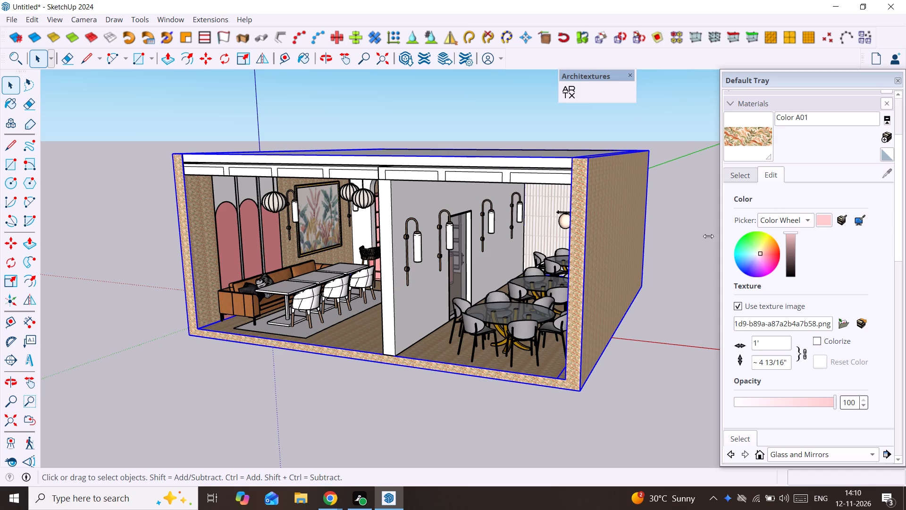
{"action": "middle_click_drag", "start_coordinate": [394, 267], "coordinate": [601, 257]}
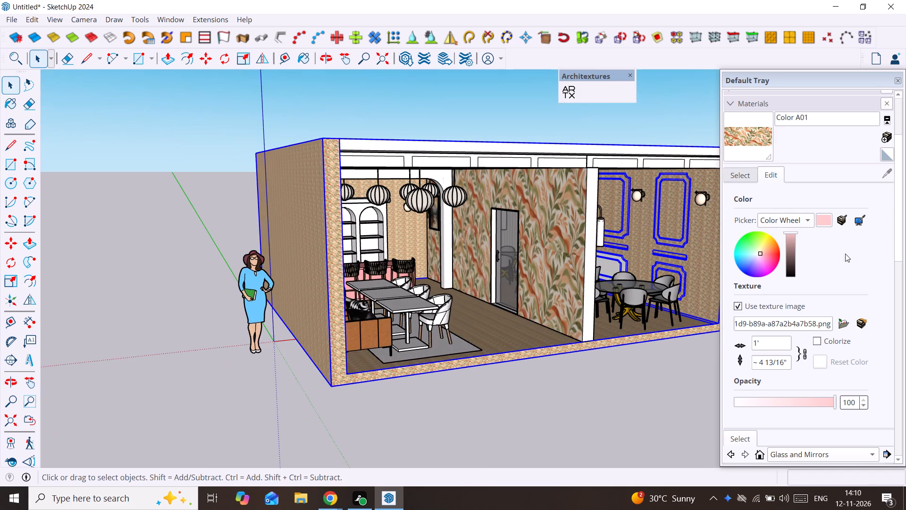
{"action": "scroll", "coordinate": [832, 175], "scroll_direction": "down", "scroll_amount": 4}
{"action": "scroll", "coordinate": [834, 289], "scroll_direction": "down", "scroll_amount": 4}
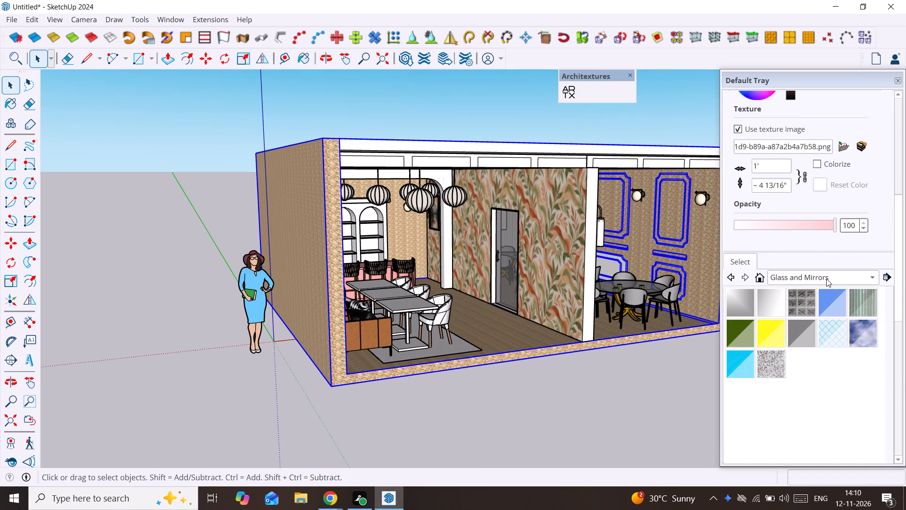
{"action": "left_click", "coordinate": [826, 279]}
{"action": "left_click", "coordinate": [816, 253]}
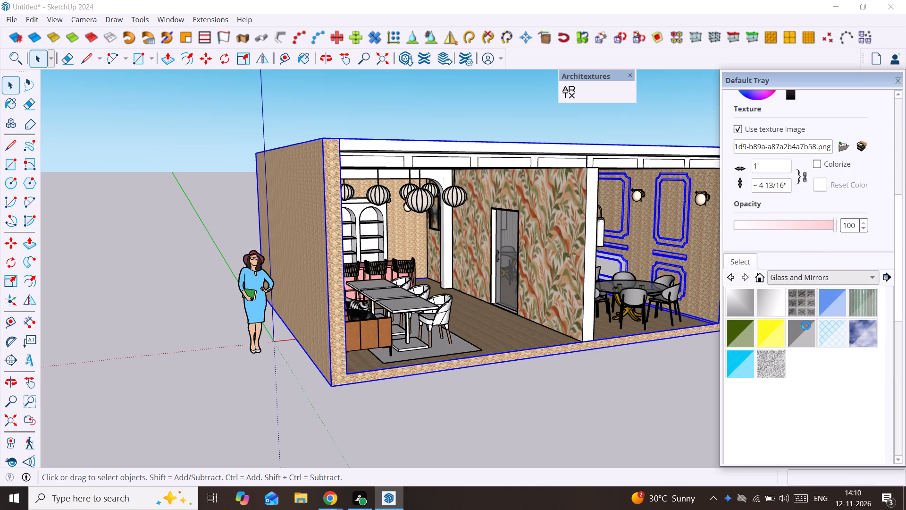
{"action": "left_click", "coordinate": [745, 305]}
{"action": "left_click", "coordinate": [524, 334]}
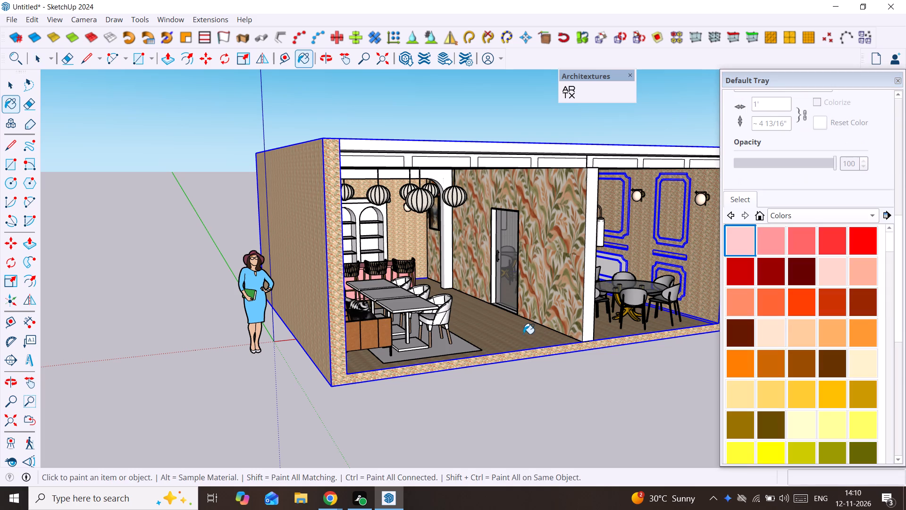
{"action": "middle_click_drag", "start_coordinate": [523, 334], "coordinate": [450, 357]}
{"action": "key", "text": "space"}
{"action": "left_click", "coordinate": [437, 415]}
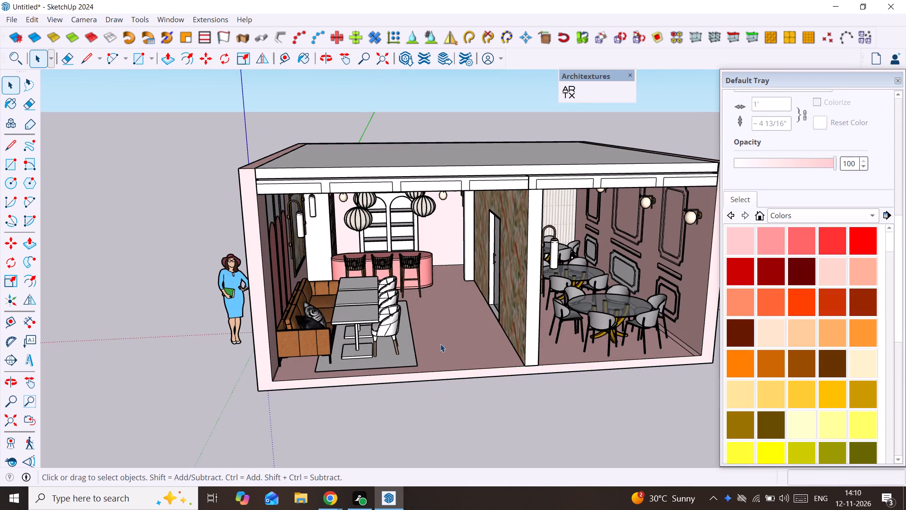
Open the room shell group for editing, select only its floor face, and show the Architextures library.
{"action": "double_click", "coordinate": [440, 344]}
{"action": "left_click", "coordinate": [440, 344]}
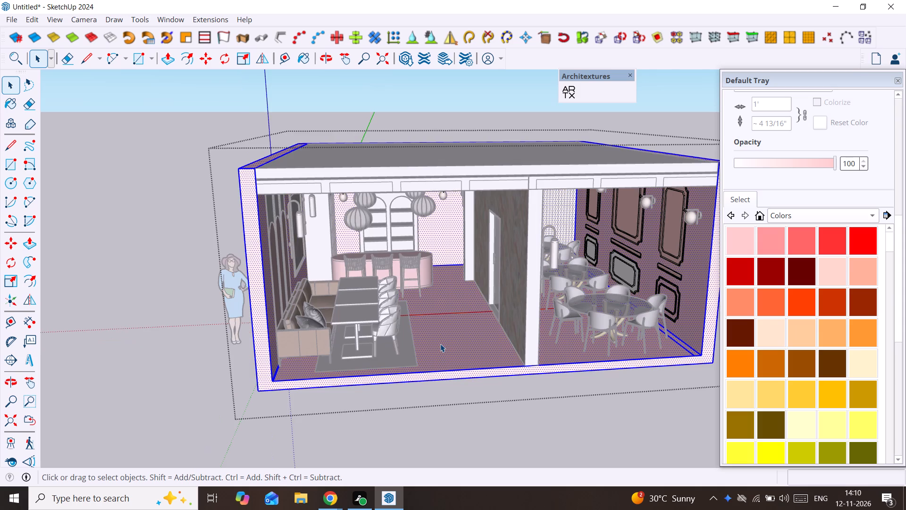
{"action": "left_click", "coordinate": [440, 344]}
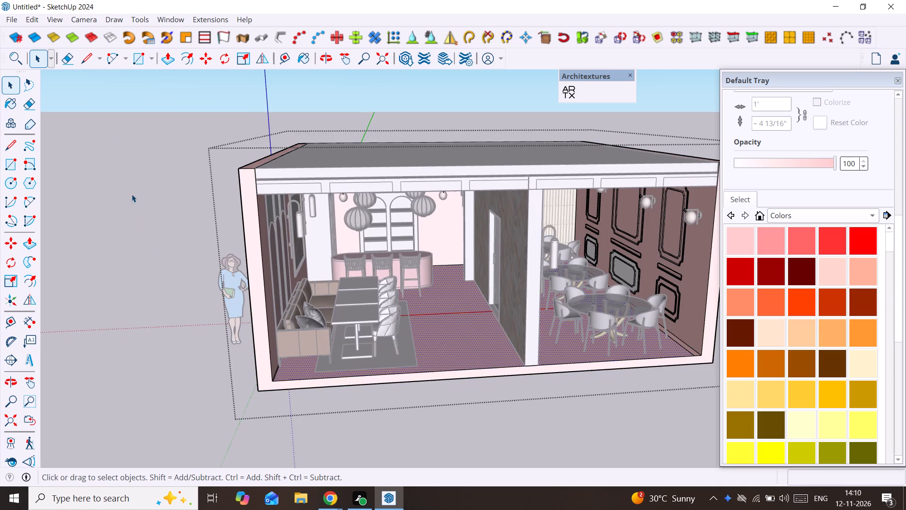
{"action": "left_click", "coordinate": [579, 89]}
{"action": "left_click", "coordinate": [575, 91]}
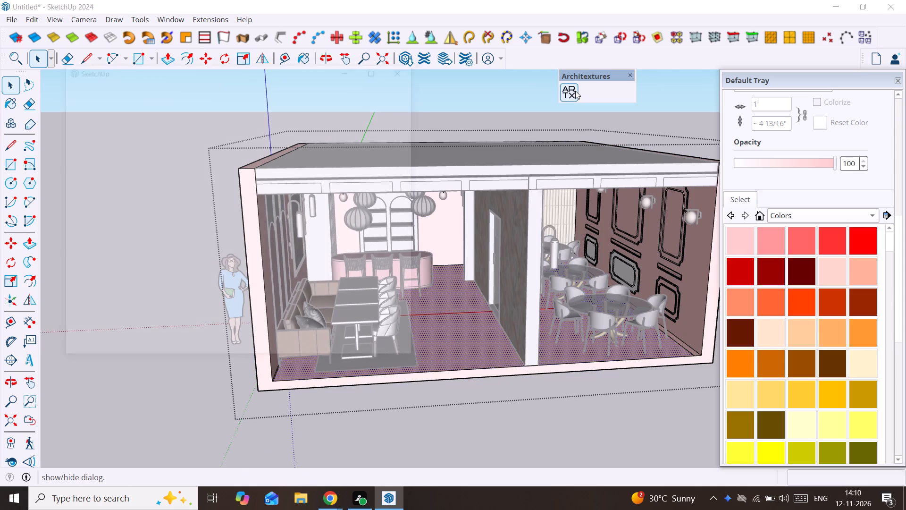
Look through the initially loaded Architextures textures for a floor finish.
{"action": "scroll", "coordinate": [338, 168], "scroll_direction": "down", "scroll_amount": 3}
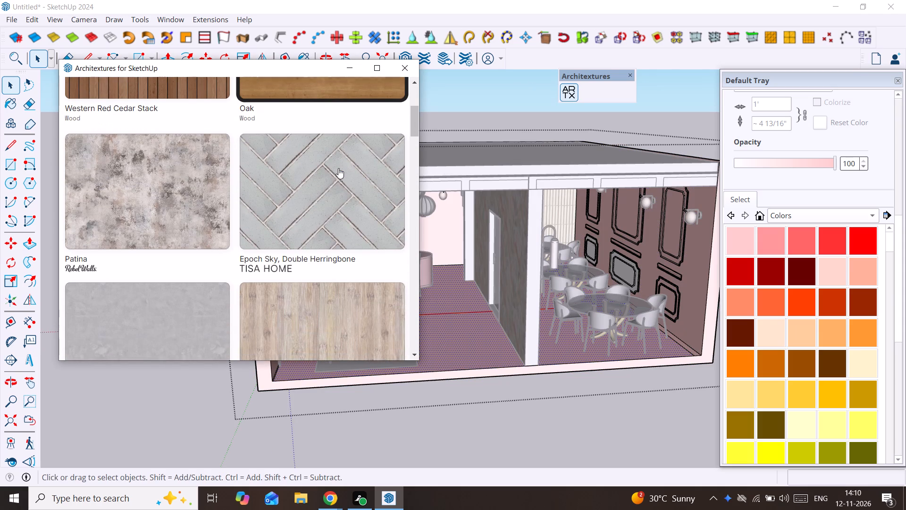
{"action": "scroll", "coordinate": [338, 168], "scroll_direction": "down", "scroll_amount": 8}
{"action": "scroll", "coordinate": [338, 169], "scroll_direction": "up", "scroll_amount": 2}
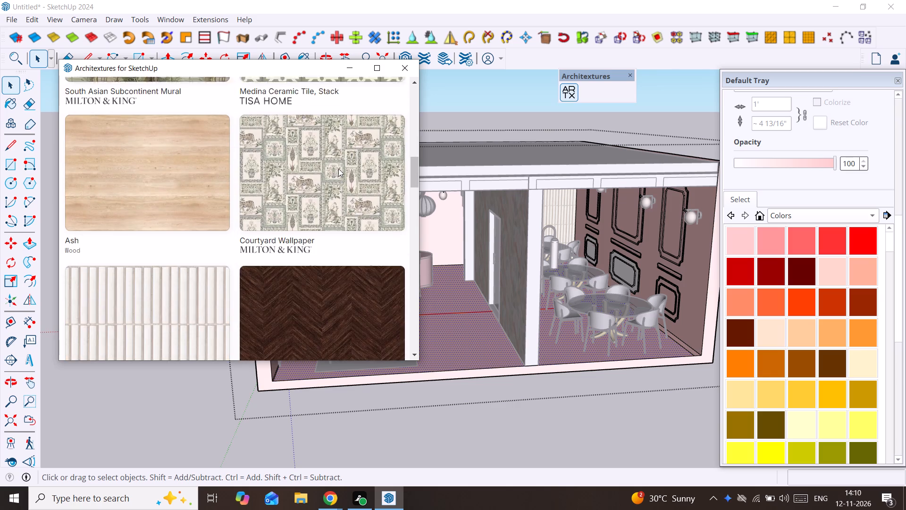
{"action": "scroll", "coordinate": [338, 169], "scroll_direction": "up", "scroll_amount": 1}
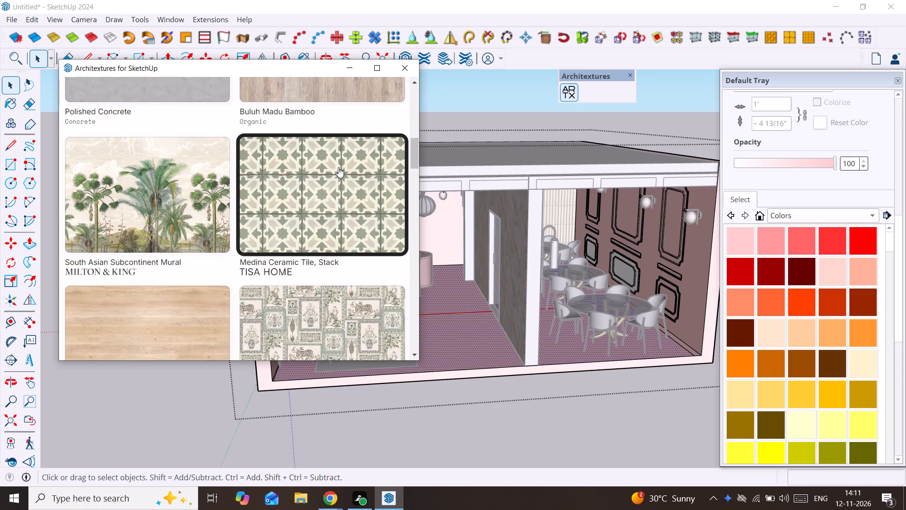
{"action": "scroll", "coordinate": [340, 167], "scroll_direction": "down", "scroll_amount": 2}
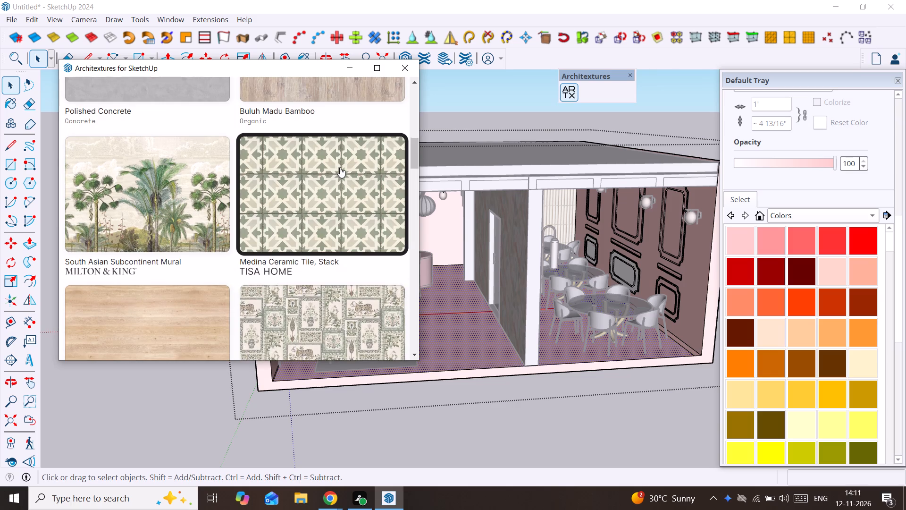
{"action": "scroll", "coordinate": [340, 167], "scroll_direction": "down", "scroll_amount": 11}
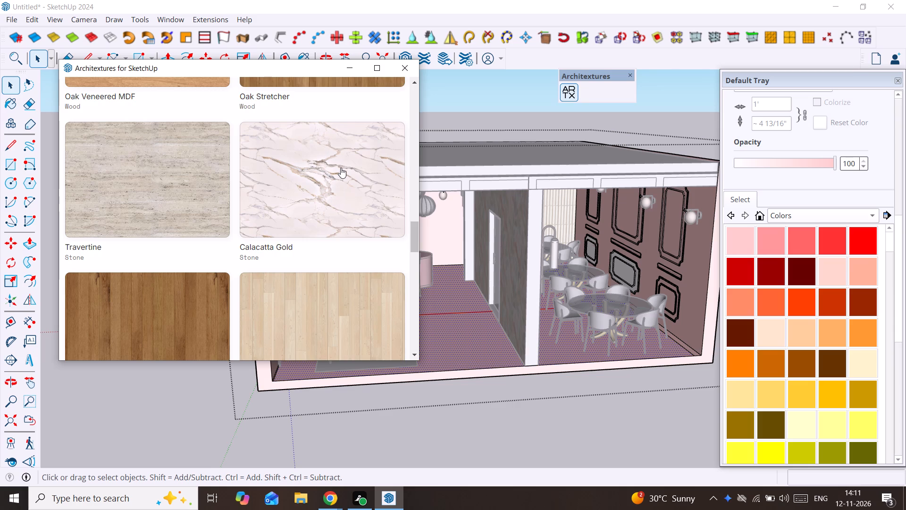
{"action": "scroll", "coordinate": [341, 168], "scroll_direction": "down", "scroll_amount": 8}
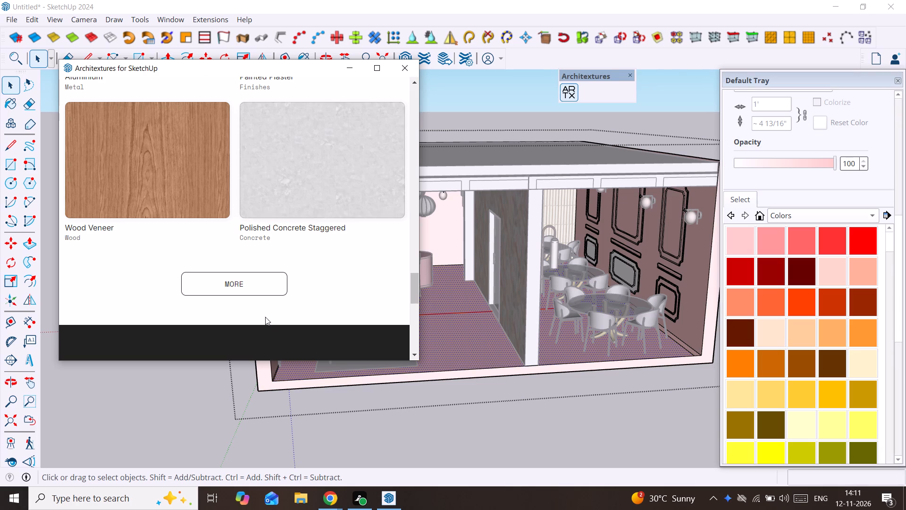
Load two more batches of Architextures textures and look through them for a floor finish.
{"action": "left_click", "coordinate": [260, 286]}
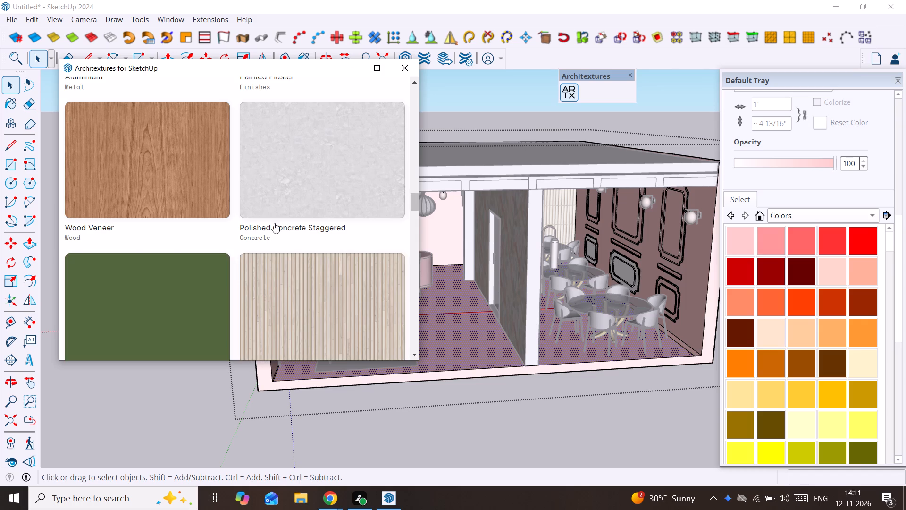
{"action": "scroll", "coordinate": [274, 223], "scroll_direction": "down", "scroll_amount": 14}
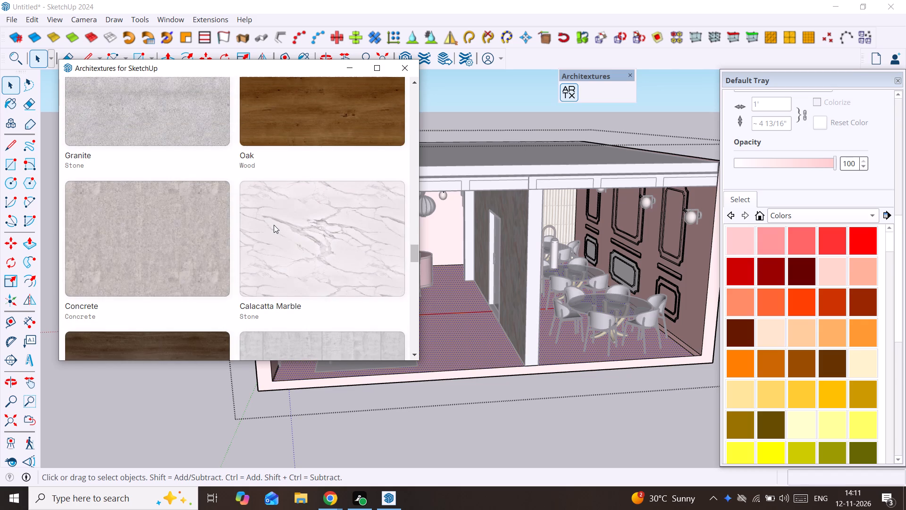
{"action": "scroll", "coordinate": [274, 225], "scroll_direction": "down", "scroll_amount": 14}
{"action": "scroll", "coordinate": [269, 230], "scroll_direction": "up", "scroll_amount": 3}
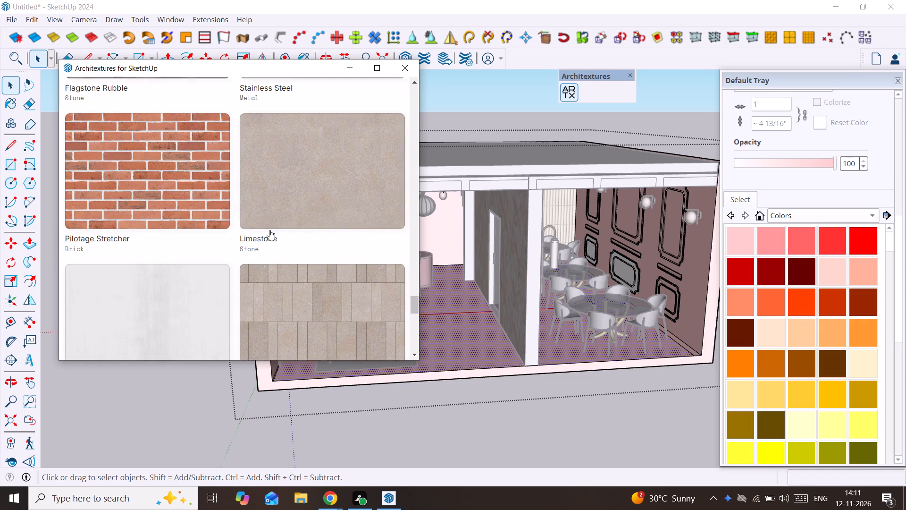
{"action": "scroll", "coordinate": [269, 230], "scroll_direction": "up", "scroll_amount": 1}
{"action": "scroll", "coordinate": [269, 230], "scroll_direction": "down", "scroll_amount": 9}
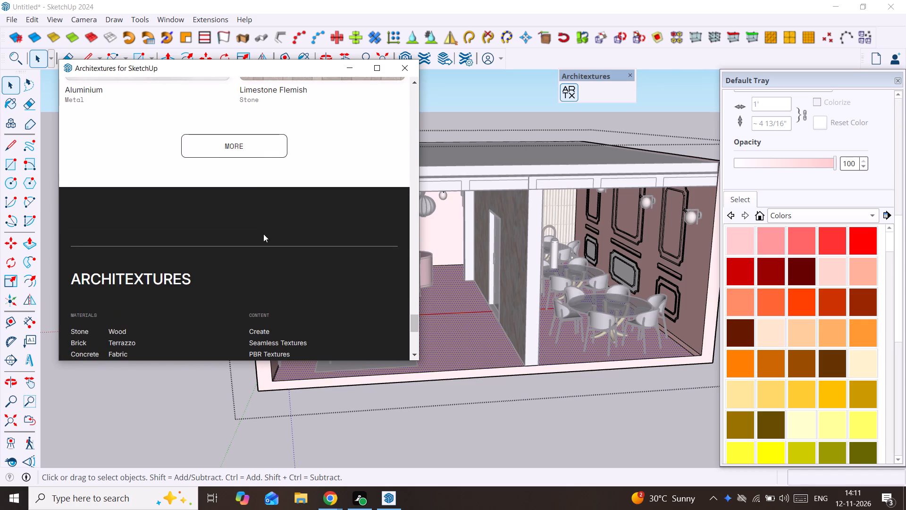
{"action": "left_click", "coordinate": [264, 150]}
{"action": "scroll", "coordinate": [277, 214], "scroll_direction": "down", "scroll_amount": 13}
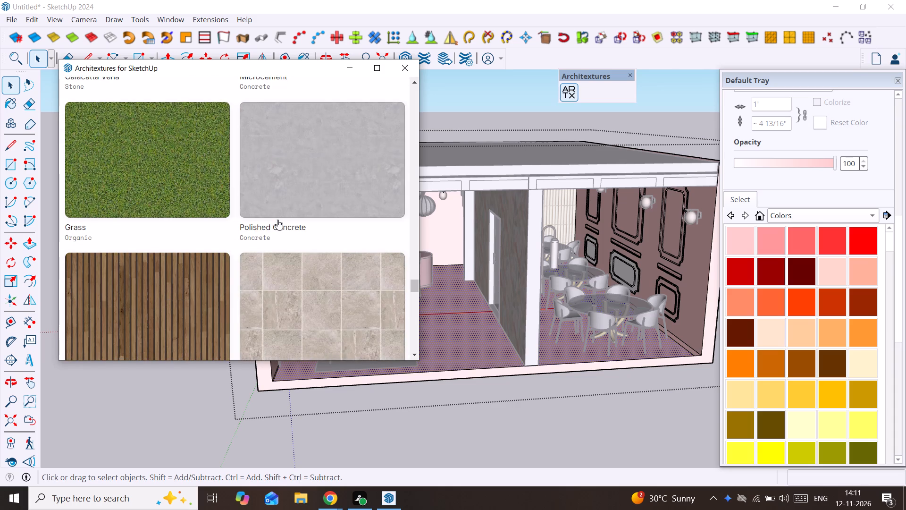
{"action": "scroll", "coordinate": [277, 220], "scroll_direction": "down", "scroll_amount": 13}
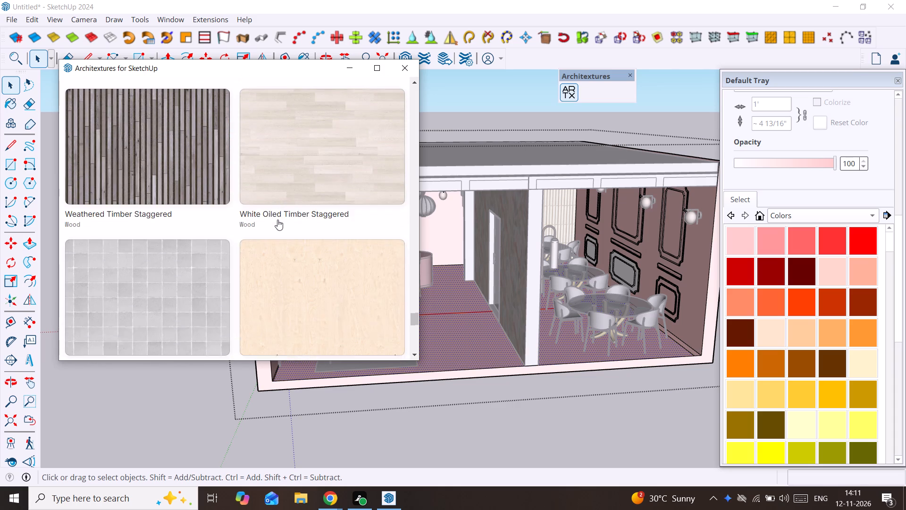
{"action": "scroll", "coordinate": [277, 220], "scroll_direction": "down", "scroll_amount": 6}
Return to the start of the Architextures library and search it for "tiles".
{"action": "scroll", "coordinate": [277, 220], "scroll_direction": "up", "scroll_amount": 5}
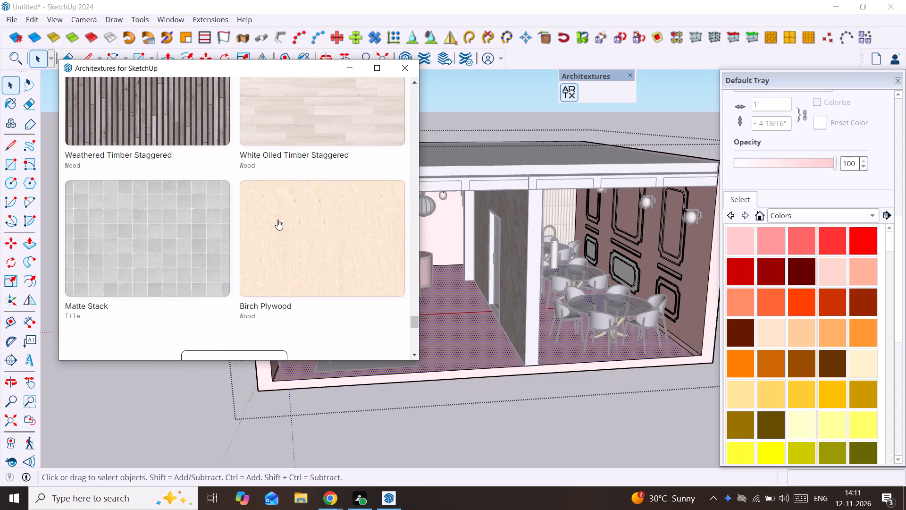
{"action": "scroll", "coordinate": [277, 220], "scroll_direction": "up", "scroll_amount": 1}
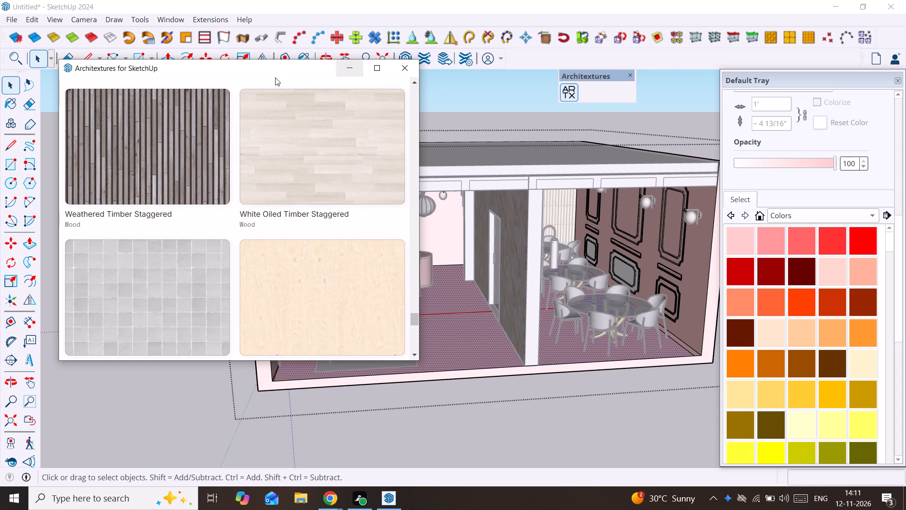
{"action": "scroll", "coordinate": [221, 157], "scroll_direction": "up", "scroll_amount": 12}
{"action": "scroll", "coordinate": [322, 227], "scroll_direction": "up", "scroll_amount": 11}
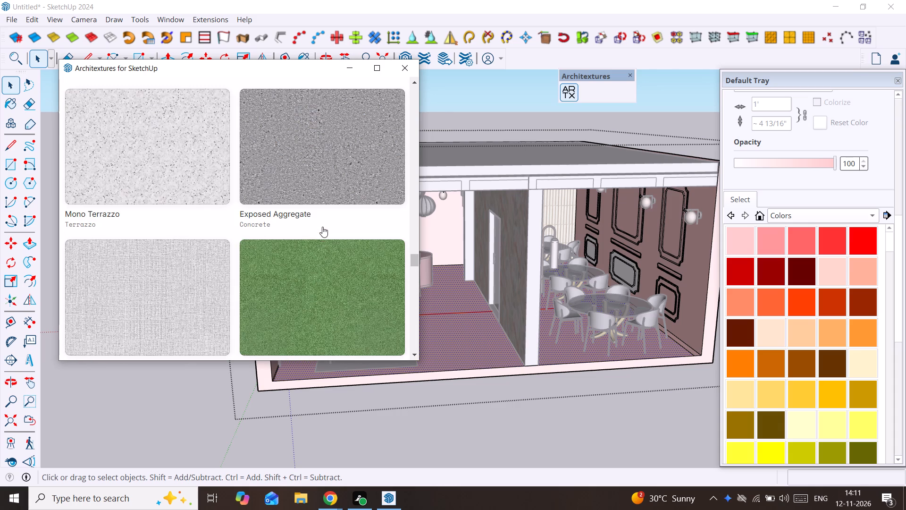
{"action": "scroll", "coordinate": [322, 227], "scroll_direction": "up", "scroll_amount": 8}
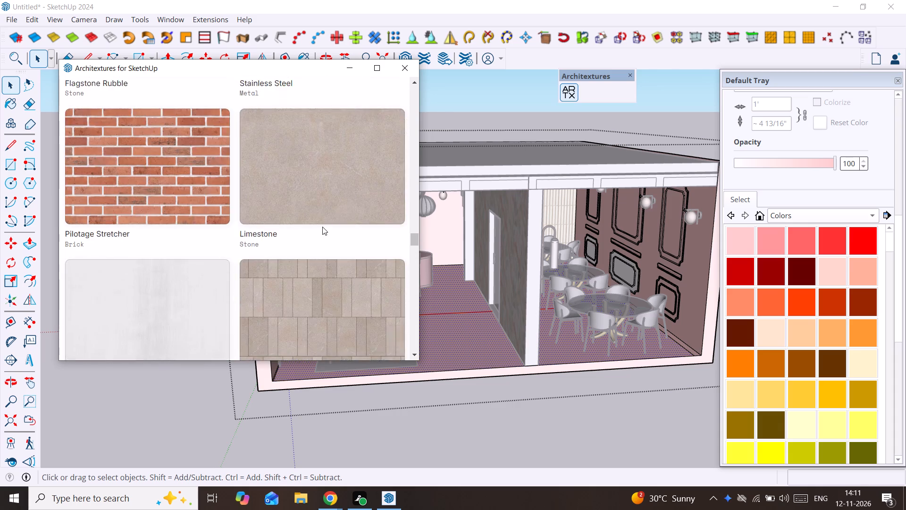
{"action": "scroll", "coordinate": [322, 227], "scroll_direction": "up", "scroll_amount": 20}
{"action": "scroll", "coordinate": [322, 227], "scroll_direction": "up", "scroll_amount": 10}
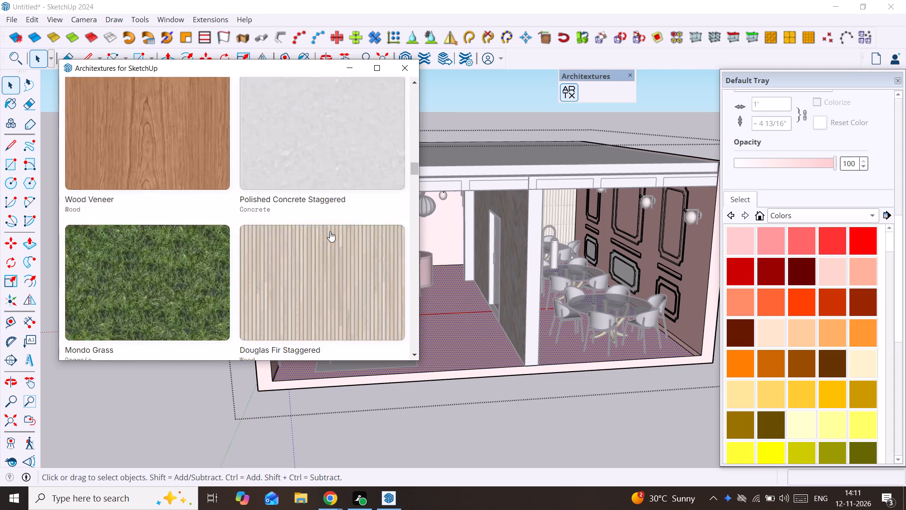
{"action": "scroll", "coordinate": [358, 306], "scroll_direction": "up", "scroll_amount": 20}
{"action": "scroll", "coordinate": [358, 306], "scroll_direction": "up", "scroll_amount": 4}
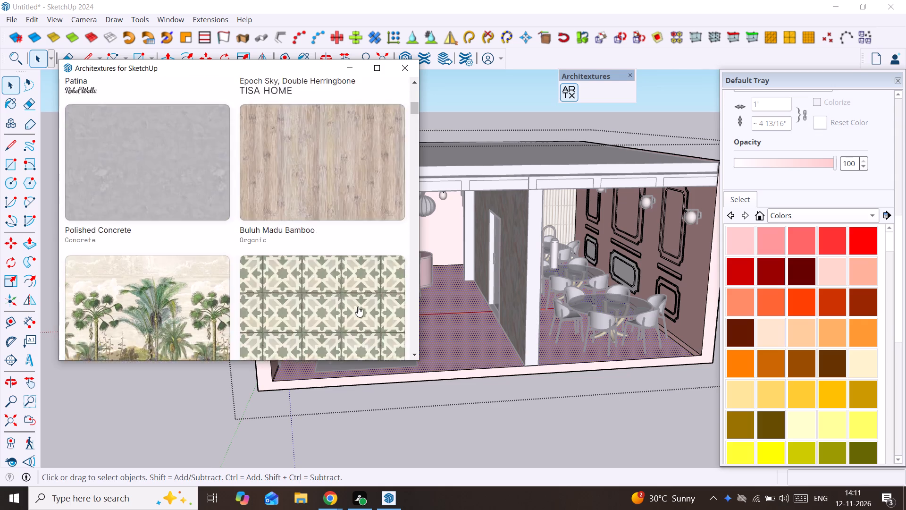
{"action": "scroll", "coordinate": [358, 306], "scroll_direction": "up", "scroll_amount": 11}
{"action": "left_click", "coordinate": [303, 116]}
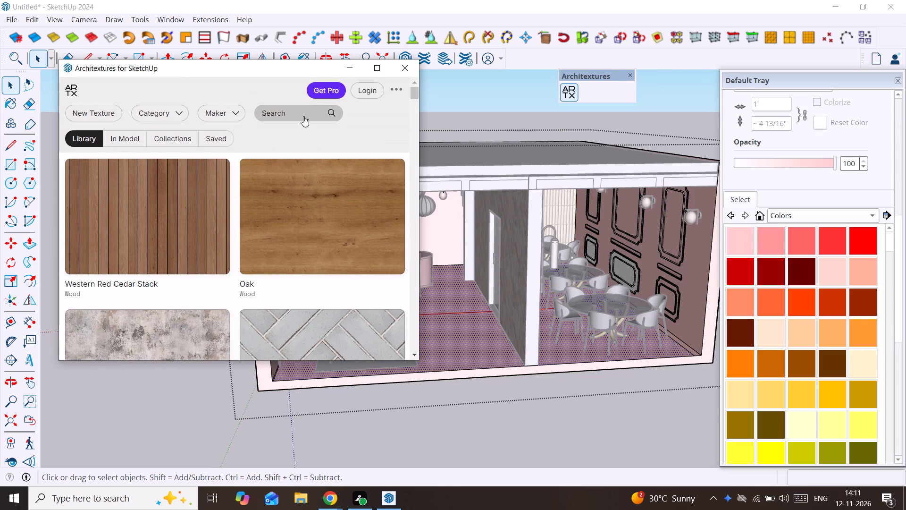
{"action": "key", "text": "t"}
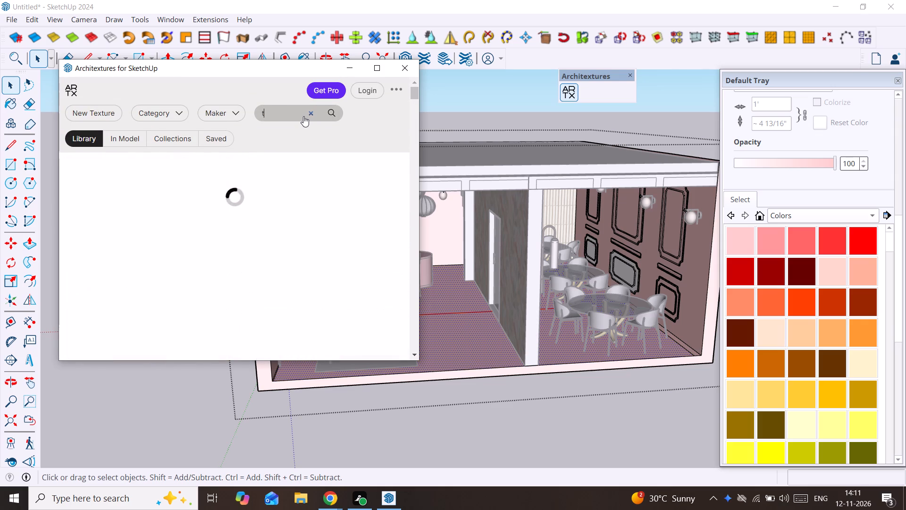
{"action": "type", "text": "iles"}
{"action": "key", "text": "Return"}
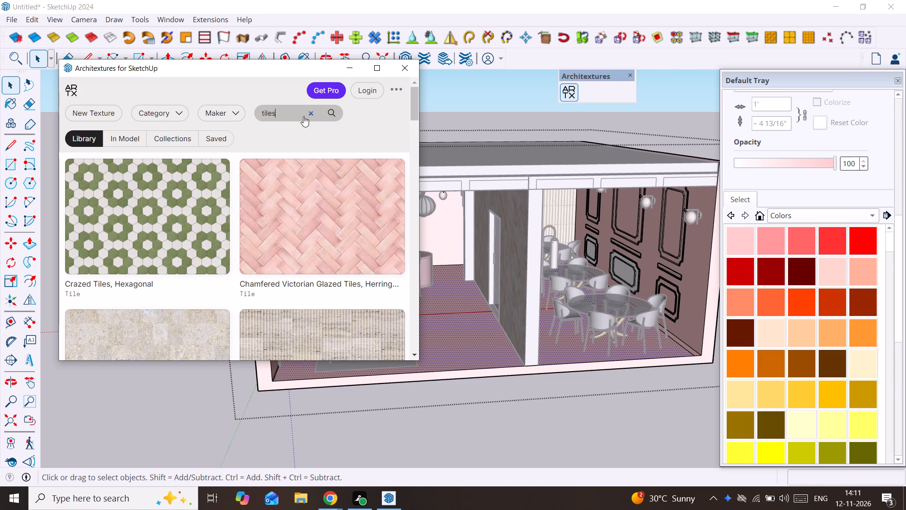
Look through the tile search results for a suitable restaurant floor finish.
{"action": "scroll", "coordinate": [280, 238], "scroll_direction": "down", "scroll_amount": 4}
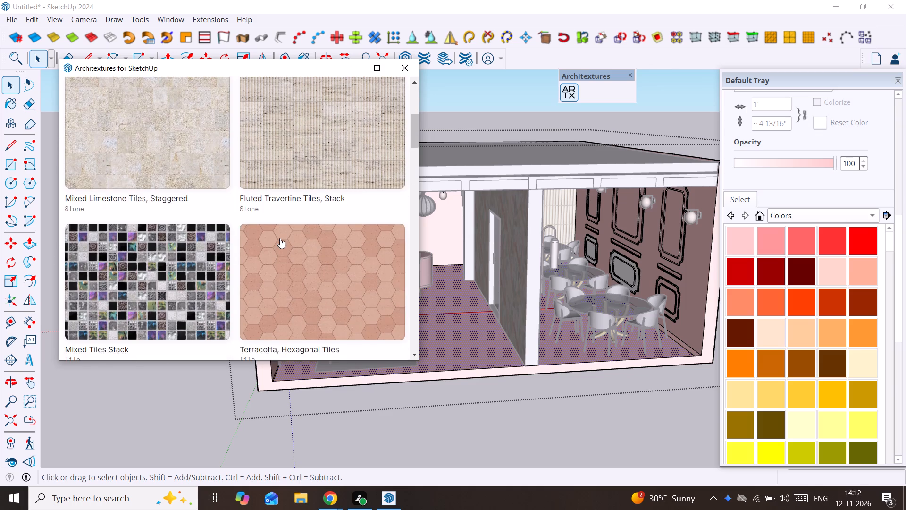
{"action": "scroll", "coordinate": [280, 238], "scroll_direction": "down", "scroll_amount": 8}
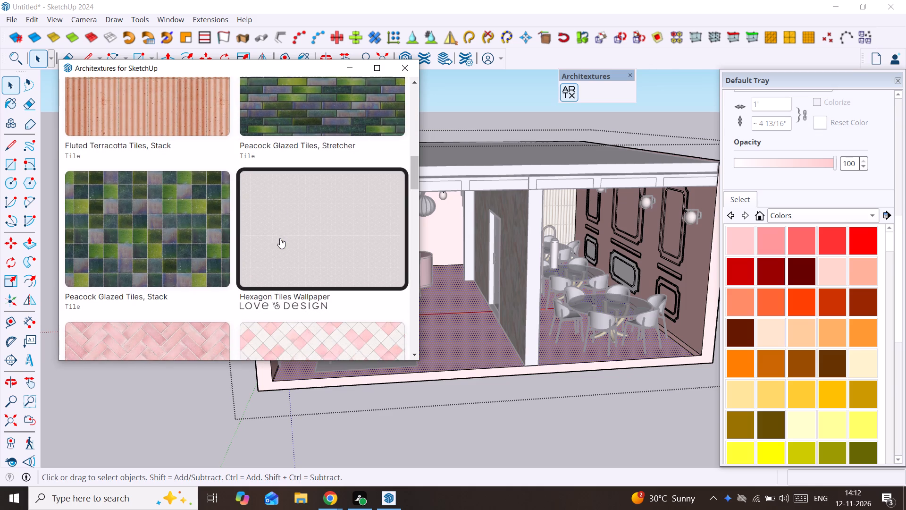
{"action": "scroll", "coordinate": [280, 238], "scroll_direction": "down", "scroll_amount": 5}
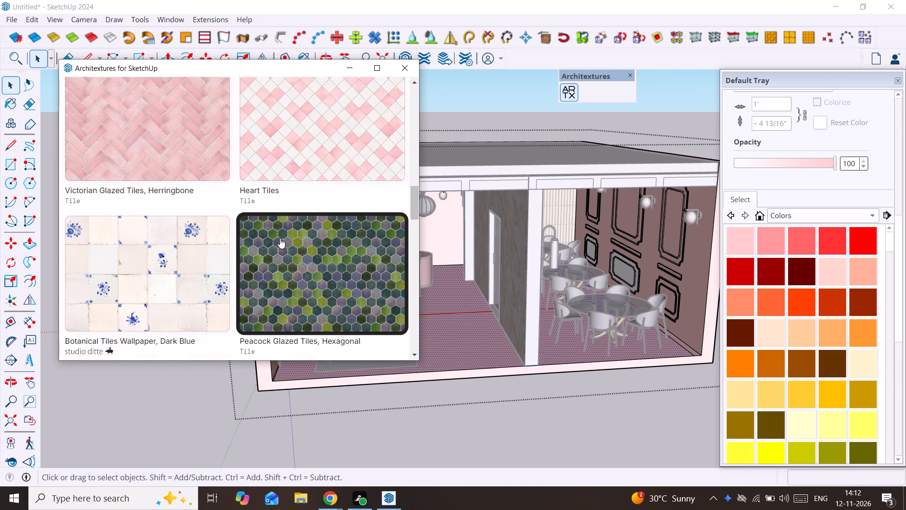
{"action": "scroll", "coordinate": [280, 238], "scroll_direction": "down", "scroll_amount": 7}
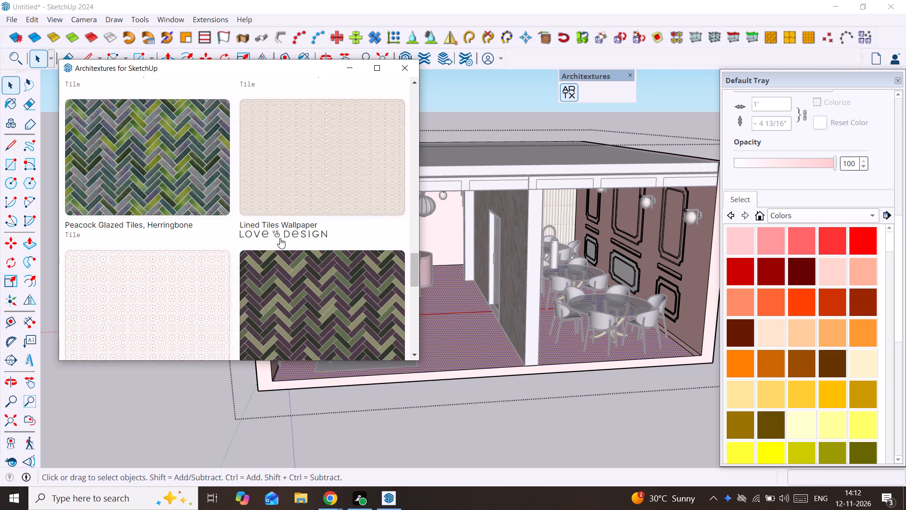
{"action": "scroll", "coordinate": [280, 238], "scroll_direction": "down", "scroll_amount": 12}
{"action": "scroll", "coordinate": [280, 238], "scroll_direction": "up", "scroll_amount": 3}
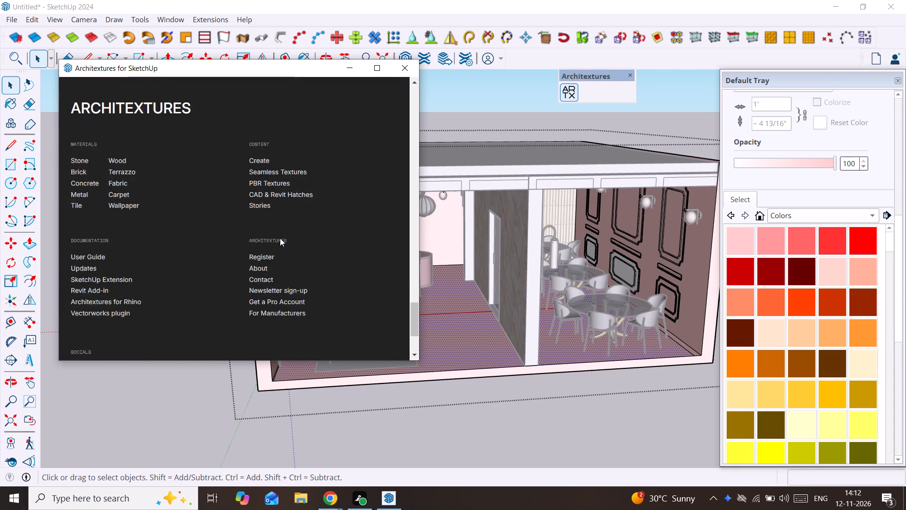
{"action": "scroll", "coordinate": [280, 238], "scroll_direction": "up", "scroll_amount": 9}
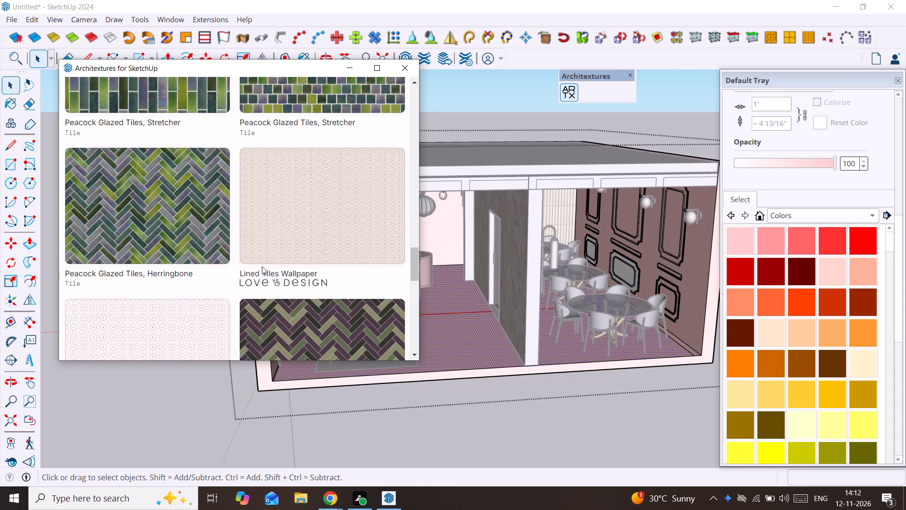
{"action": "scroll", "coordinate": [262, 266], "scroll_direction": "up", "scroll_amount": 19}
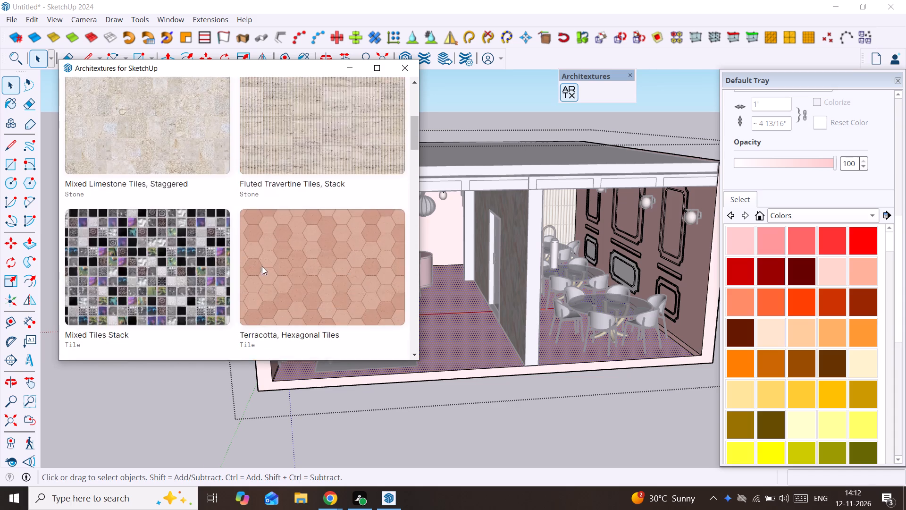
{"action": "scroll", "coordinate": [262, 266], "scroll_direction": "up", "scroll_amount": 8}
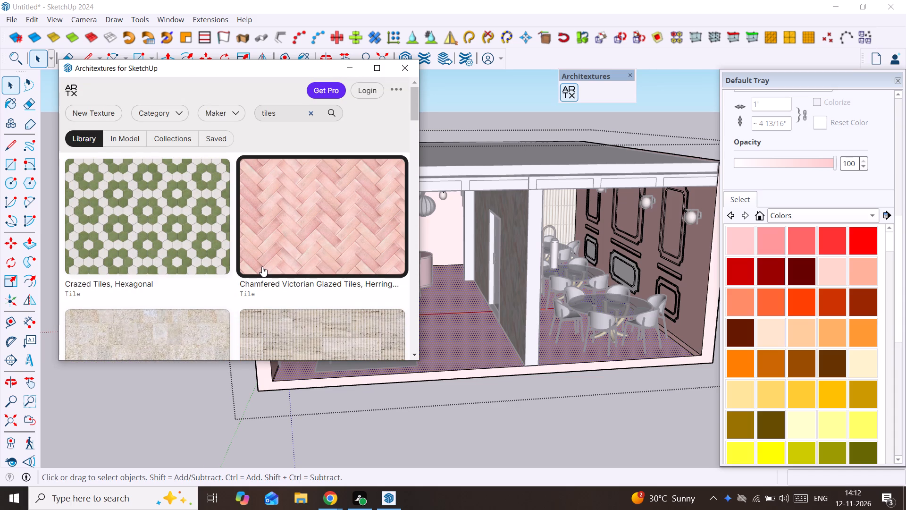
Replace the Architextures search term with "white" and run the search.
{"action": "key", "text": "BackSpace"}
{"action": "key", "text": "BackSpace"}
{"action": "key", "text": "BackSpace"}
{"action": "key", "text": "BackSpace"}
{"action": "key", "text": "BackSpace"}
{"action": "key", "text": "BackSpace"}
{"action": "key", "text": "BackSpace"}
{"action": "key", "text": "BackSpace"}
{"action": "key", "text": "BackSpace"}
{"action": "key", "text": "BackSpace"}
{"action": "key", "text": "BackSpace"}
{"action": "key", "text": "BackSpace"}
{"action": "key", "text": "BackSpace"}
{"action": "key", "text": "BackSpace"}
{"action": "key", "text": "BackSpace"}
{"action": "key", "text": "BackSpace"}
{"action": "type", "text": "white"}
{"action": "key", "text": "Return"}
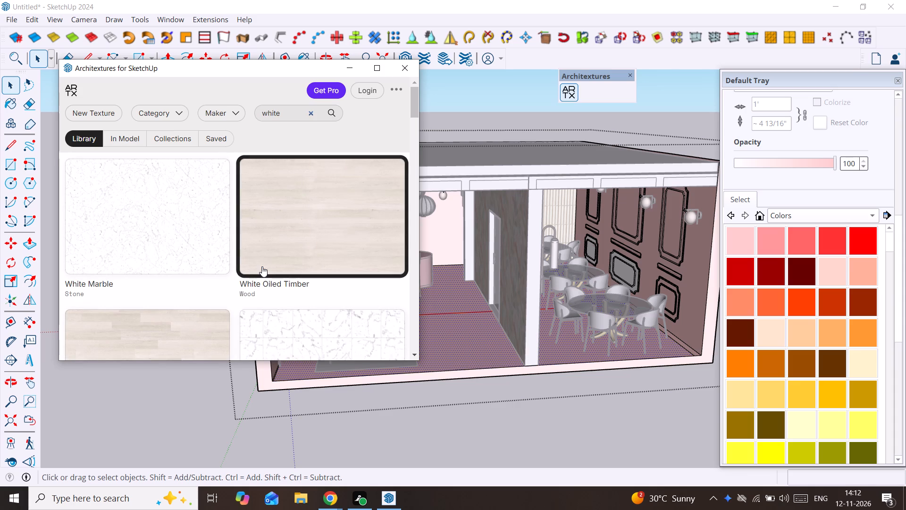
Look through the white textures for a suitable floor finish.
{"action": "scroll", "coordinate": [262, 266], "scroll_direction": "down", "scroll_amount": 5}
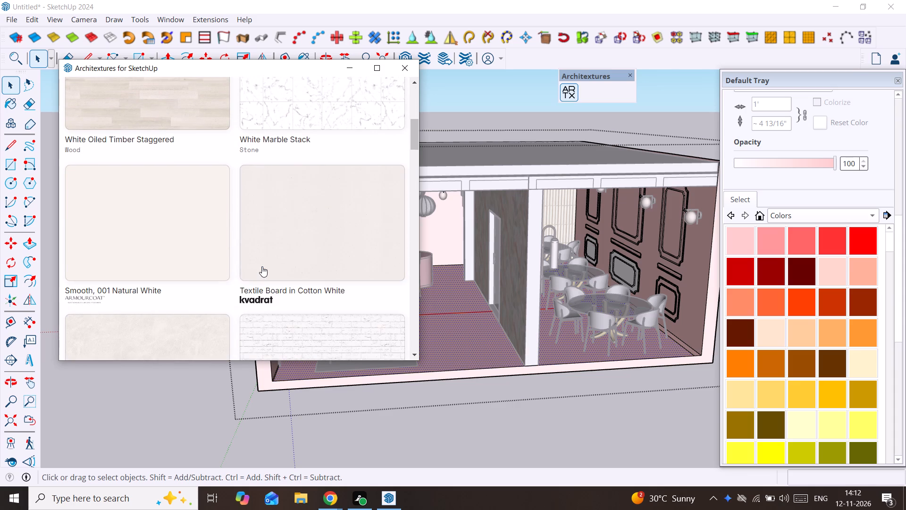
{"action": "scroll", "coordinate": [262, 266], "scroll_direction": "down", "scroll_amount": 9}
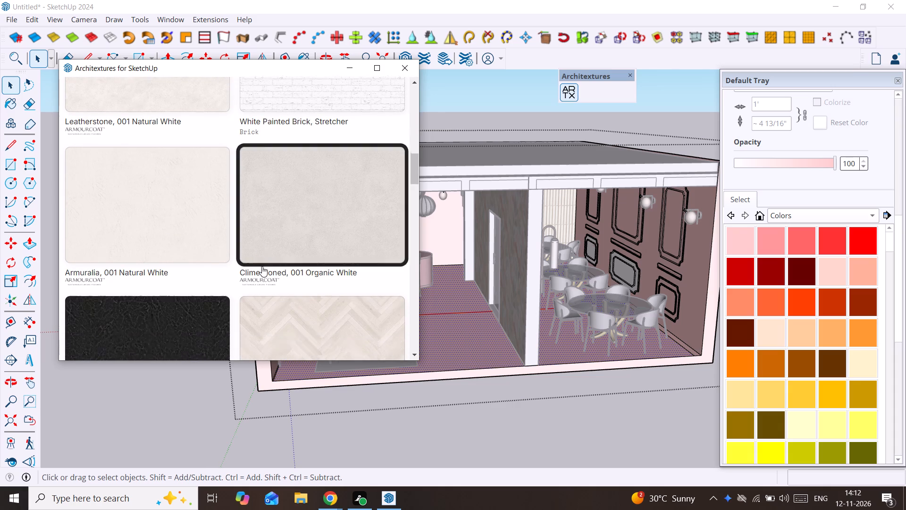
{"action": "scroll", "coordinate": [262, 266], "scroll_direction": "down", "scroll_amount": 1}
{"action": "scroll", "coordinate": [262, 266], "scroll_direction": "up", "scroll_amount": 11}
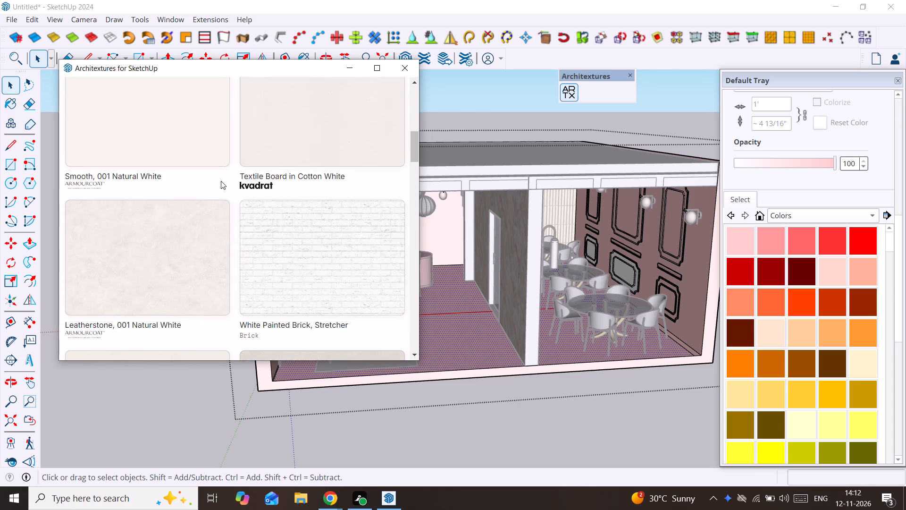
{"action": "scroll", "coordinate": [277, 180], "scroll_direction": "up", "scroll_amount": 5}
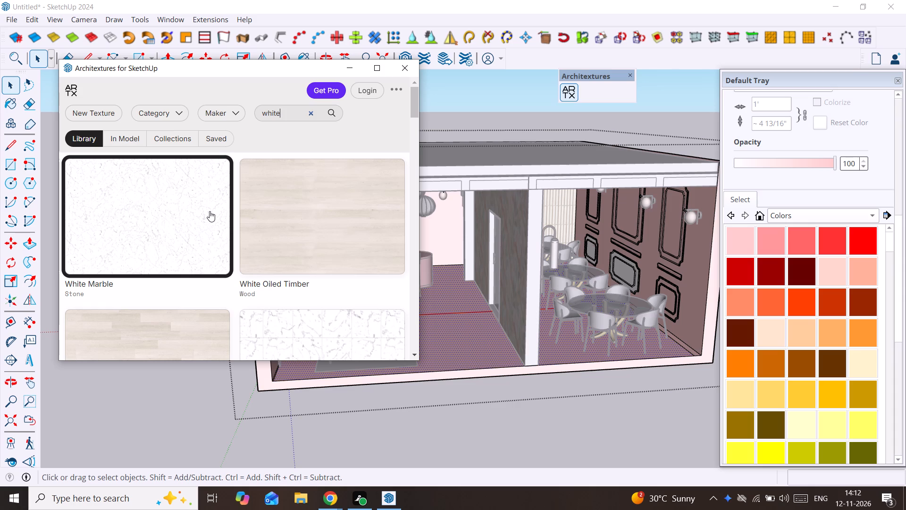
Open the White Marble stone texture, look over its page, and import it into the model.
{"action": "left_click", "coordinate": [210, 211]}
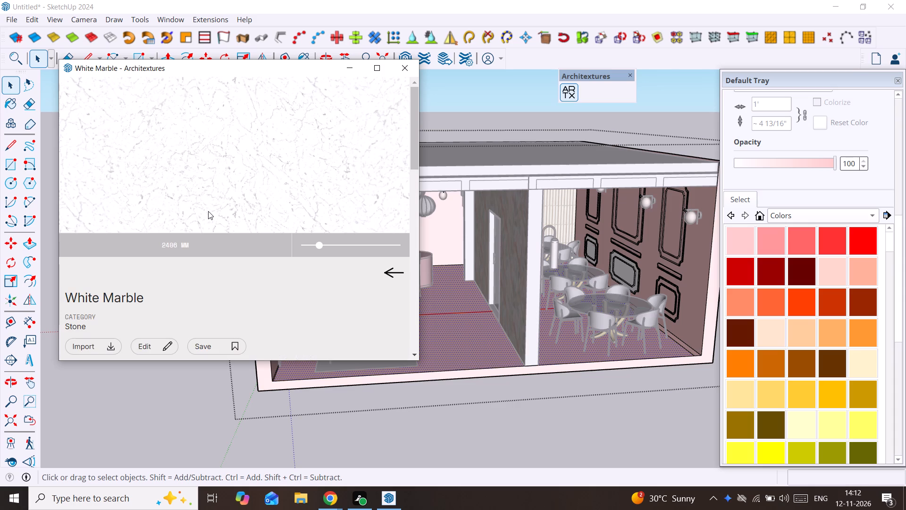
{"action": "scroll", "coordinate": [203, 215], "scroll_direction": "down", "scroll_amount": 11}
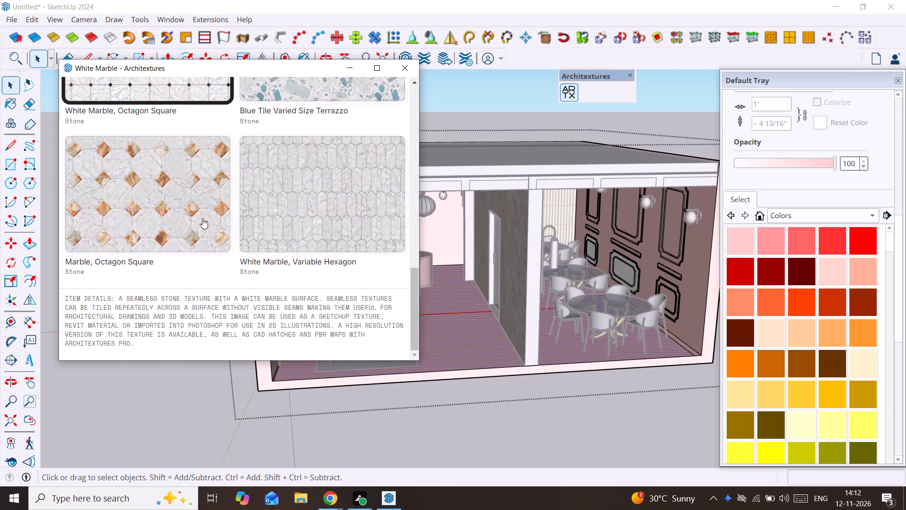
{"action": "scroll", "coordinate": [202, 218], "scroll_direction": "down", "scroll_amount": 4}
{"action": "scroll", "coordinate": [202, 218], "scroll_direction": "up", "scroll_amount": 11}
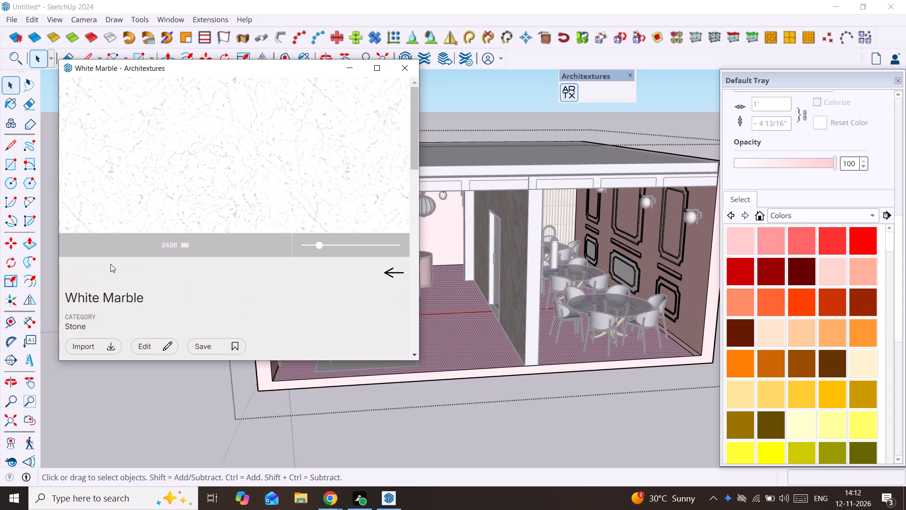
{"action": "left_click", "coordinate": [105, 347]}
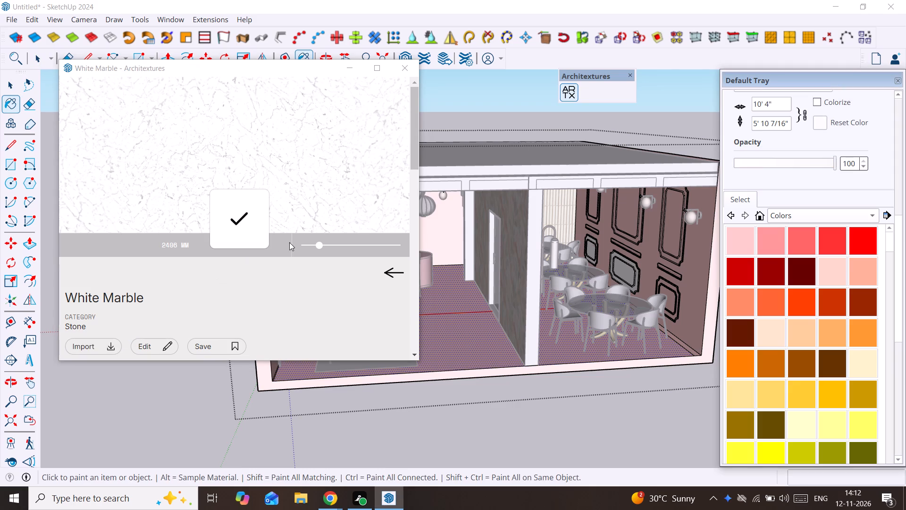
Close the texture library and paint the selected floor face with White Marble.
{"action": "left_click", "coordinate": [400, 70]}
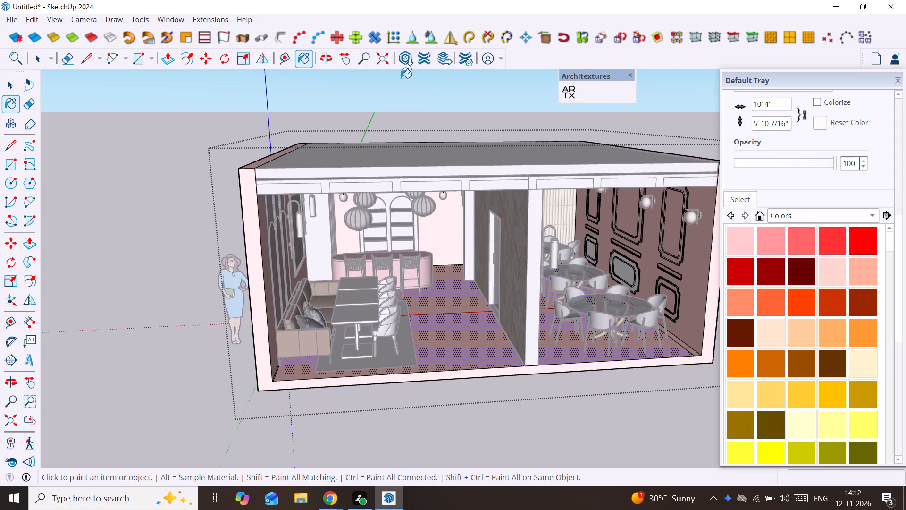
{"action": "left_click", "coordinate": [448, 326]}
Reposition the floor's White Marble texture so that its origin sits at the floor's front corner beside the sofa wall.
{"action": "middle_click_drag", "start_coordinate": [446, 330], "coordinate": [426, 361]}
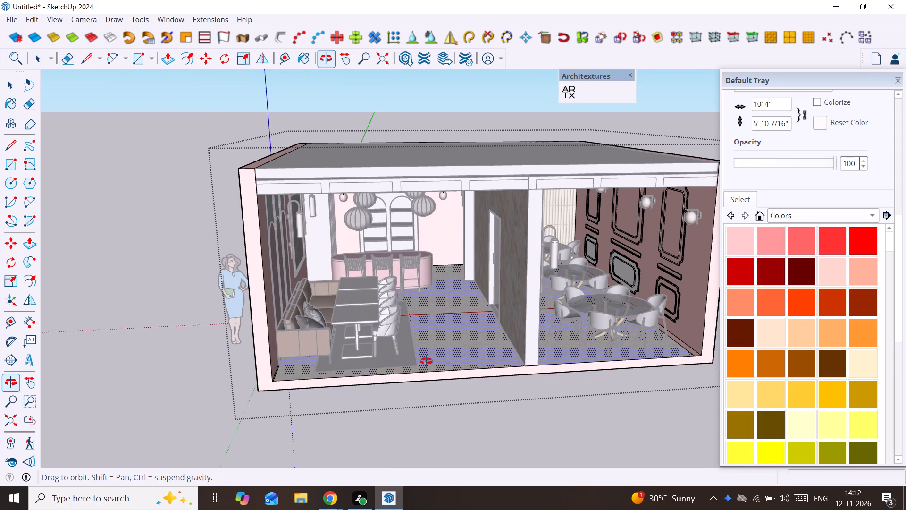
{"action": "middle_click_drag", "start_coordinate": [426, 361], "coordinate": [414, 380]}
{"action": "scroll", "coordinate": [323, 410], "scroll_direction": "up", "scroll_amount": 9}
{"action": "scroll", "coordinate": [516, 331], "scroll_direction": "up", "scroll_amount": 1}
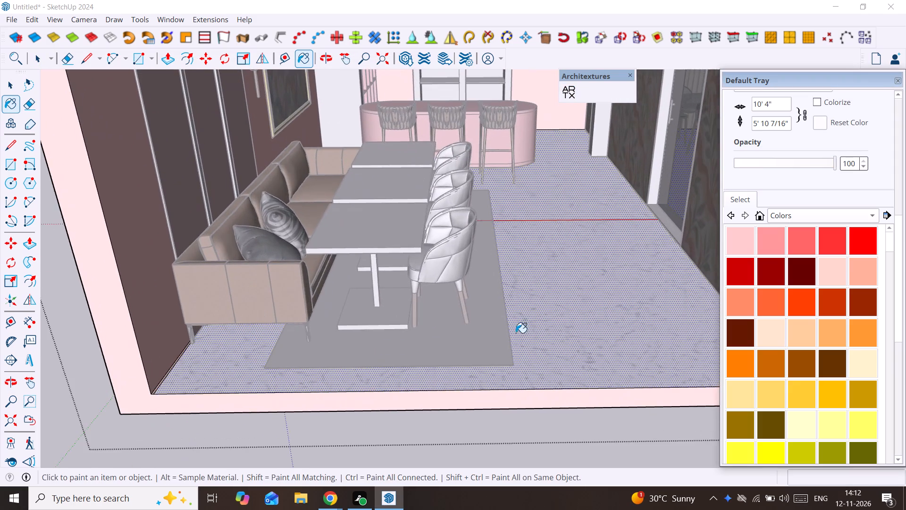
{"action": "middle_click_drag", "start_coordinate": [514, 338], "coordinate": [470, 393]}
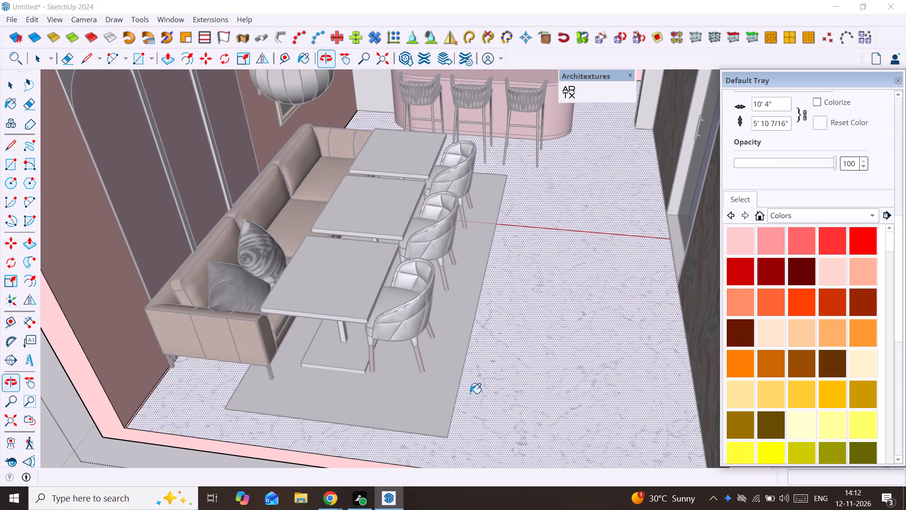
{"action": "right_click", "coordinate": [466, 393]}
{"action": "left_click", "coordinate": [559, 296]}
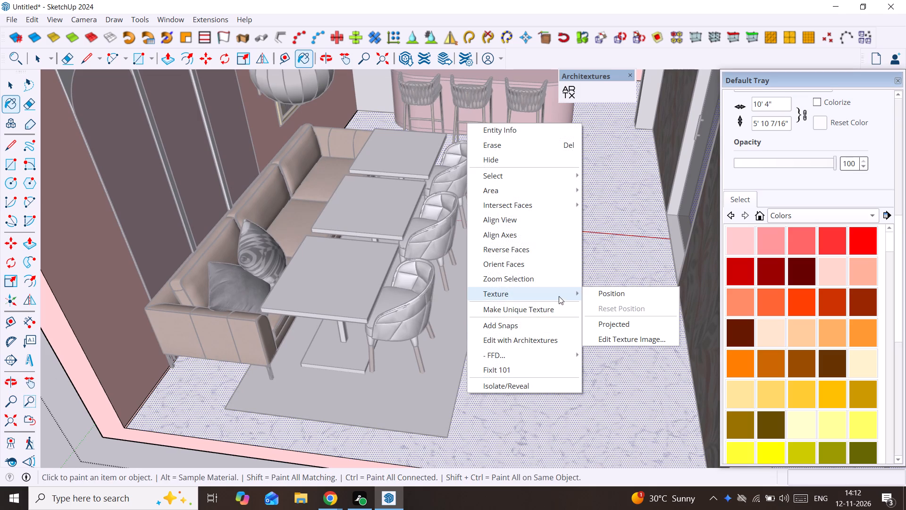
{"action": "left_click", "coordinate": [618, 296]}
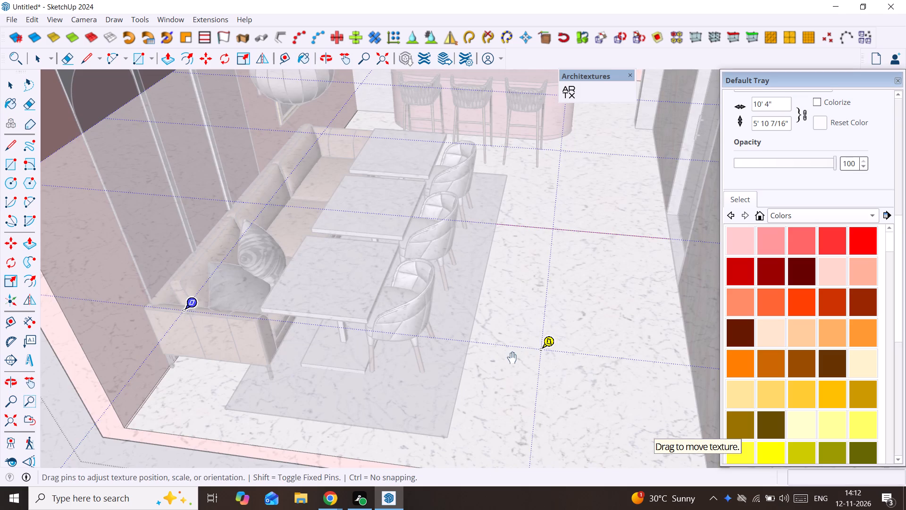
{"action": "scroll", "coordinate": [512, 358], "scroll_direction": "down", "scroll_amount": 8}
{"action": "middle_click_drag", "start_coordinate": [512, 358], "coordinate": [512, 351]}
{"action": "left_click_drag", "start_coordinate": [322, 408], "coordinate": [331, 404]}
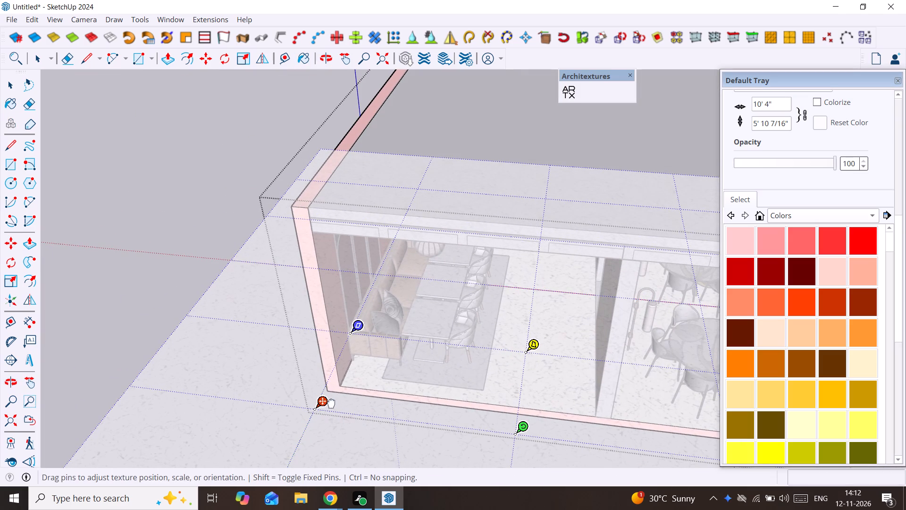
{"action": "left_click_drag", "start_coordinate": [331, 404], "coordinate": [352, 384]}
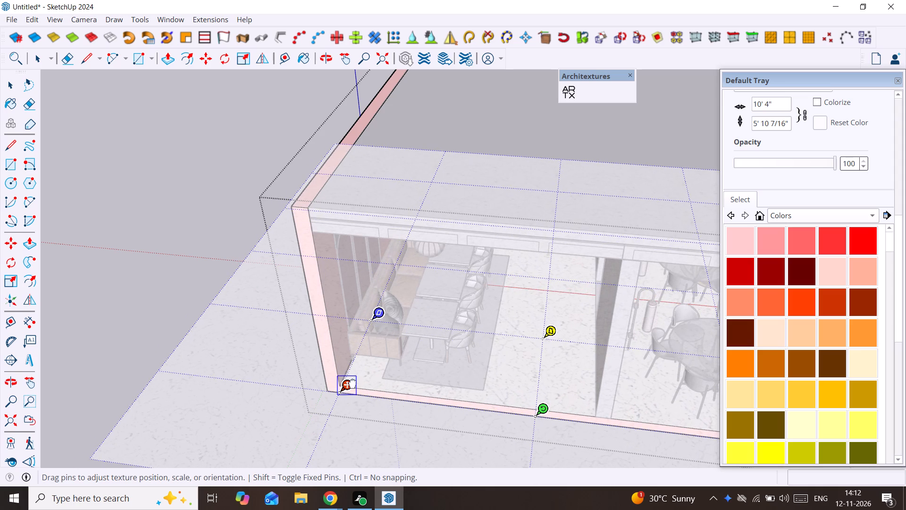
{"action": "left_click_drag", "start_coordinate": [352, 384], "coordinate": [353, 383]}
Adjust the marble texture's direction along the sofa wall, then finish positioning it and deselect the floor.
{"action": "middle_click_drag", "start_coordinate": [422, 322], "coordinate": [414, 305]}
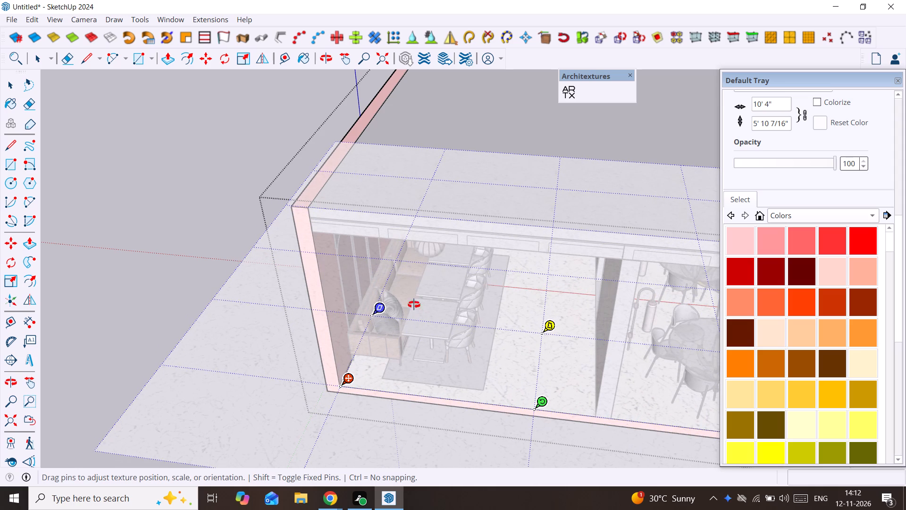
{"action": "middle_click_drag", "start_coordinate": [414, 305], "coordinate": [410, 271]}
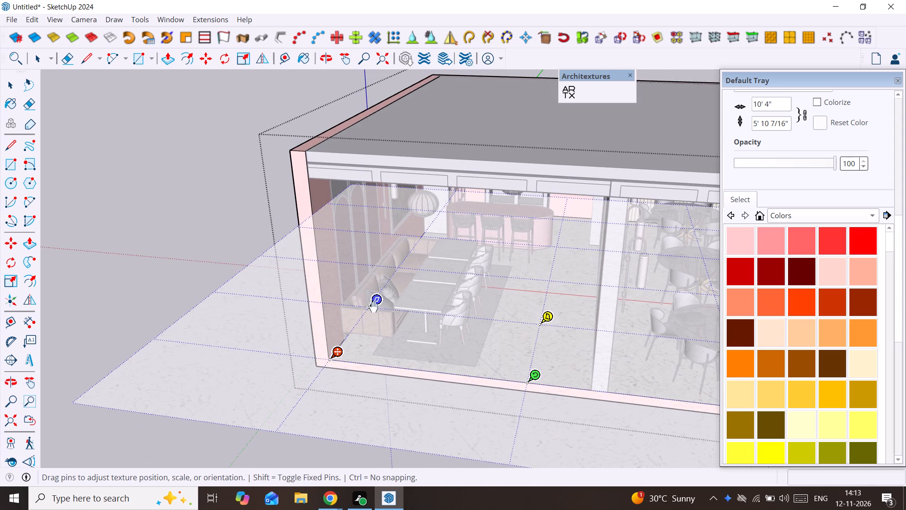
{"action": "scroll", "coordinate": [377, 306], "scroll_direction": "up", "scroll_amount": 3}
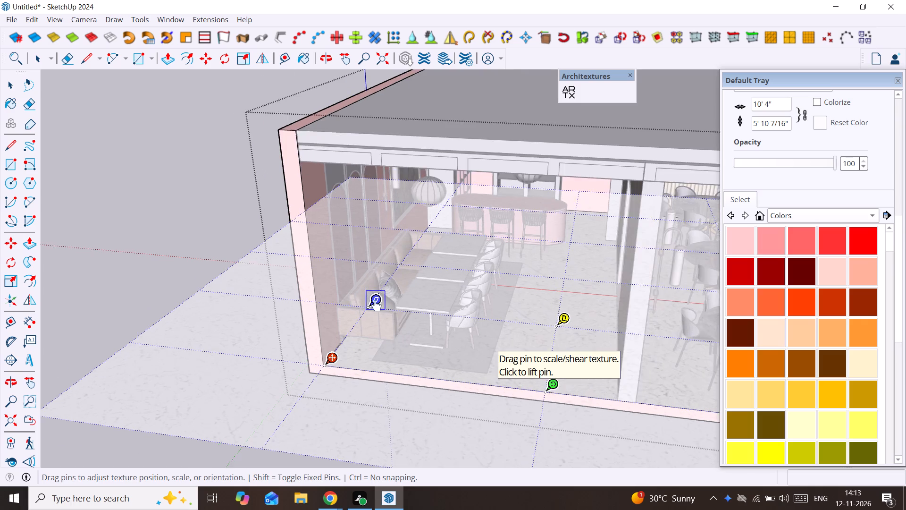
{"action": "left_click_drag", "start_coordinate": [377, 306], "coordinate": [381, 300]}
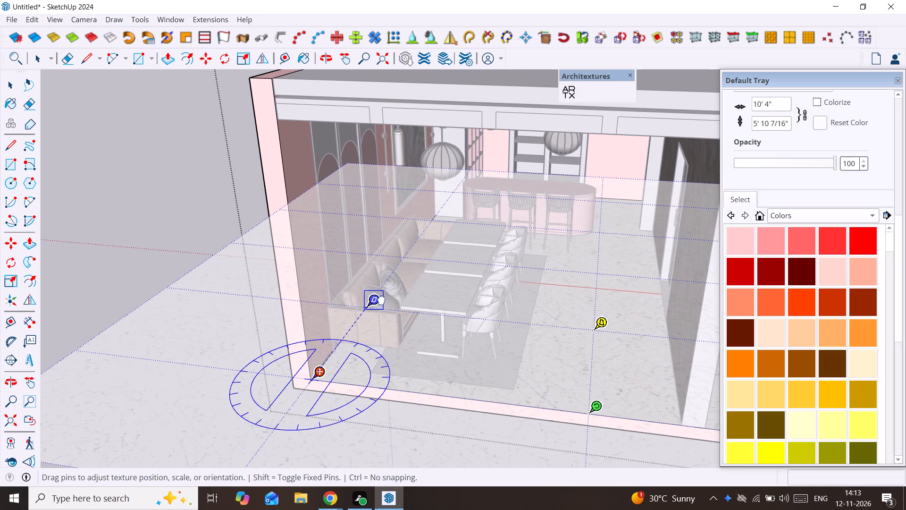
{"action": "left_click_drag", "start_coordinate": [381, 300], "coordinate": [387, 290]}
{"action": "key", "text": "space"}
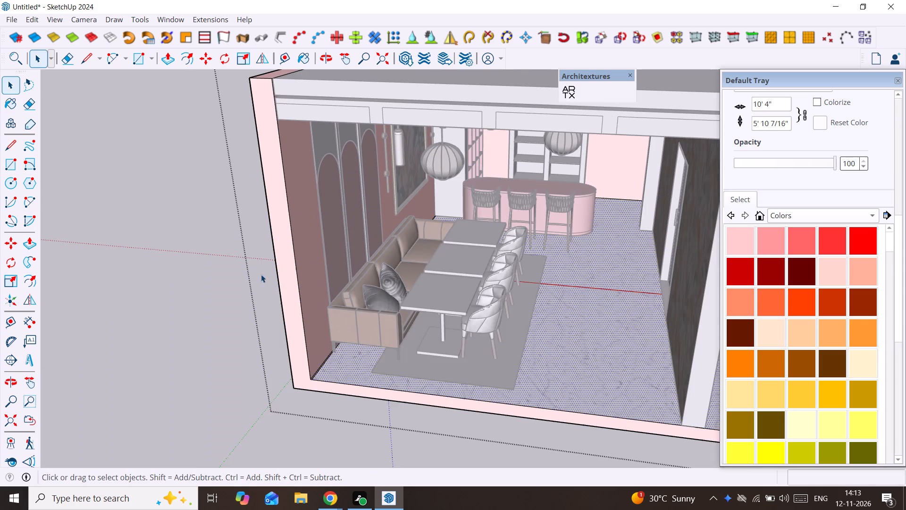
{"action": "left_click", "coordinate": [218, 235]}
Select the rectangular rug area beneath the row of dining tables and open the Architextures library.
{"action": "scroll", "coordinate": [228, 246], "scroll_direction": "down", "scroll_amount": 3}
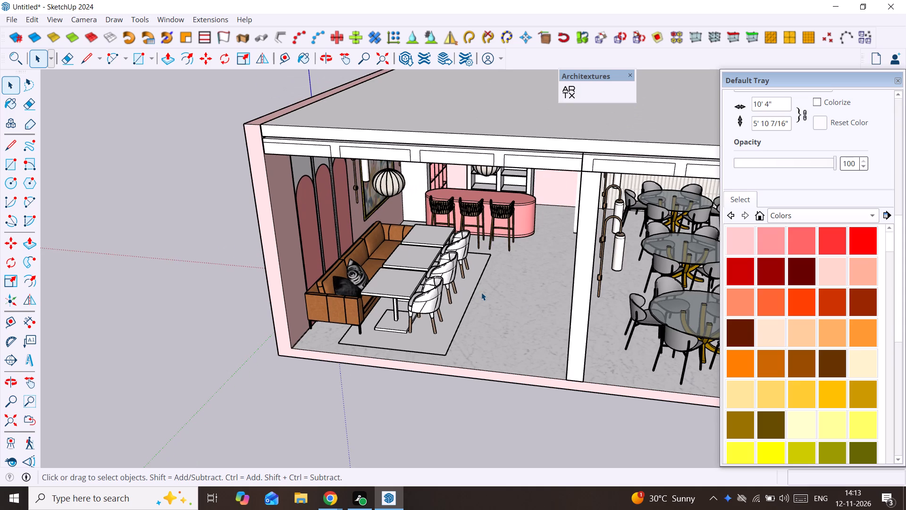
{"action": "scroll", "coordinate": [481, 292], "scroll_direction": "down", "scroll_amount": 2}
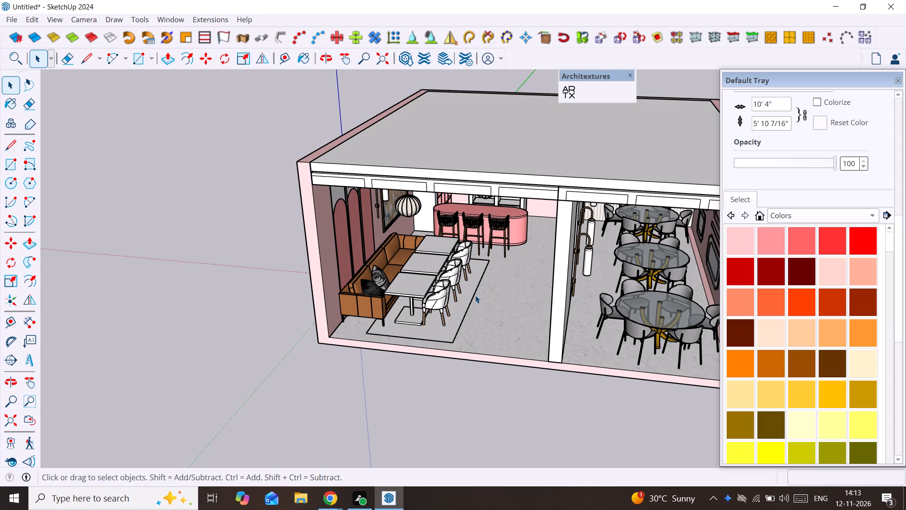
{"action": "middle_click_drag", "start_coordinate": [450, 274], "coordinate": [459, 221]}
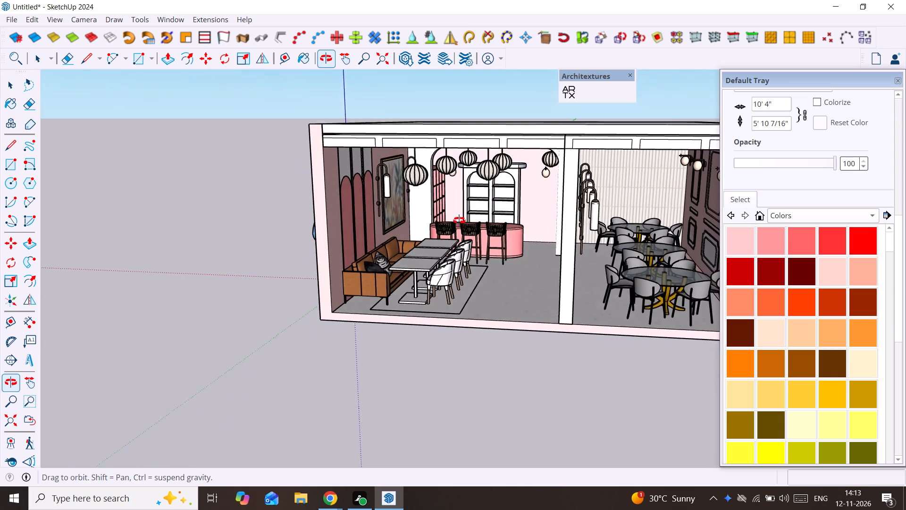
{"action": "middle_click_drag", "start_coordinate": [459, 221], "coordinate": [317, 203]}
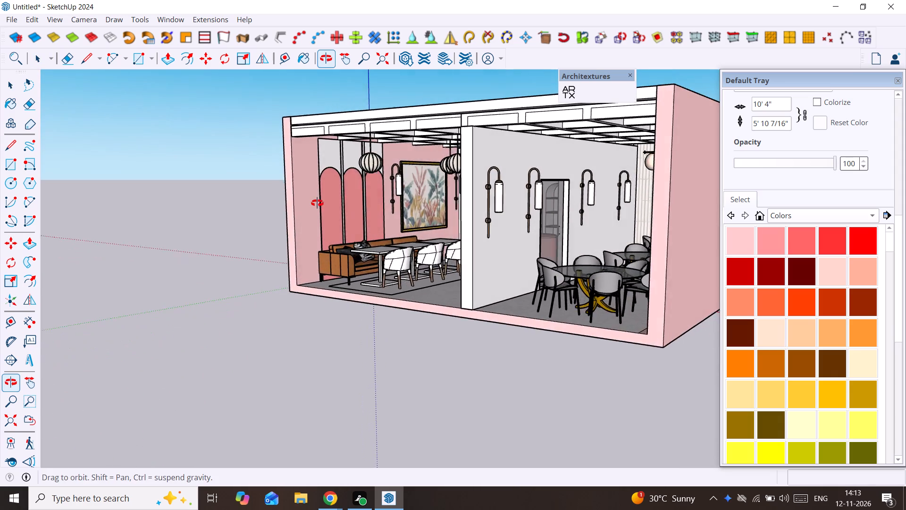
{"action": "middle_click_drag", "start_coordinate": [317, 203], "coordinate": [431, 226]}
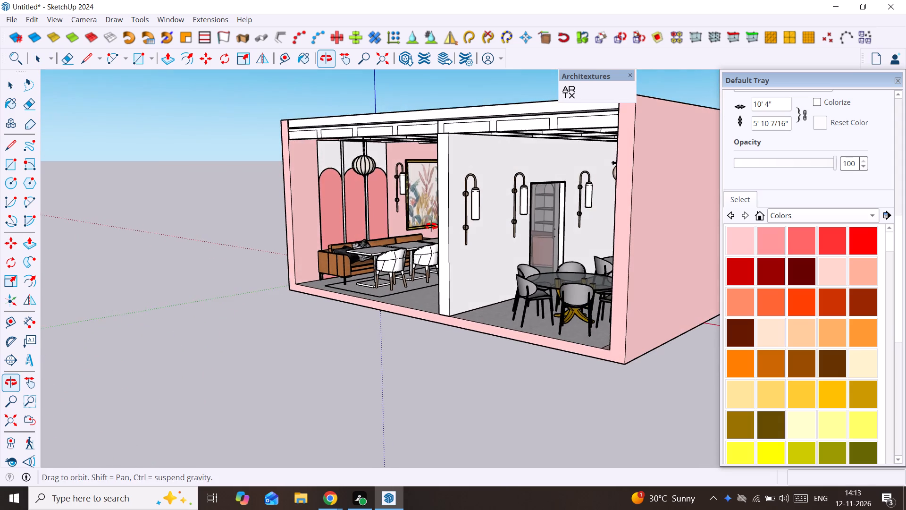
{"action": "middle_click_drag", "start_coordinate": [431, 226], "coordinate": [469, 231]}
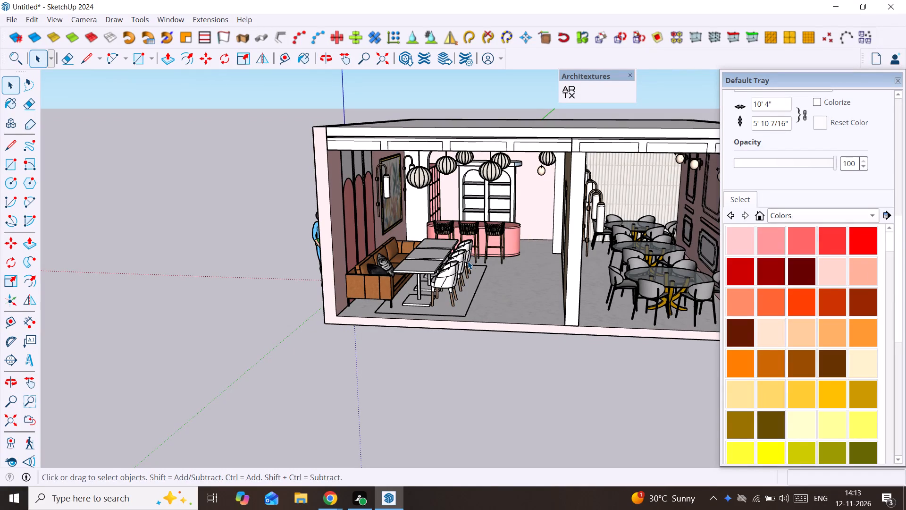
{"action": "scroll", "coordinate": [445, 297], "scroll_direction": "up", "scroll_amount": 2}
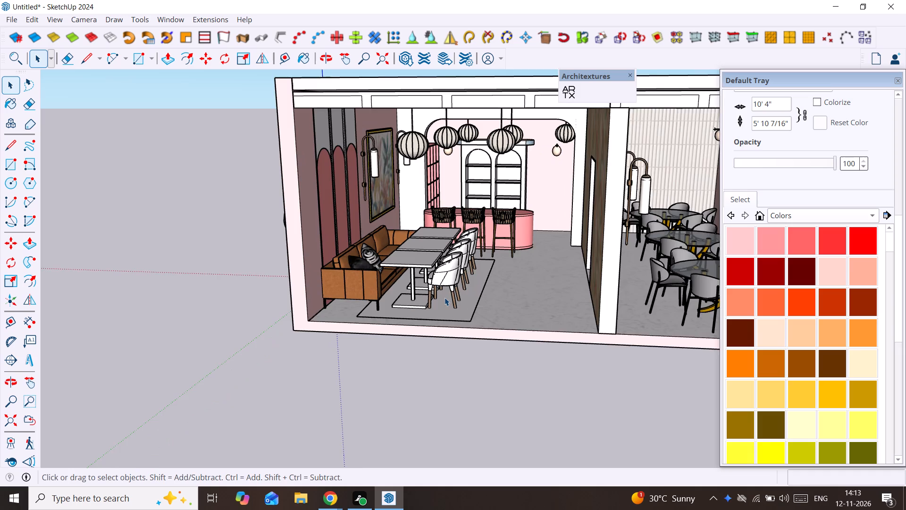
{"action": "scroll", "coordinate": [445, 297], "scroll_direction": "up", "scroll_amount": 3}
{"action": "middle_click_drag", "start_coordinate": [445, 308], "coordinate": [459, 348]}
{"action": "left_click", "coordinate": [462, 365]}
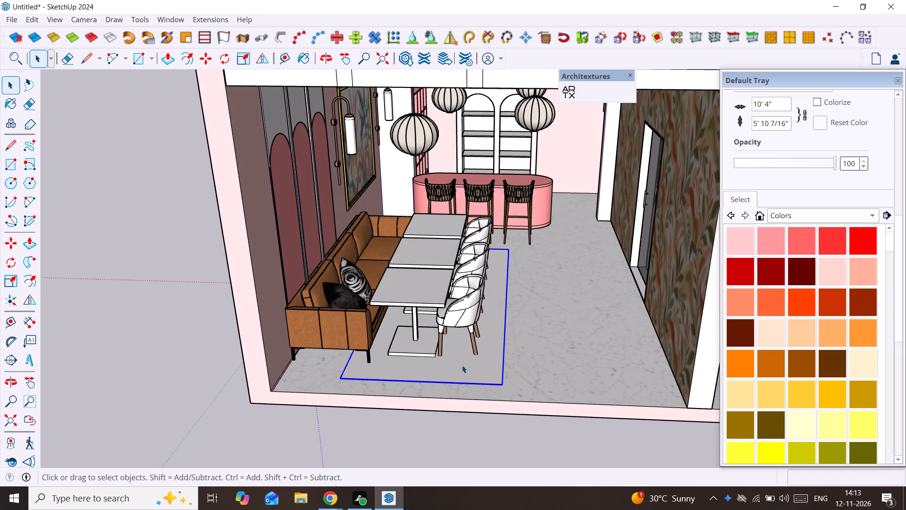
{"action": "left_click", "coordinate": [577, 92]}
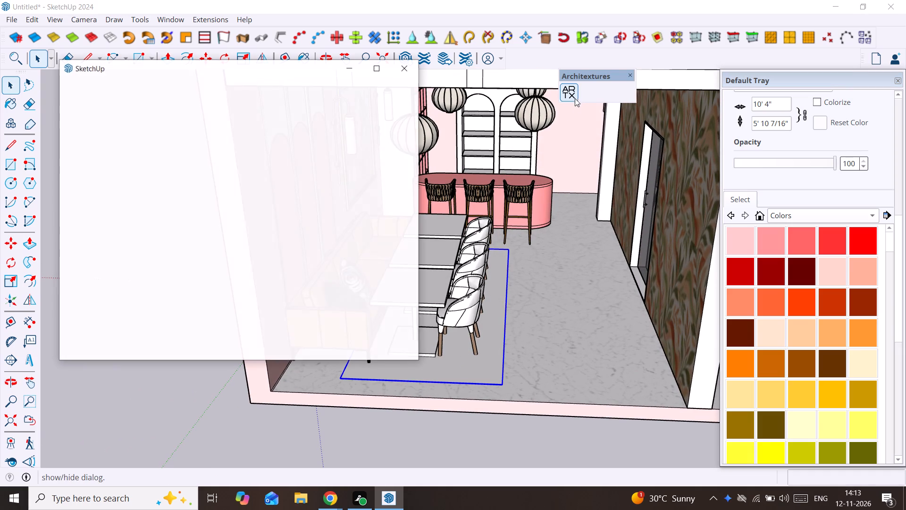
Look through the Architextures library for a patterned finish for the rug area.
{"action": "scroll", "coordinate": [325, 210], "scroll_direction": "down", "scroll_amount": 7}
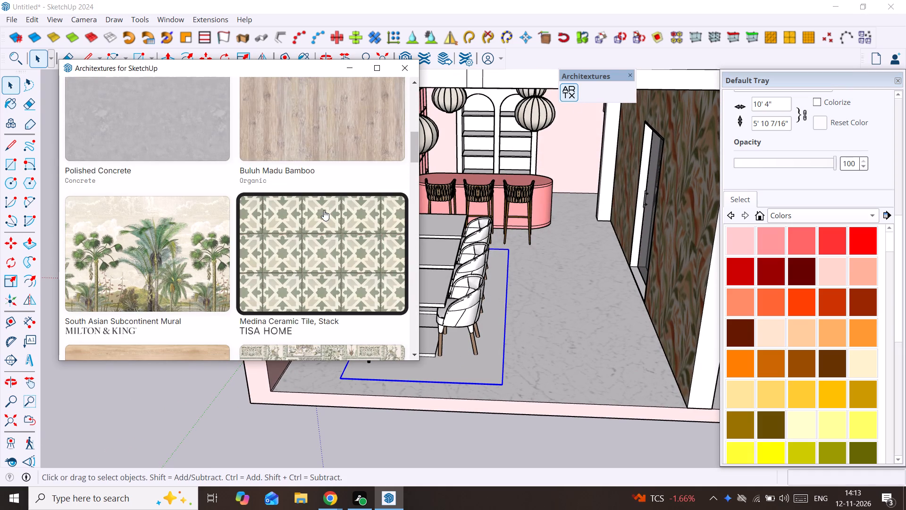
{"action": "scroll", "coordinate": [324, 210], "scroll_direction": "down", "scroll_amount": 4}
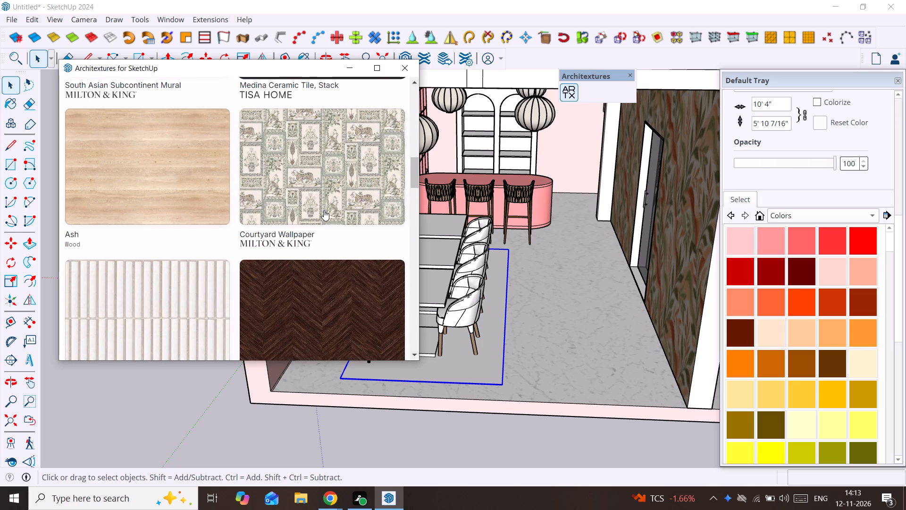
{"action": "scroll", "coordinate": [324, 210], "scroll_direction": "down", "scroll_amount": 16}
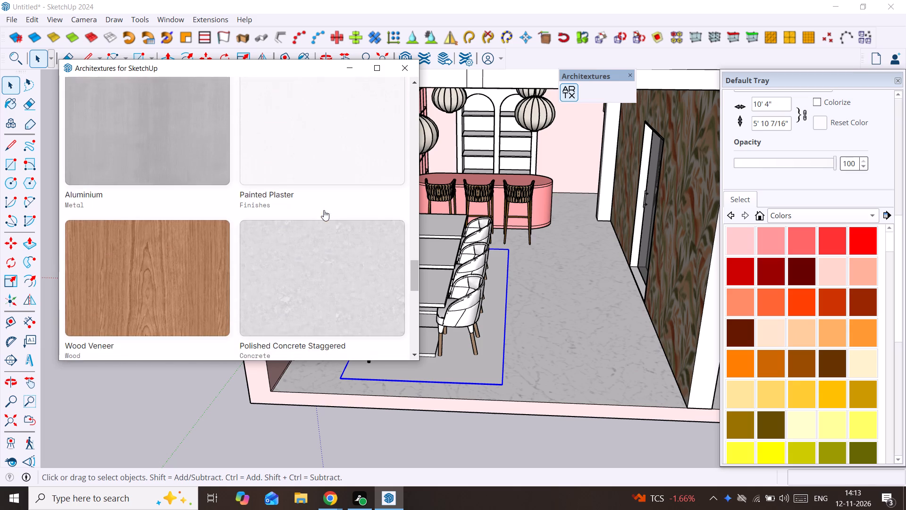
{"action": "scroll", "coordinate": [324, 210], "scroll_direction": "down", "scroll_amount": 4}
{"action": "scroll", "coordinate": [324, 210], "scroll_direction": "up", "scroll_amount": 14}
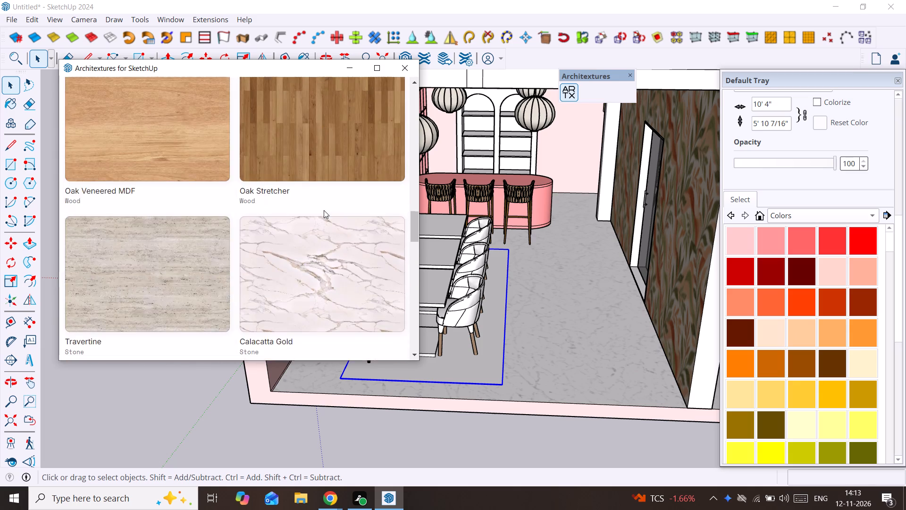
{"action": "scroll", "coordinate": [324, 210], "scroll_direction": "up", "scroll_amount": 12}
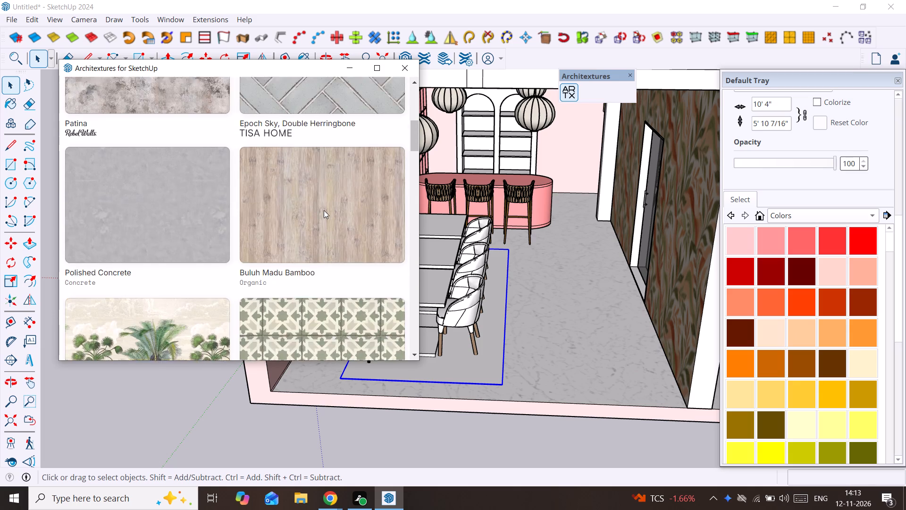
{"action": "scroll", "coordinate": [324, 210], "scroll_direction": "up", "scroll_amount": 10}
{"action": "scroll", "coordinate": [324, 210], "scroll_direction": "down", "scroll_amount": 7}
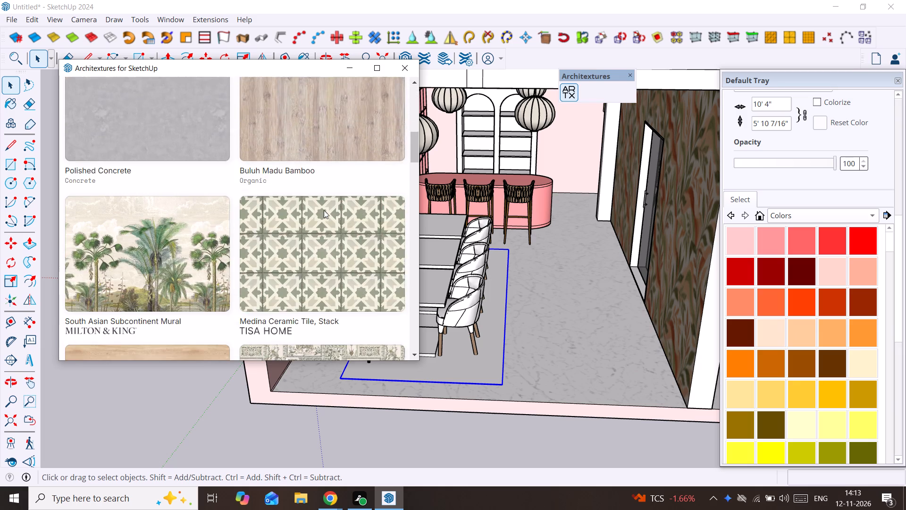
{"action": "scroll", "coordinate": [324, 210], "scroll_direction": "down", "scroll_amount": 4}
{"action": "scroll", "coordinate": [324, 210], "scroll_direction": "up", "scroll_amount": 2}
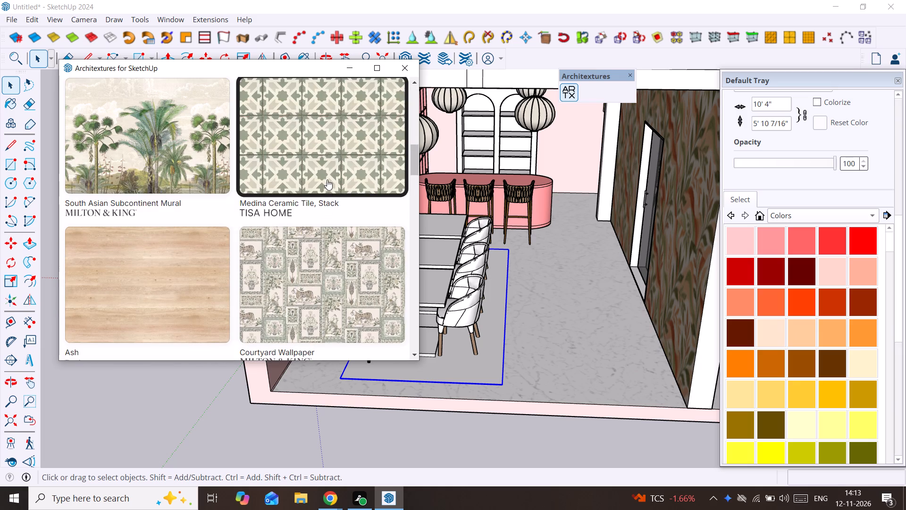
Open the Medina Ceramic Tile, Stack texture by Tisa Home, look over its page, and import it into the model.
{"action": "left_click", "coordinate": [327, 178]}
{"action": "scroll", "coordinate": [323, 255], "scroll_direction": "down", "scroll_amount": 8}
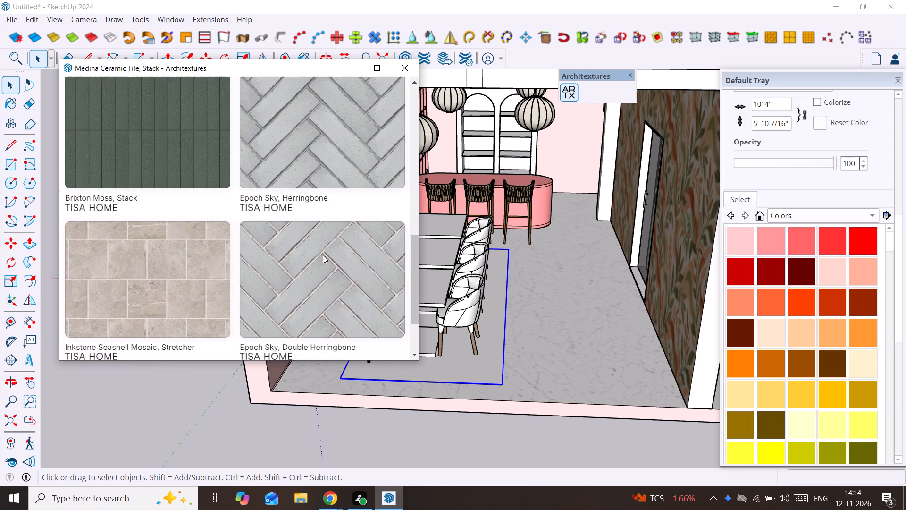
{"action": "scroll", "coordinate": [323, 255], "scroll_direction": "down", "scroll_amount": 10}
{"action": "scroll", "coordinate": [323, 255], "scroll_direction": "up", "scroll_amount": 6}
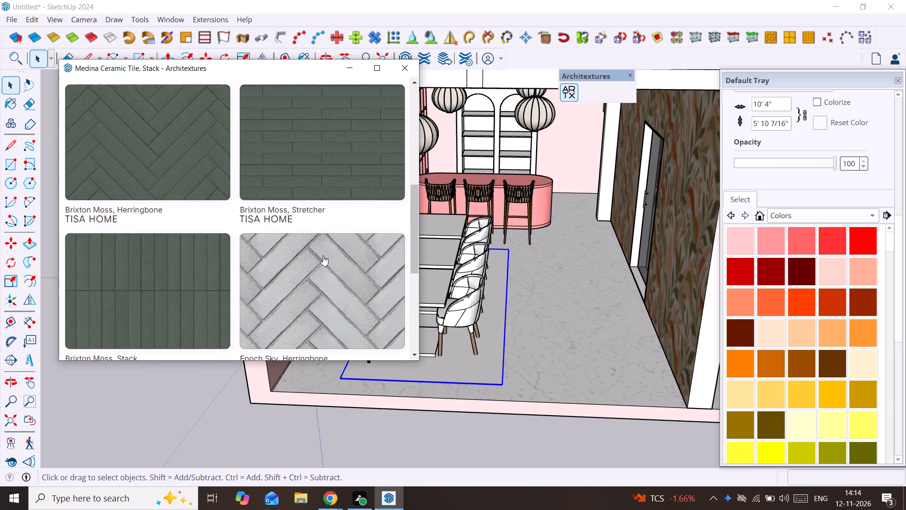
{"action": "scroll", "coordinate": [323, 255], "scroll_direction": "up", "scroll_amount": 6}
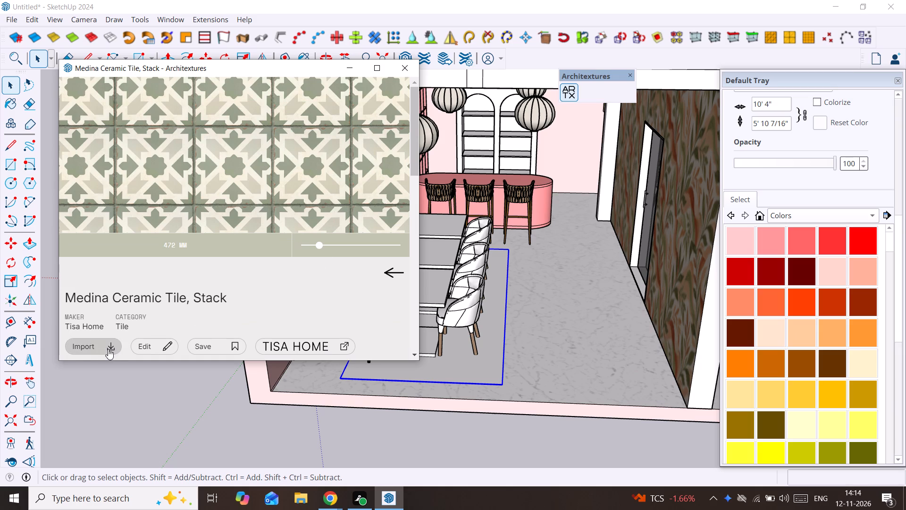
{"action": "left_click", "coordinate": [108, 349]}
Paint the selected rug area beneath the dining tables with Medina Ceramic Tile, Stack, and close the texture library.
{"action": "left_click", "coordinate": [485, 337]}
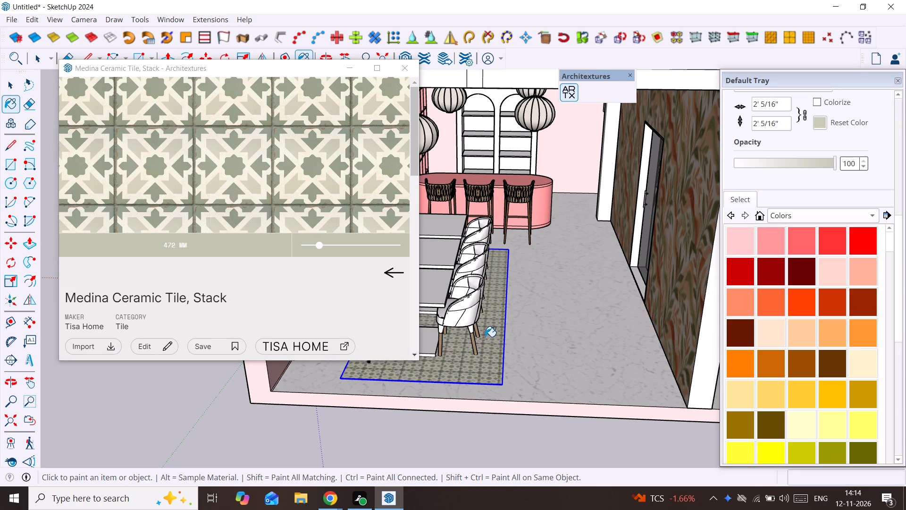
{"action": "scroll", "coordinate": [460, 372], "scroll_direction": "up", "scroll_amount": 3}
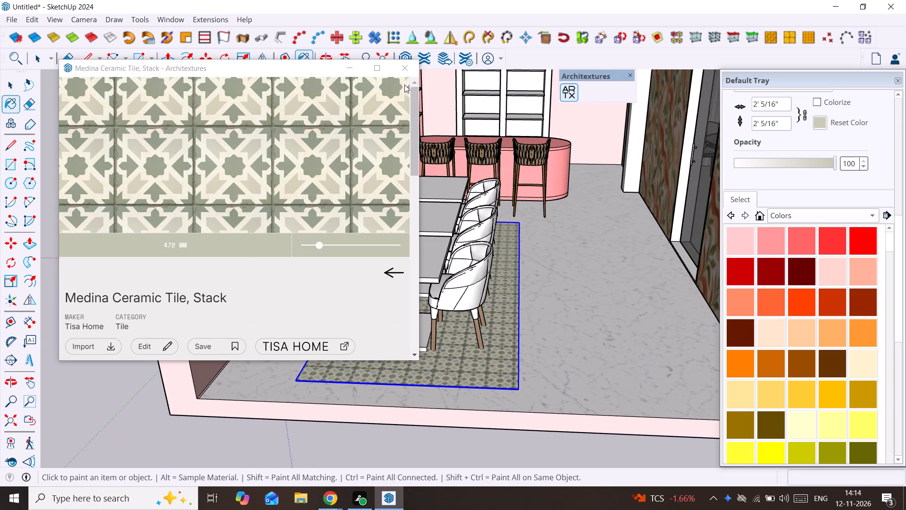
{"action": "left_click", "coordinate": [405, 75]}
{"action": "middle_click_drag", "start_coordinate": [413, 350], "coordinate": [414, 390]}
{"action": "scroll", "coordinate": [414, 390], "scroll_direction": "up", "scroll_amount": 1}
{"action": "middle_click_drag", "start_coordinate": [414, 390], "coordinate": [441, 366]}
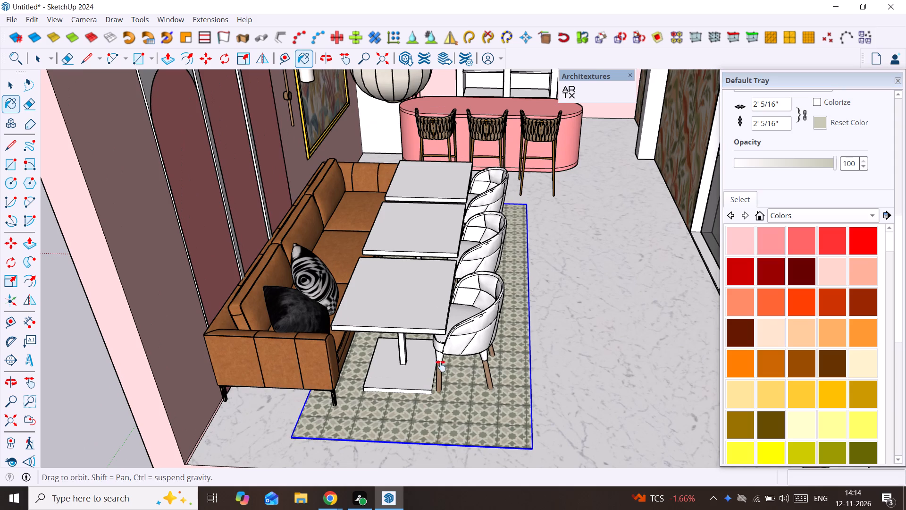
{"action": "middle_click_drag", "start_coordinate": [441, 366], "coordinate": [436, 346]}
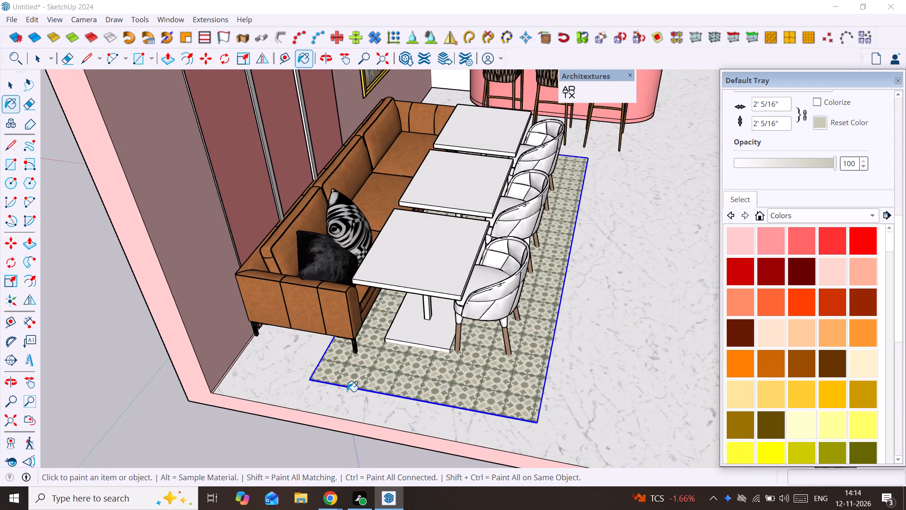
Open the rug group beneath the dining tables for editing and paint its top face directly with Medina Ceramic Tile, Stack.
{"action": "scroll", "coordinate": [344, 392], "scroll_direction": "up", "scroll_amount": 3}
{"action": "right_click", "coordinate": [359, 371]}
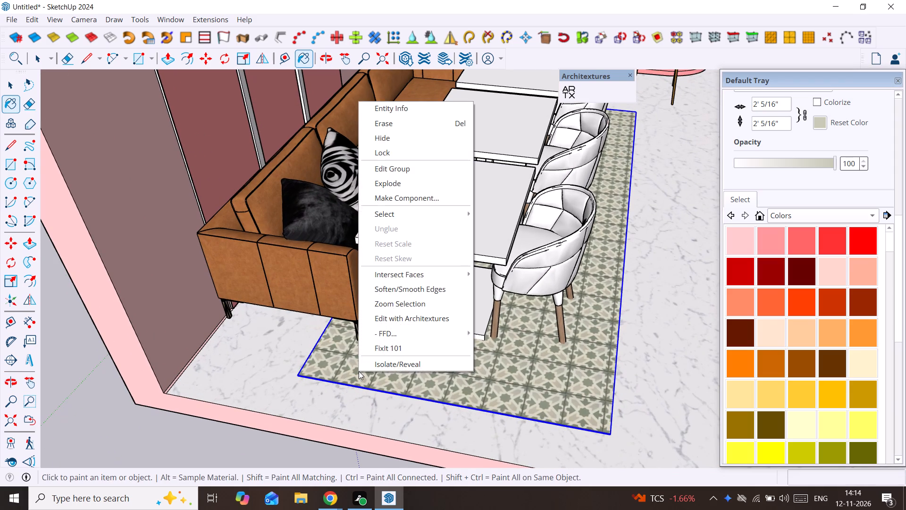
{"action": "key", "text": "space"}
{"action": "left_click", "coordinate": [349, 371]}
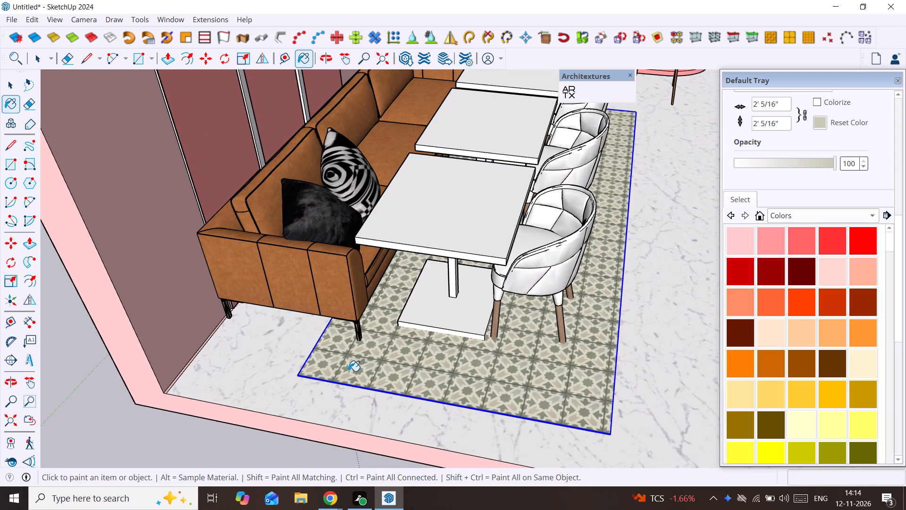
{"action": "double_click", "coordinate": [349, 371]}
{"action": "key", "text": "space"}
{"action": "double_click", "coordinate": [349, 370]}
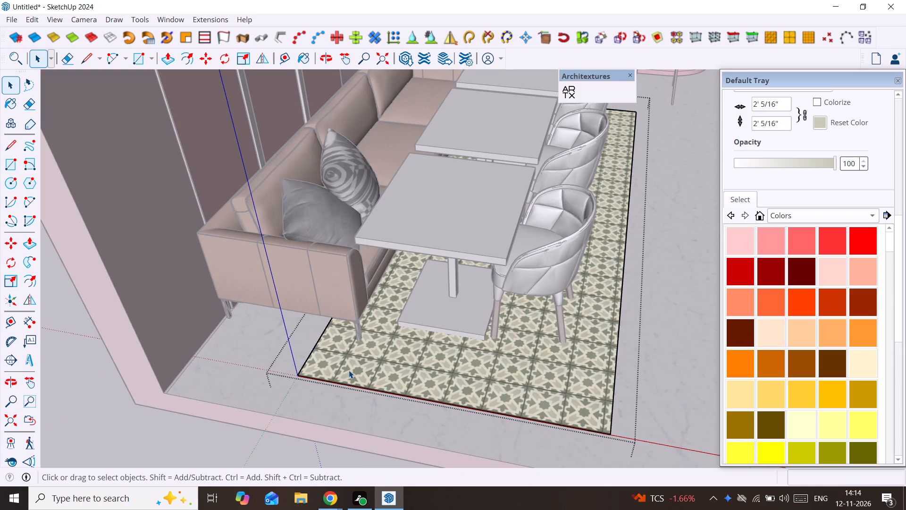
{"action": "left_click", "coordinate": [352, 369]}
{"action": "right_click", "coordinate": [352, 369]}
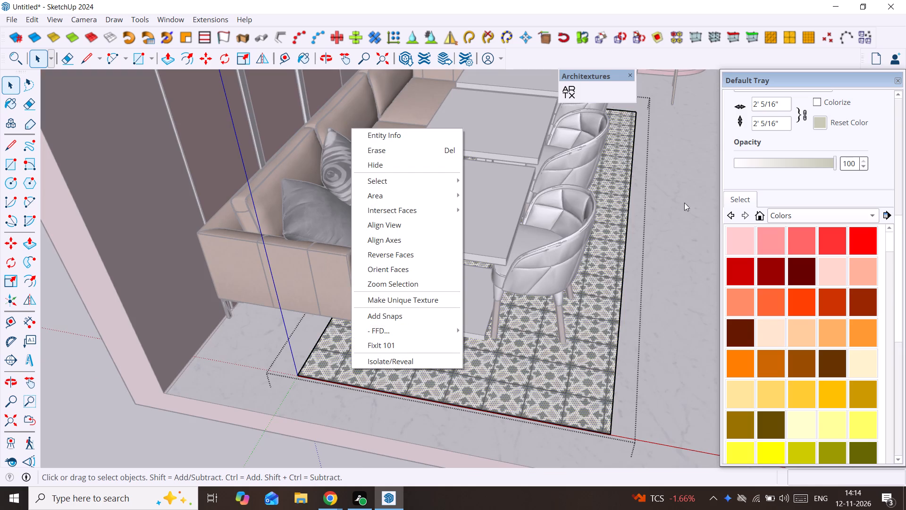
{"action": "scroll", "coordinate": [870, 173], "scroll_direction": "up", "scroll_amount": 3}
{"action": "left_click", "coordinate": [522, 375]}
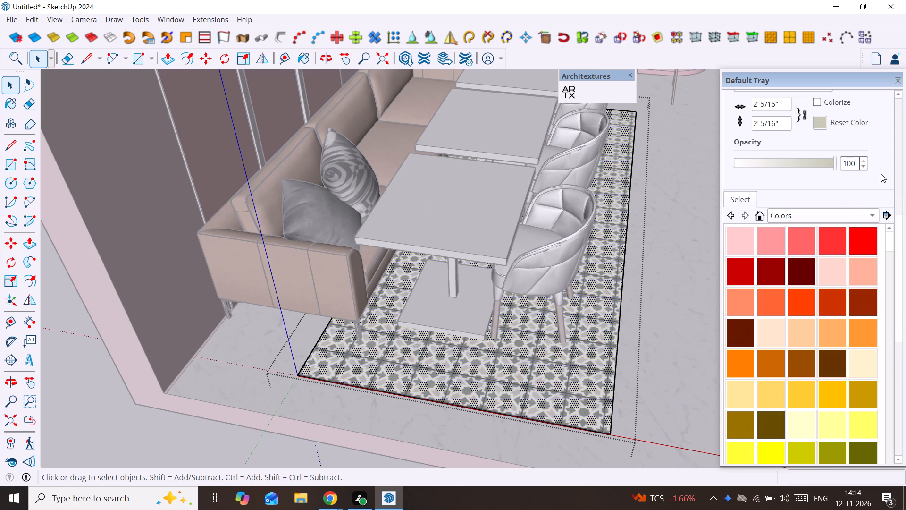
{"action": "scroll", "coordinate": [881, 174], "scroll_direction": "up", "scroll_amount": 8}
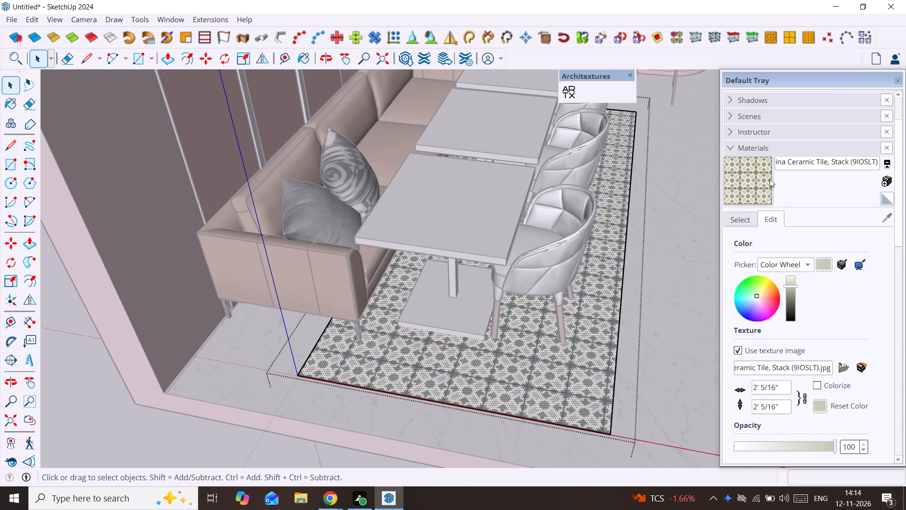
{"action": "left_click", "coordinate": [770, 178]}
{"action": "left_click", "coordinate": [581, 366]}
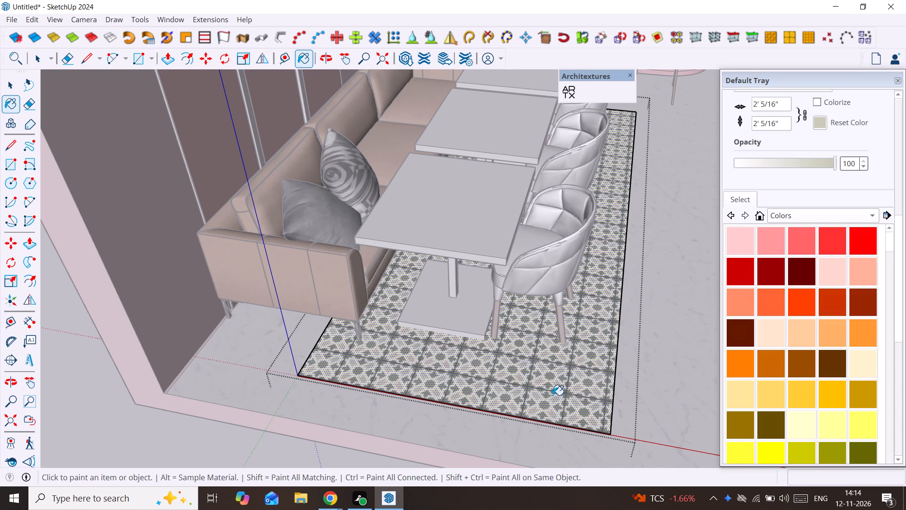
{"action": "double_click", "coordinate": [554, 394]}
Start positioning the rug face's texture and move the tile pattern's origin to the rug's front corner beside the sofa.
{"action": "right_click", "coordinate": [550, 392]}
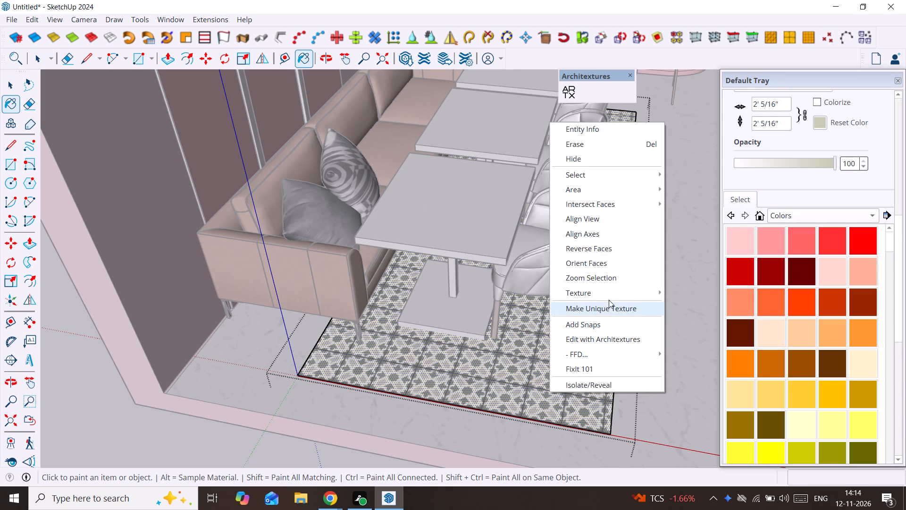
{"action": "left_click", "coordinate": [614, 292]}
{"action": "left_click", "coordinate": [681, 287]}
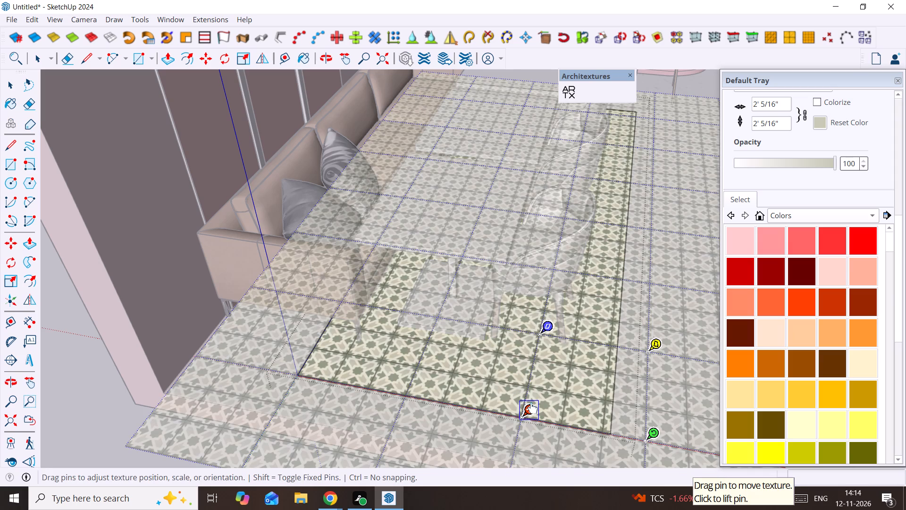
{"action": "left_click_drag", "start_coordinate": [533, 409], "coordinate": [348, 379]}
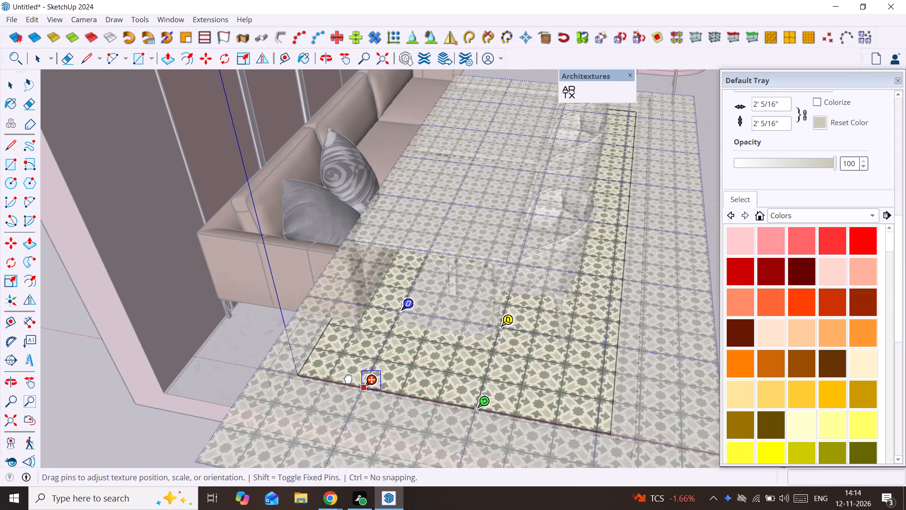
{"action": "left_click_drag", "start_coordinate": [348, 379], "coordinate": [301, 366]}
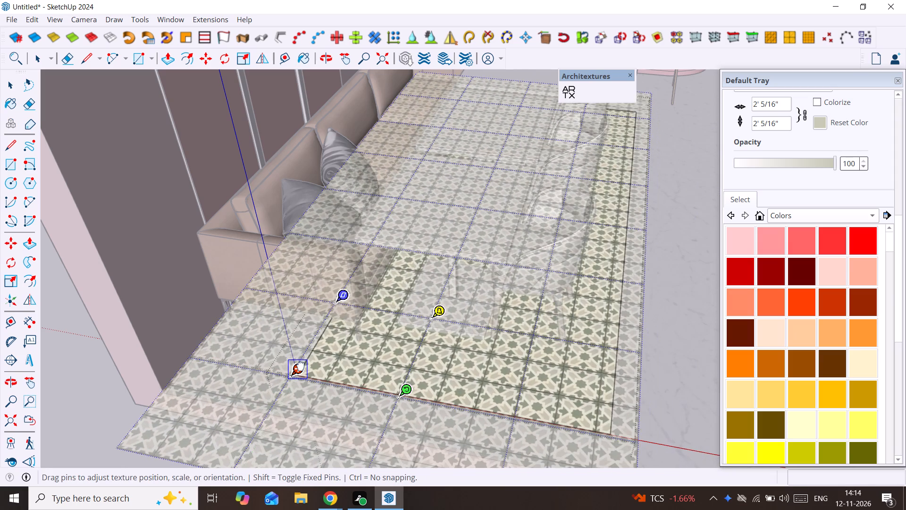
{"action": "left_click_drag", "start_coordinate": [301, 366], "coordinate": [314, 364]}
Scale and align the tile texture so one repeat spans the rug's full front edge, and close the rug group.
{"action": "left_click_drag", "start_coordinate": [416, 393], "coordinate": [460, 406]}
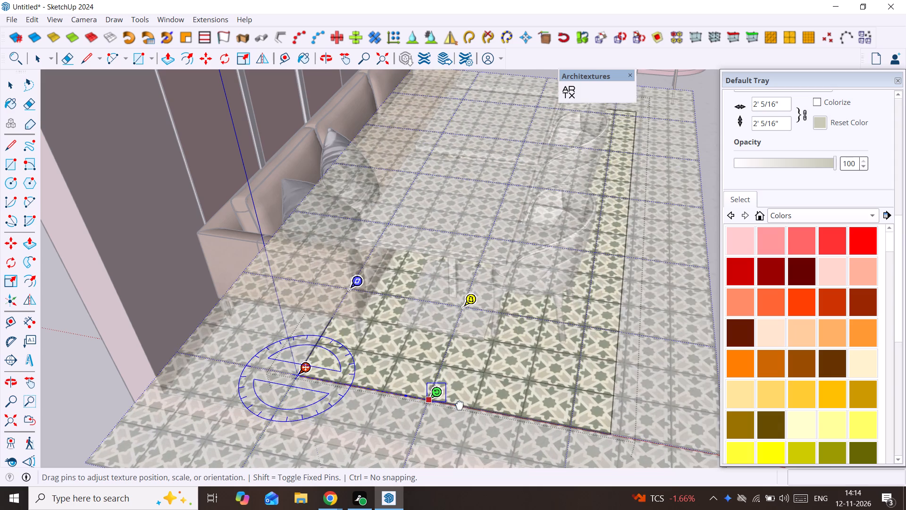
{"action": "left_click_drag", "start_coordinate": [460, 406], "coordinate": [500, 419]}
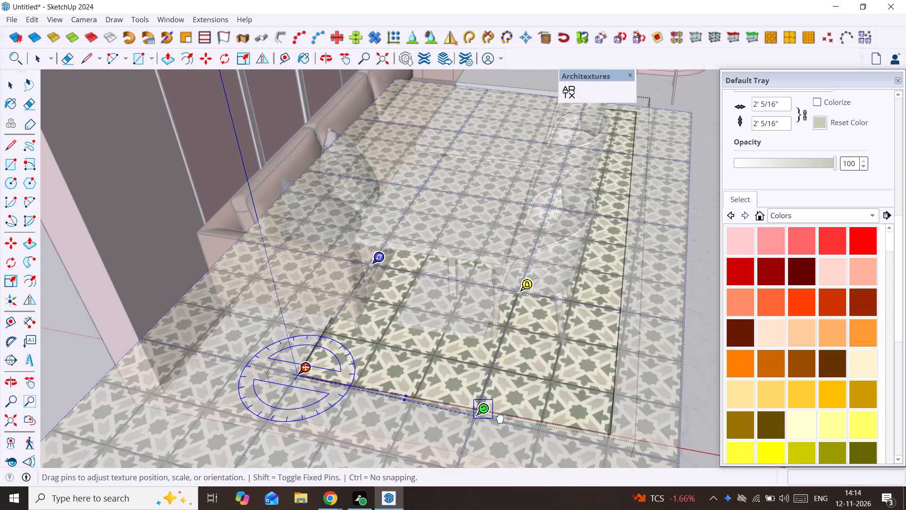
{"action": "left_click_drag", "start_coordinate": [500, 419], "coordinate": [535, 399]}
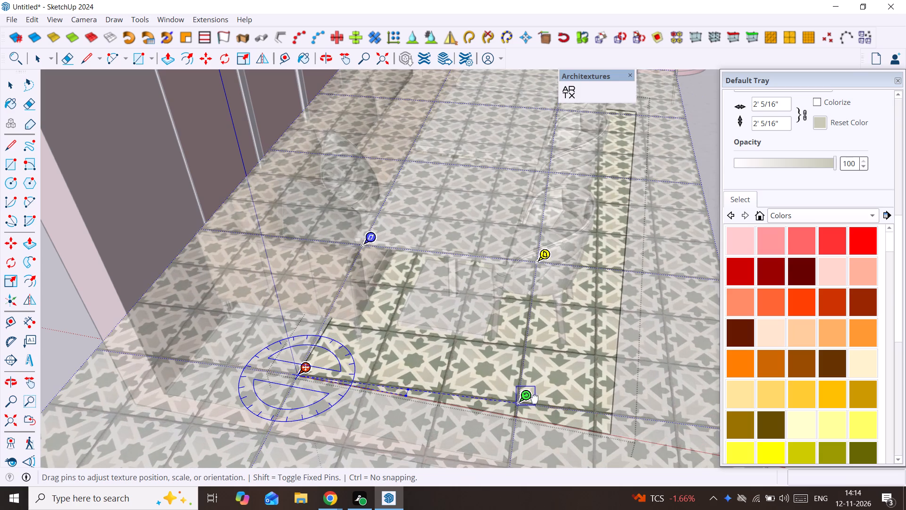
{"action": "left_click_drag", "start_coordinate": [535, 399], "coordinate": [601, 426]}
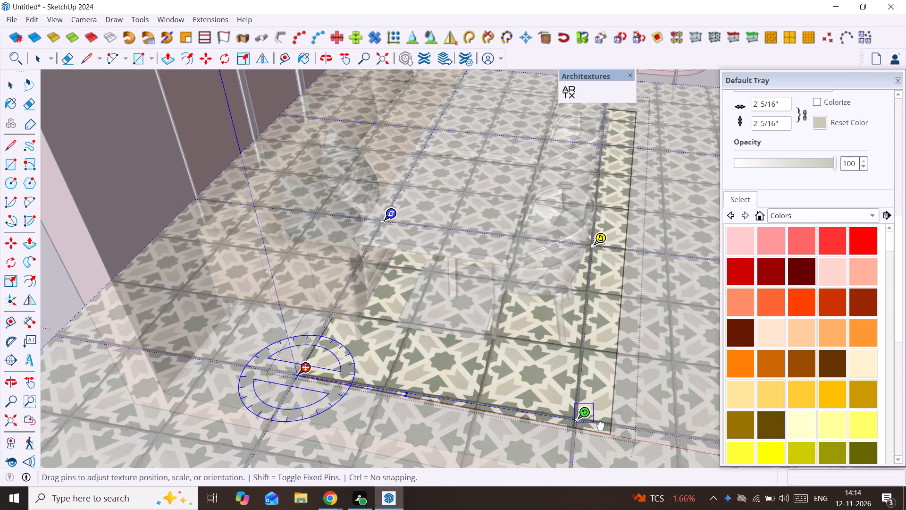
{"action": "left_click_drag", "start_coordinate": [601, 426], "coordinate": [616, 429]}
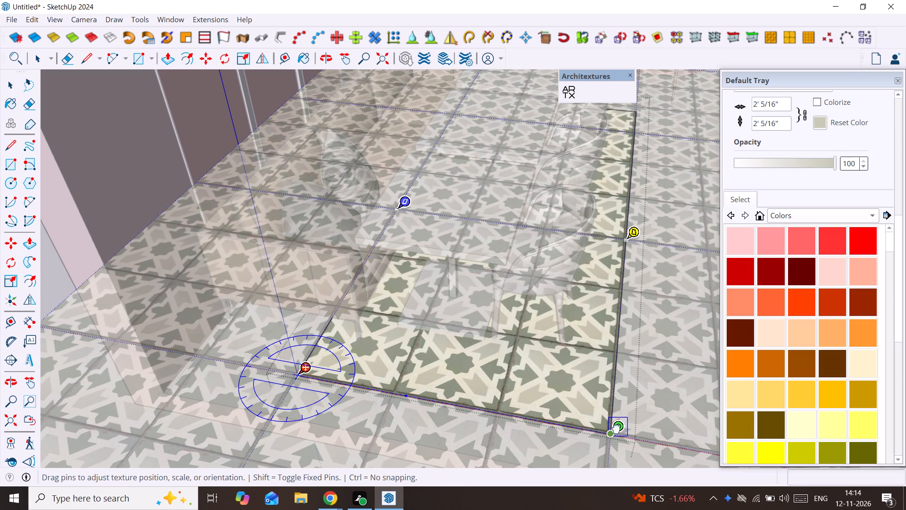
{"action": "left_click_drag", "start_coordinate": [616, 429], "coordinate": [617, 429]}
{"action": "key", "text": "space"}
{"action": "scroll", "coordinate": [586, 402], "scroll_direction": "down", "scroll_amount": 12}
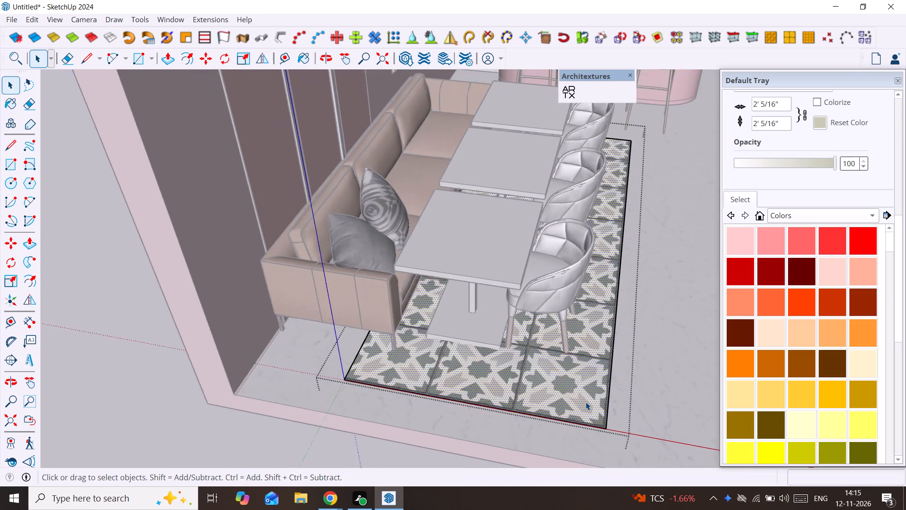
{"action": "scroll", "coordinate": [586, 402], "scroll_direction": "down", "scroll_amount": 14}
{"action": "key", "text": "space"}
{"action": "left_click", "coordinate": [345, 341]}
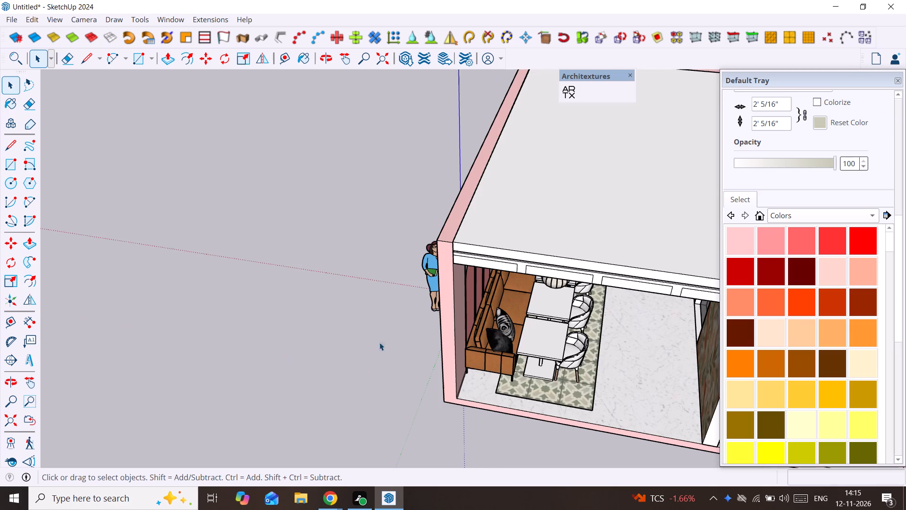
Examine the rescaled tile pattern on the rug beneath the dining tables from several angles.
{"action": "middle_click_drag", "start_coordinate": [539, 373], "coordinate": [478, 309]}
{"action": "key", "text": "space"}
{"action": "scroll", "coordinate": [329, 303], "scroll_direction": "down", "scroll_amount": 4}
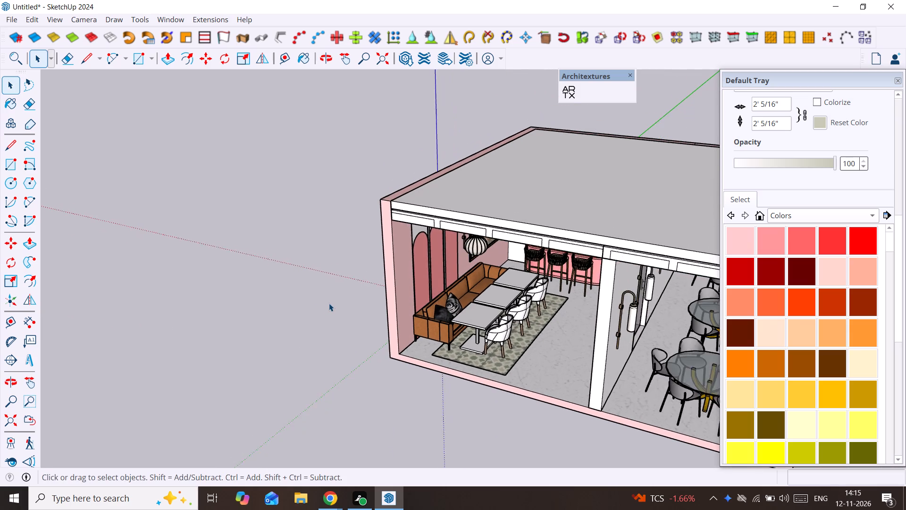
{"action": "middle_click_drag", "start_coordinate": [338, 314], "coordinate": [467, 339]}
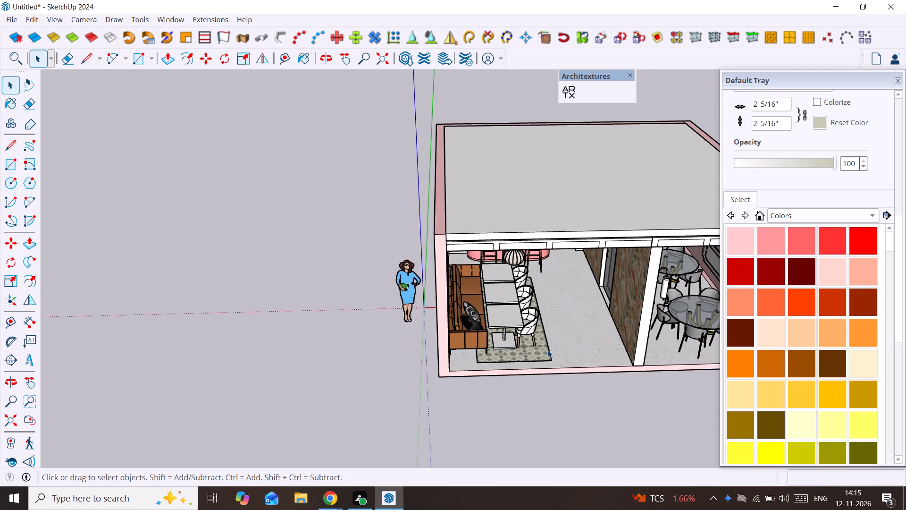
{"action": "scroll", "coordinate": [547, 350], "scroll_direction": "up", "scroll_amount": 14}
{"action": "middle_click_drag", "start_coordinate": [544, 347], "coordinate": [507, 348]}
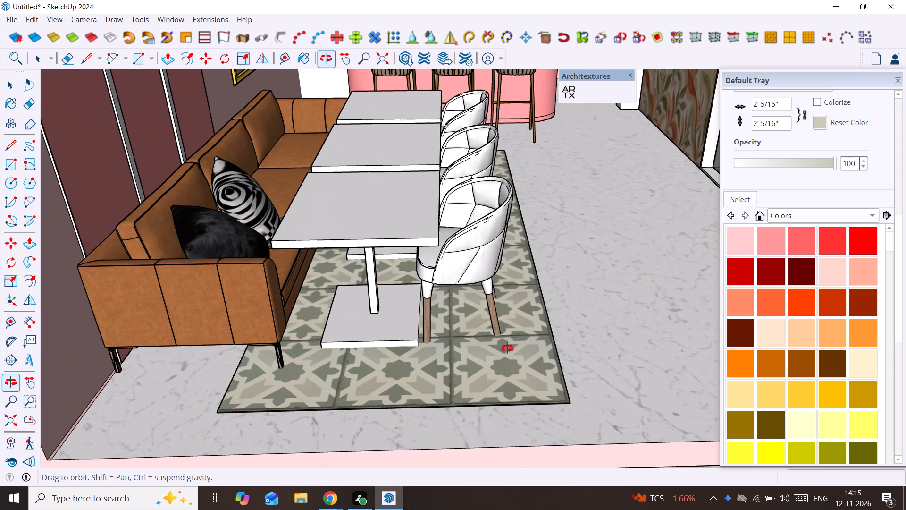
{"action": "middle_click_drag", "start_coordinate": [507, 348], "coordinate": [475, 355]}
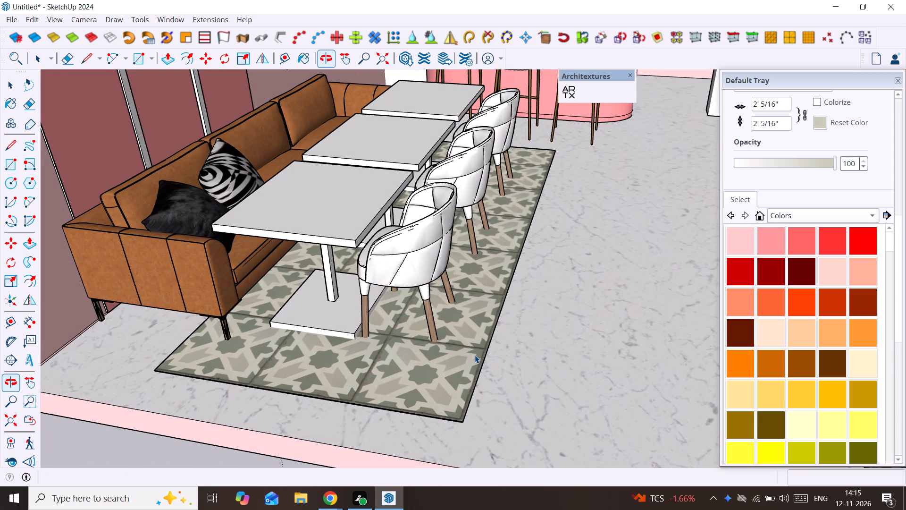
Review the applied finishes across the whole restaurant, including the rug, floor, pink walls and wallpapered partition.
{"action": "scroll", "coordinate": [475, 355], "scroll_direction": "down", "scroll_amount": 16}
{"action": "scroll", "coordinate": [475, 355], "scroll_direction": "down", "scroll_amount": 5}
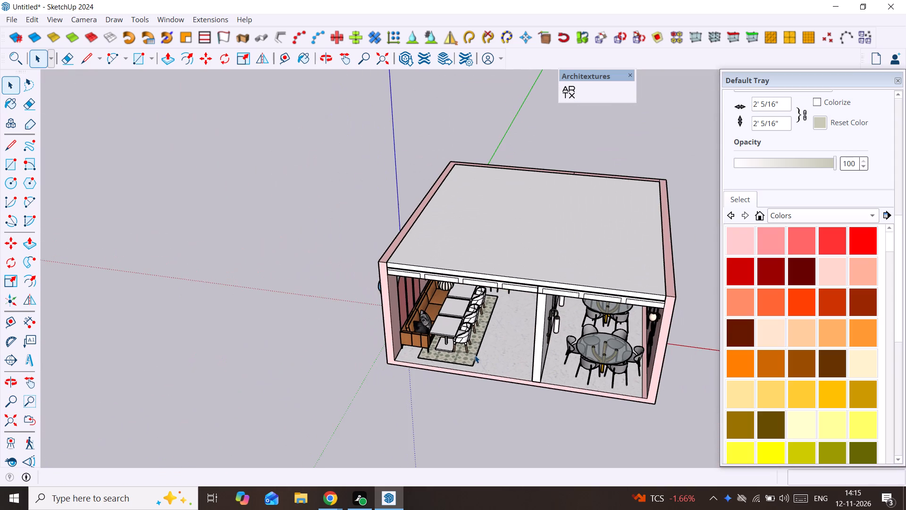
{"action": "middle_click_drag", "start_coordinate": [475, 355], "coordinate": [499, 297]}
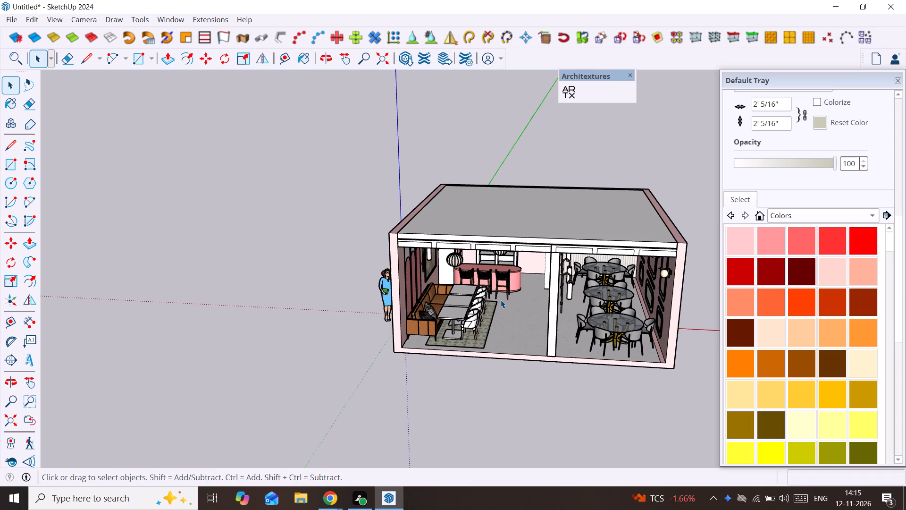
{"action": "middle_click_drag", "start_coordinate": [501, 301], "coordinate": [621, 299]}
{"action": "scroll", "coordinate": [609, 294], "scroll_direction": "up", "scroll_amount": 3}
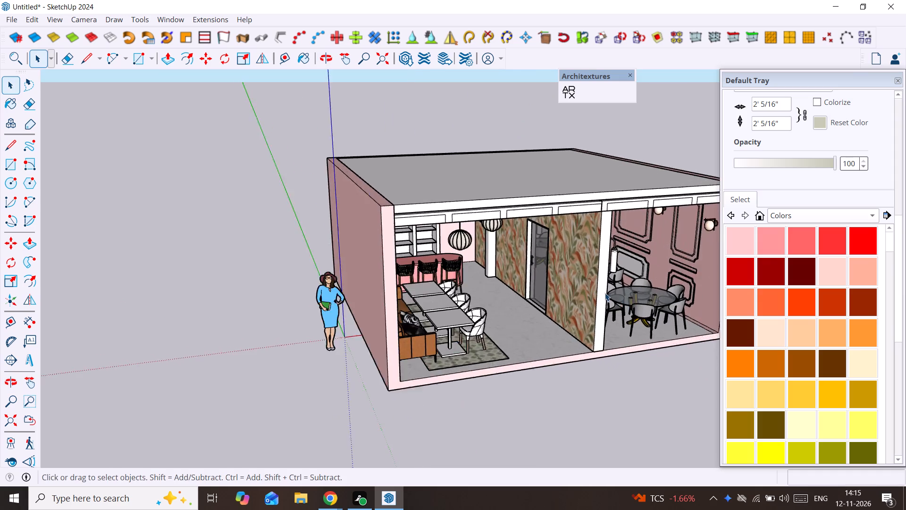
{"action": "scroll", "coordinate": [605, 293], "scroll_direction": "up", "scroll_amount": 6}
{"action": "middle_click_drag", "start_coordinate": [592, 288], "coordinate": [640, 263]}
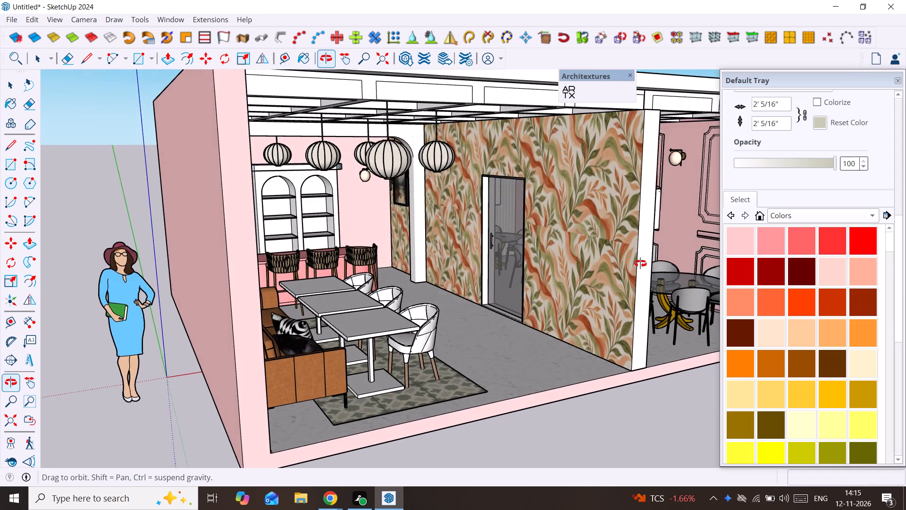
{"action": "middle_click_drag", "start_coordinate": [640, 263], "coordinate": [510, 286]}
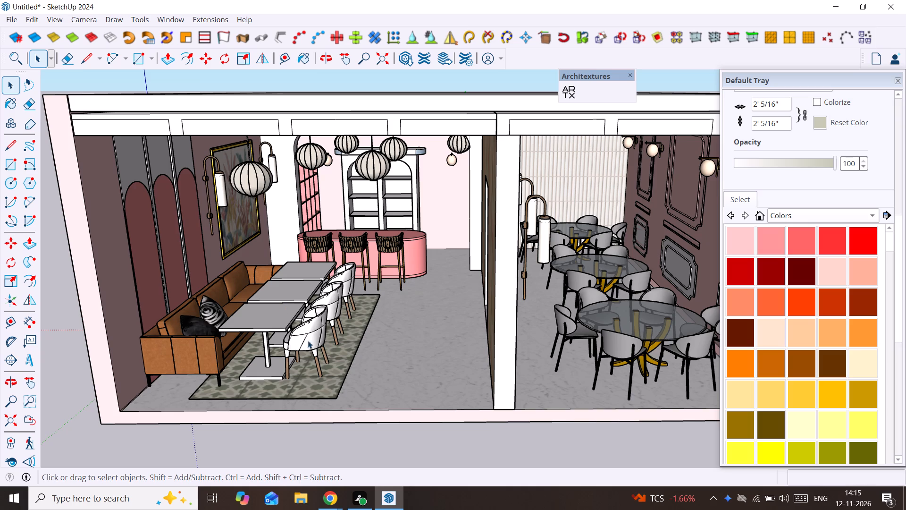
Inspect the coffered ceiling, pendant lights and both dining areas from below and from the open front.
{"action": "scroll", "coordinate": [419, 267], "scroll_direction": "down", "scroll_amount": 3}
{"action": "middle_click_drag", "start_coordinate": [411, 270], "coordinate": [371, 204]}
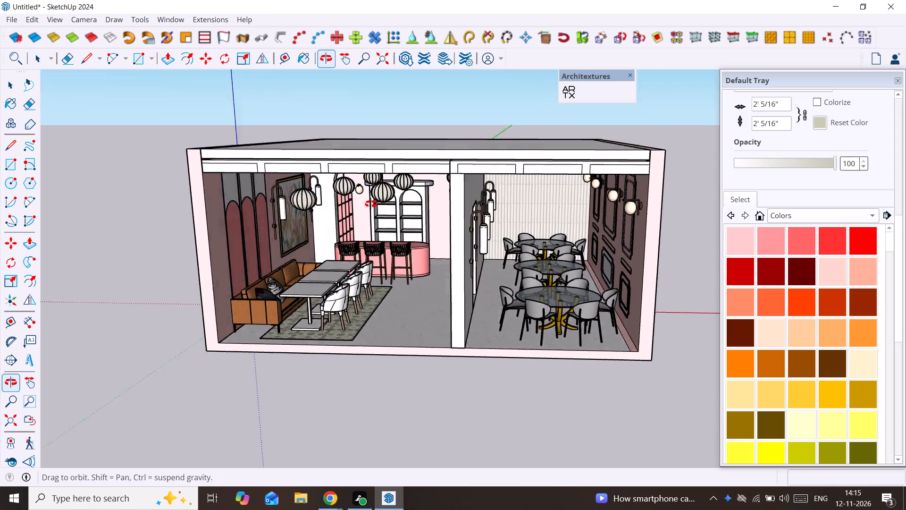
{"action": "middle_click_drag", "start_coordinate": [371, 204], "coordinate": [465, 152]}
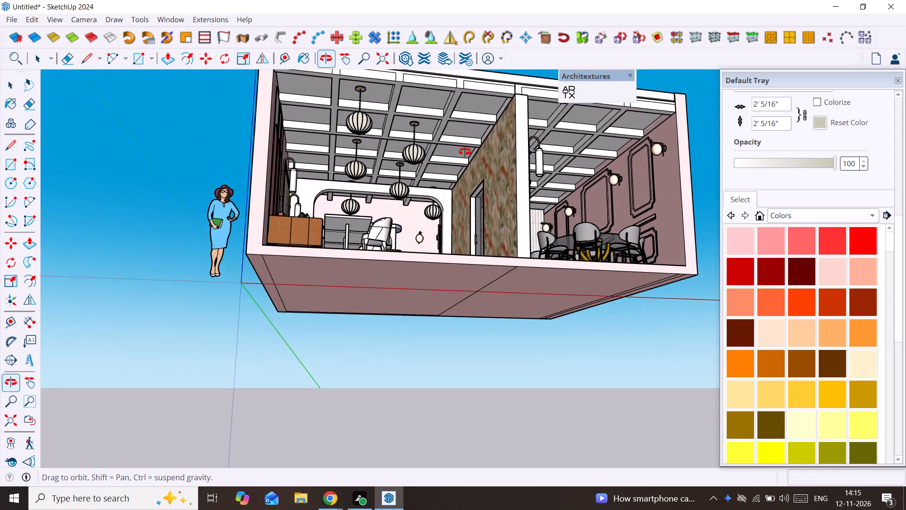
{"action": "middle_click_drag", "start_coordinate": [465, 152], "coordinate": [461, 204]}
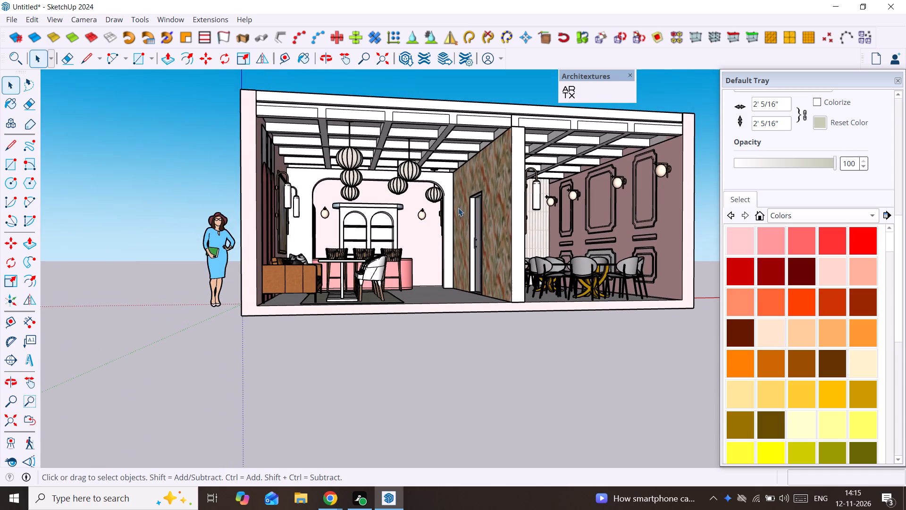
{"action": "middle_click_drag", "start_coordinate": [416, 166], "coordinate": [389, 85]}
{"action": "middle_click_drag", "start_coordinate": [389, 85], "coordinate": [386, 76]}
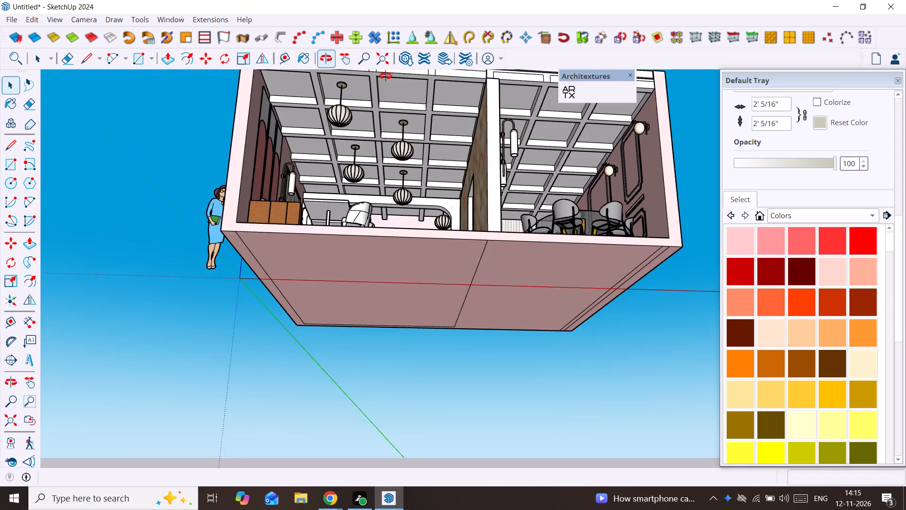
{"action": "middle_click_drag", "start_coordinate": [386, 76], "coordinate": [391, 159]}
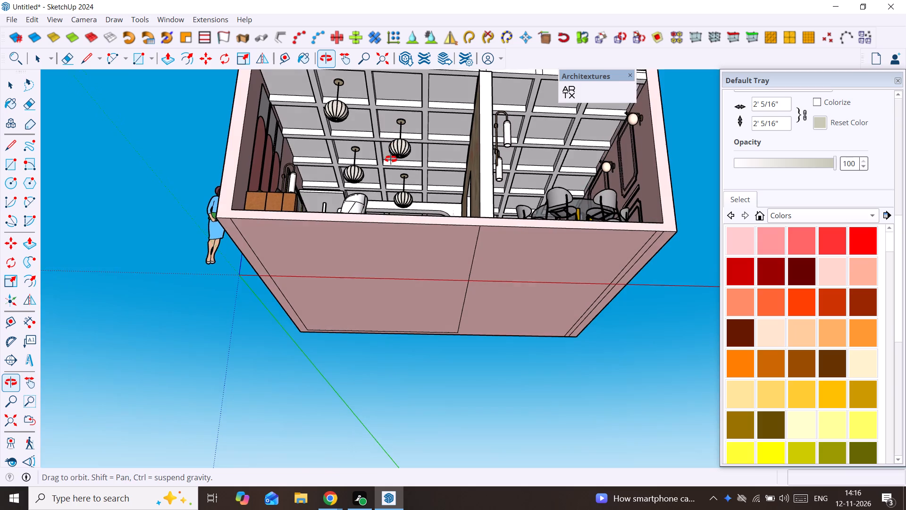
{"action": "middle_click_drag", "start_coordinate": [391, 159], "coordinate": [401, 194]}
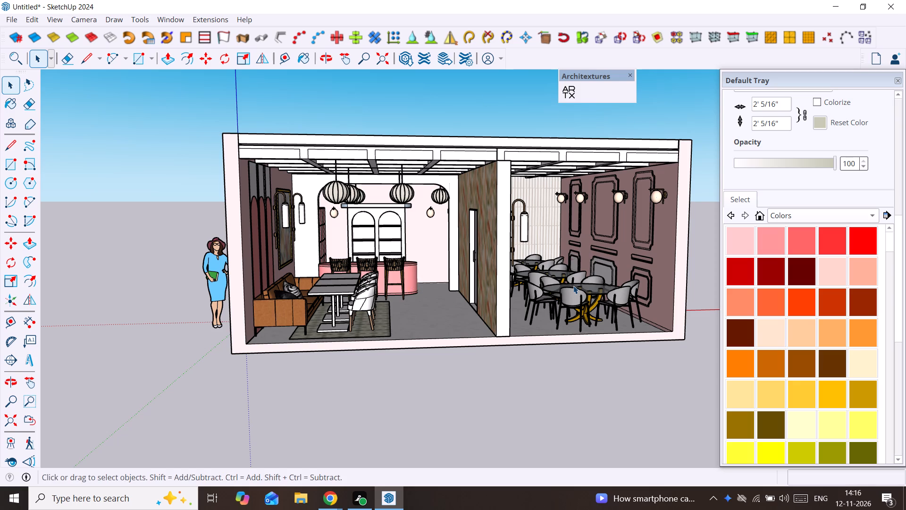
{"action": "scroll", "coordinate": [473, 285], "scroll_direction": "up", "scroll_amount": 5}
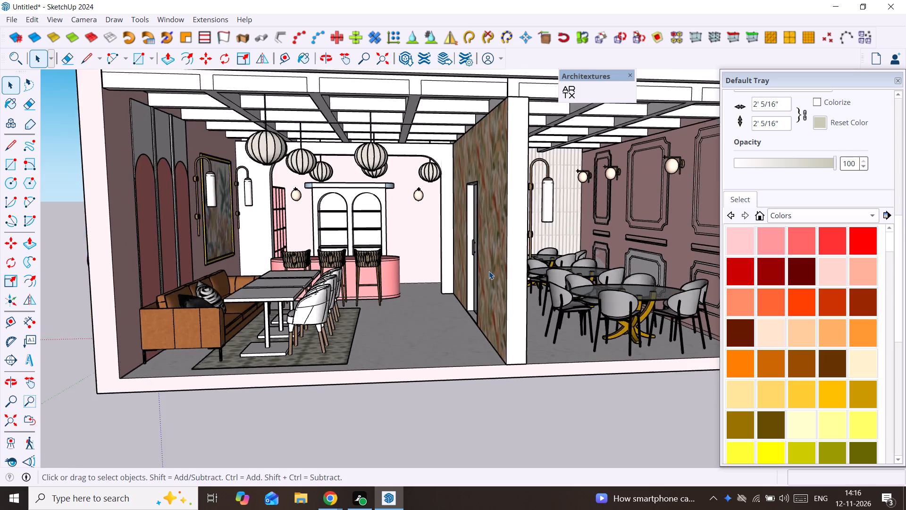
Examine the wallpapered partition and the framed mountain picture with its wall sconces beside the bar.
{"action": "middle_click_drag", "start_coordinate": [489, 271], "coordinate": [605, 291]}
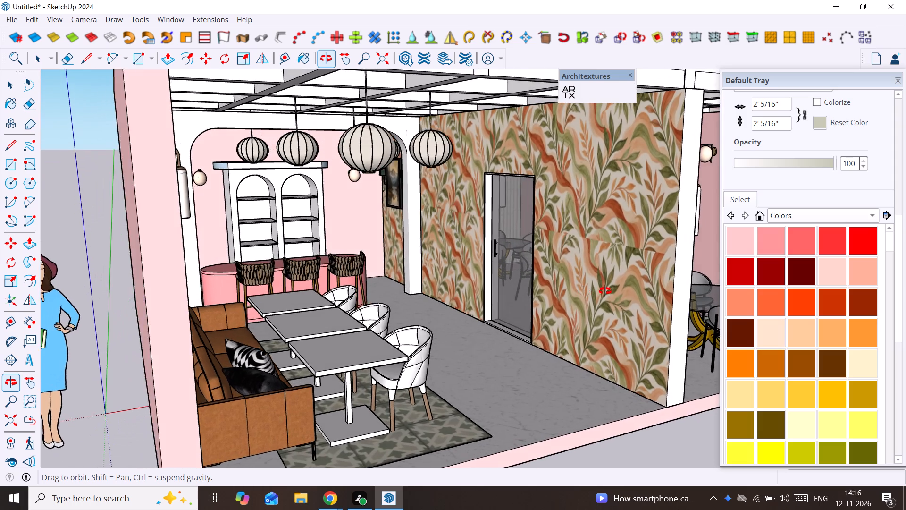
{"action": "middle_click_drag", "start_coordinate": [605, 291], "coordinate": [609, 288]}
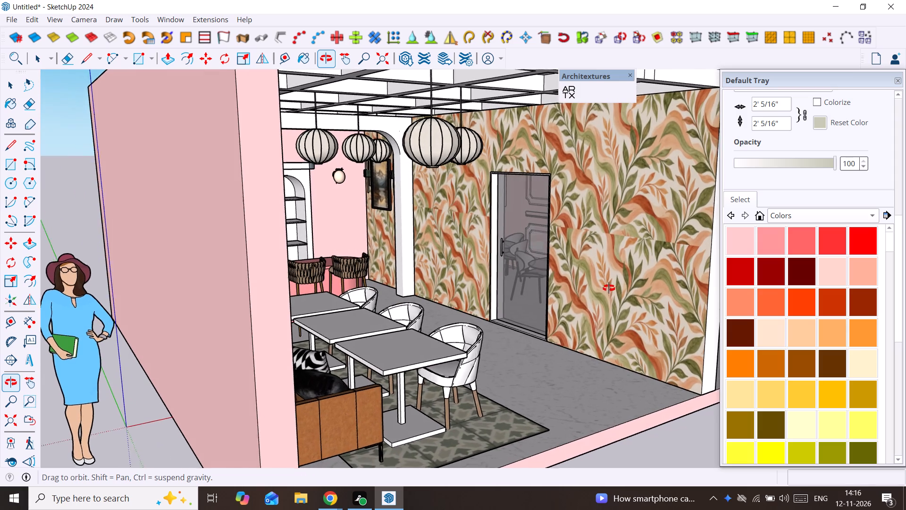
{"action": "middle_click_drag", "start_coordinate": [609, 288], "coordinate": [603, 284]}
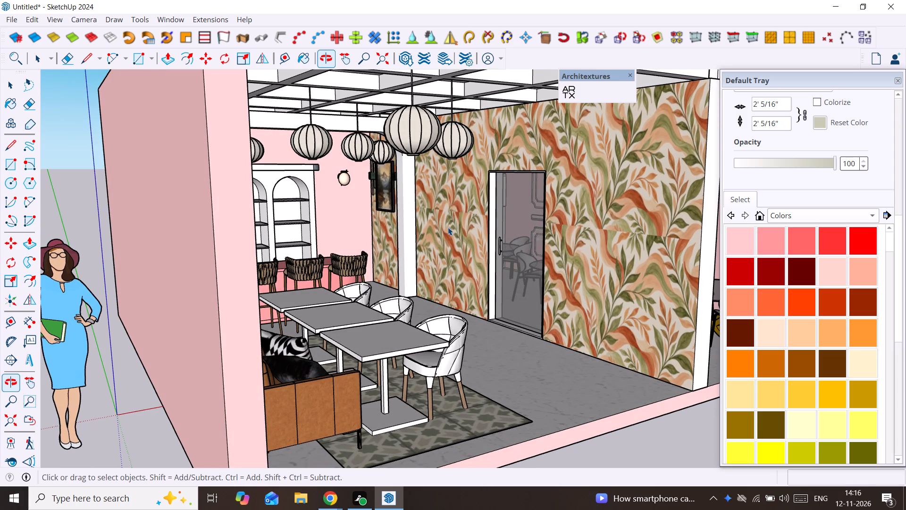
{"action": "scroll", "coordinate": [352, 201], "scroll_direction": "up", "scroll_amount": 11}
{"action": "middle_click_drag", "start_coordinate": [418, 204], "coordinate": [503, 214]}
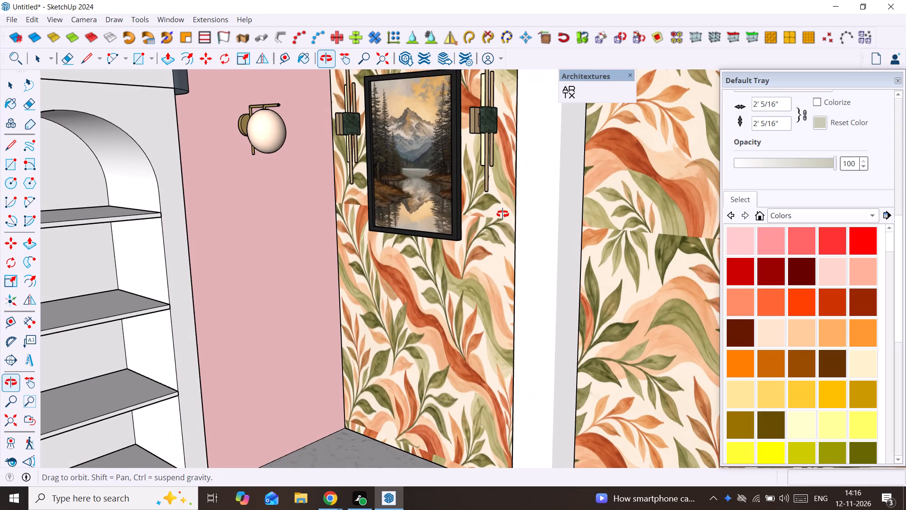
{"action": "middle_click_drag", "start_coordinate": [503, 214], "coordinate": [449, 201]}
{"action": "scroll", "coordinate": [449, 201], "scroll_direction": "down", "scroll_amount": 3}
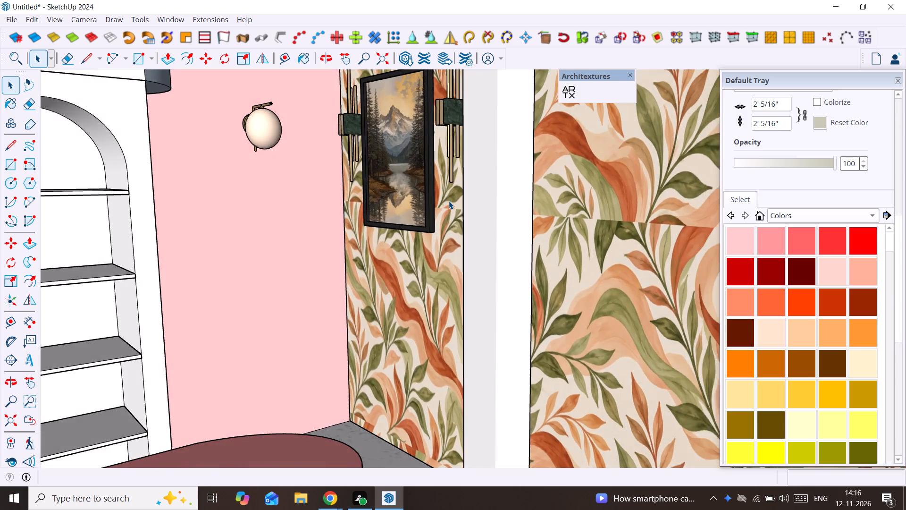
{"action": "scroll", "coordinate": [449, 201], "scroll_direction": "down", "scroll_amount": 6}
{"action": "scroll", "coordinate": [449, 201], "scroll_direction": "up", "scroll_amount": 1}
Review the arched wall panels, the sofa dining area and the whole restaurant from the open front.
{"action": "middle_click_drag", "start_coordinate": [447, 201], "coordinate": [42, 269]}
{"action": "scroll", "coordinate": [57, 267], "scroll_direction": "down", "scroll_amount": 6}
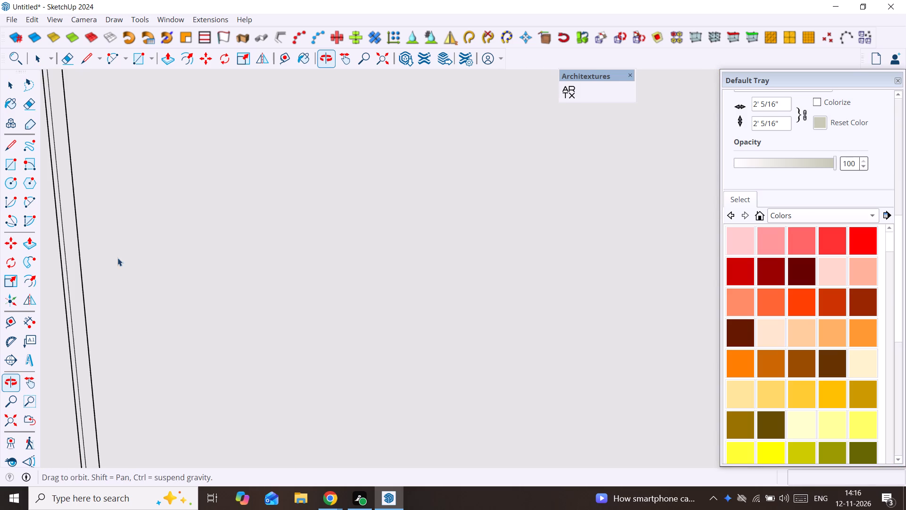
{"action": "scroll", "coordinate": [117, 258], "scroll_direction": "down", "scroll_amount": 20}
{"action": "scroll", "coordinate": [117, 258], "scroll_direction": "down", "scroll_amount": 16}
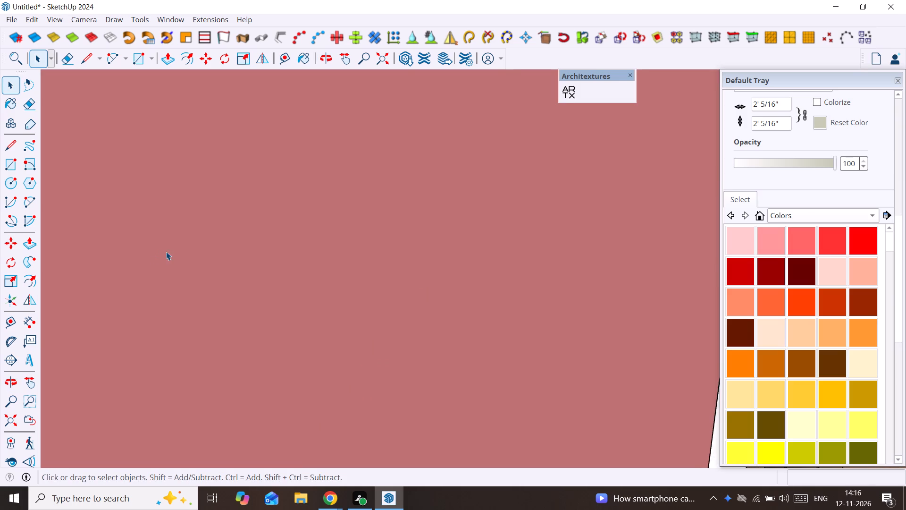
{"action": "scroll", "coordinate": [166, 252], "scroll_direction": "down", "scroll_amount": 11}
{"action": "scroll", "coordinate": [297, 310], "scroll_direction": "up", "scroll_amount": 2}
{"action": "scroll", "coordinate": [297, 310], "scroll_direction": "down", "scroll_amount": 5}
{"action": "scroll", "coordinate": [303, 314], "scroll_direction": "up", "scroll_amount": 1}
{"action": "scroll", "coordinate": [303, 314], "scroll_direction": "down", "scroll_amount": 20}
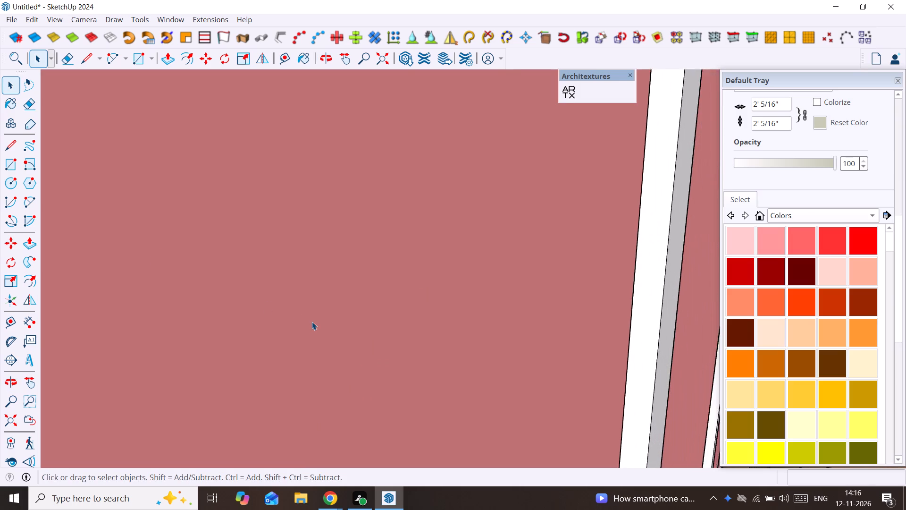
{"action": "scroll", "coordinate": [312, 322], "scroll_direction": "down", "scroll_amount": 20}
{"action": "scroll", "coordinate": [312, 322], "scroll_direction": "down", "scroll_amount": 8}
{"action": "scroll", "coordinate": [349, 316], "scroll_direction": "up", "scroll_amount": 1}
{"action": "scroll", "coordinate": [349, 316], "scroll_direction": "down", "scroll_amount": 9}
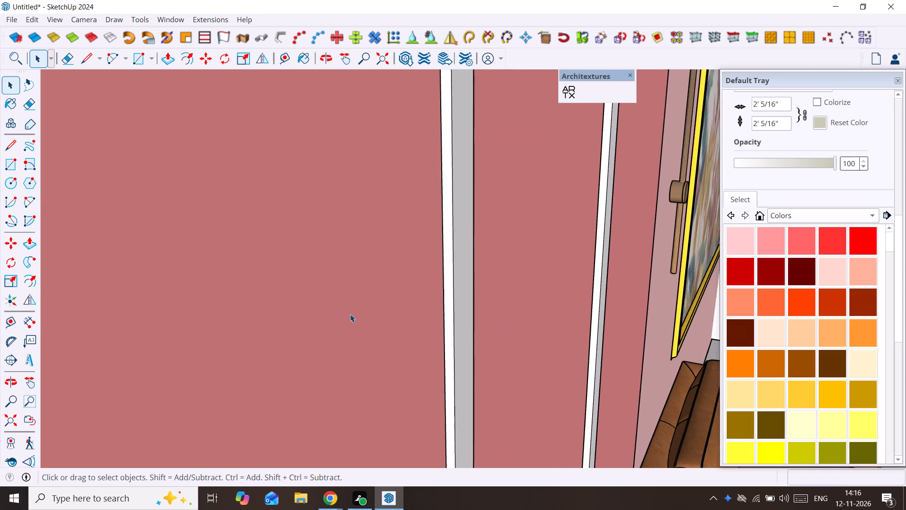
{"action": "scroll", "coordinate": [350, 314], "scroll_direction": "down", "scroll_amount": 20}
{"action": "scroll", "coordinate": [350, 314], "scroll_direction": "down", "scroll_amount": 17}
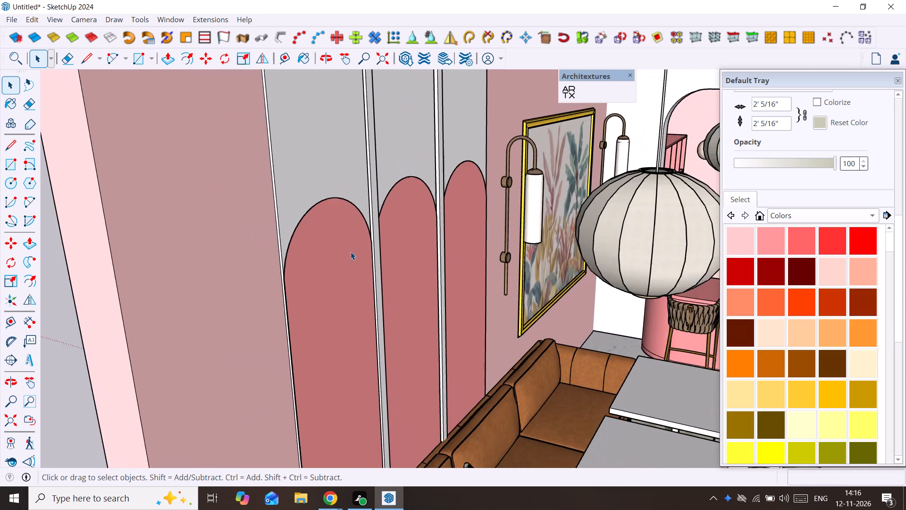
{"action": "scroll", "coordinate": [351, 252], "scroll_direction": "down", "scroll_amount": 20}
{"action": "scroll", "coordinate": [351, 252], "scroll_direction": "down", "scroll_amount": 16}
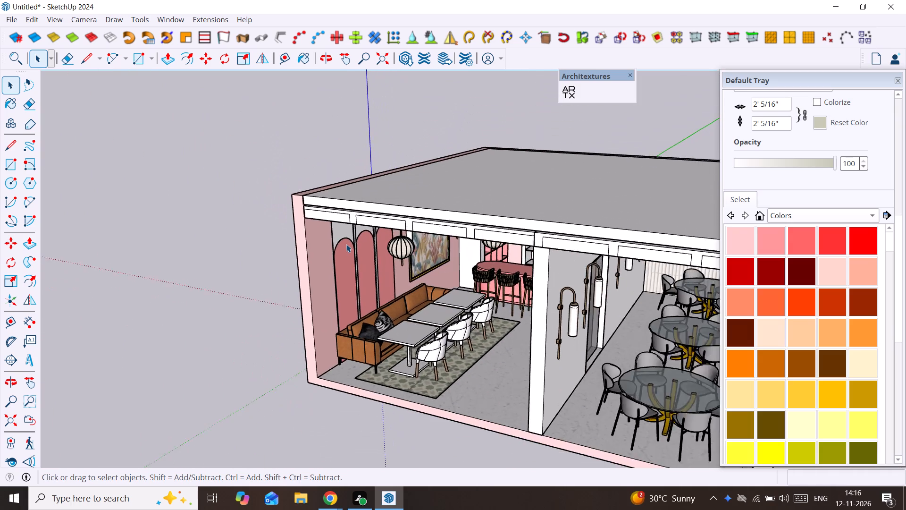
{"action": "scroll", "coordinate": [346, 244], "scroll_direction": "down", "scroll_amount": 1}
{"action": "middle_click_drag", "start_coordinate": [346, 244], "coordinate": [573, 231]}
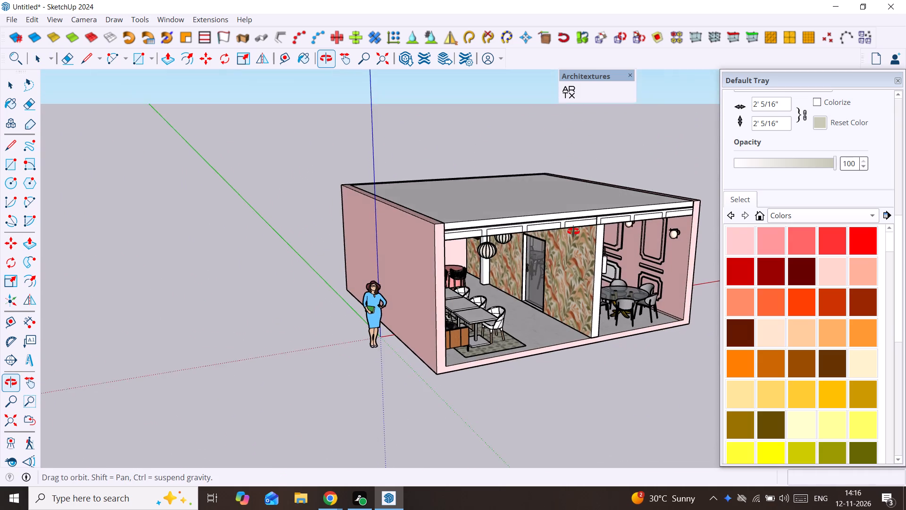
{"action": "middle_click_drag", "start_coordinate": [573, 231], "coordinate": [569, 222]}
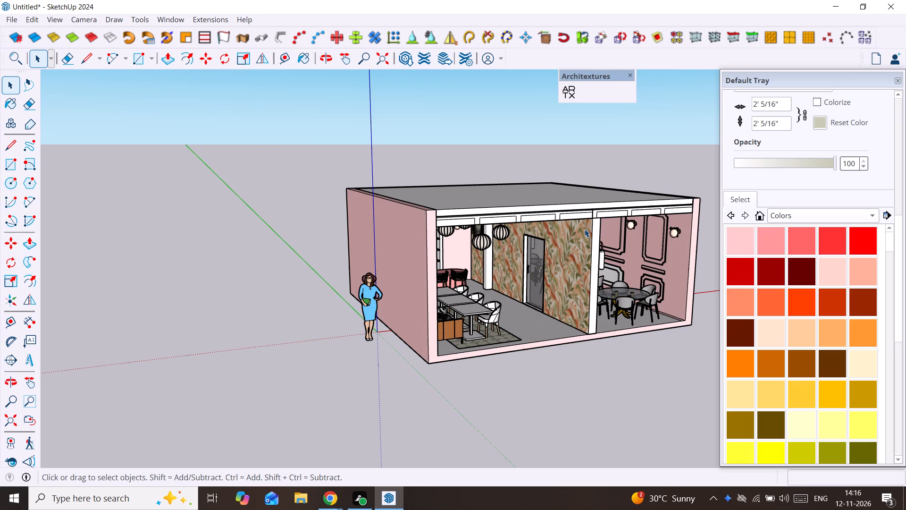
{"action": "scroll", "coordinate": [594, 285], "scroll_direction": "up", "scroll_amount": 7}
{"action": "middle_click_drag", "start_coordinate": [584, 276], "coordinate": [587, 256]}
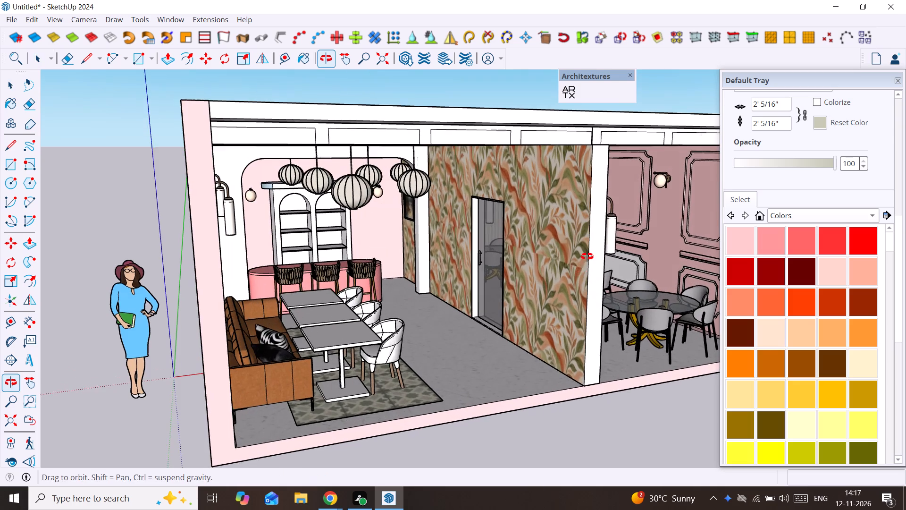
{"action": "middle_click_drag", "start_coordinate": [587, 256], "coordinate": [587, 253]}
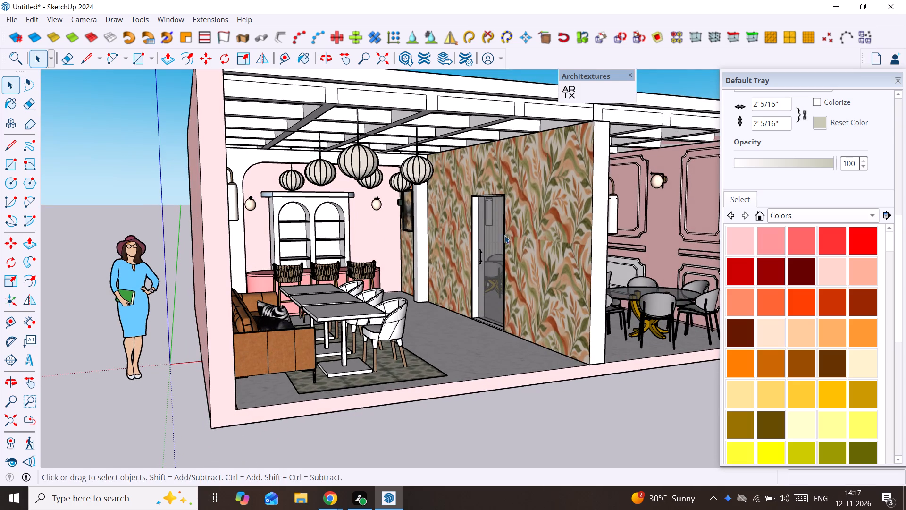
Copy the sconce nearest the column beside the mountain picture about 3' 9" along the green axis onto the wallpapered partition.
{"action": "scroll", "coordinate": [473, 237], "scroll_direction": "up", "scroll_amount": 2}
{"action": "middle_click_drag", "start_coordinate": [397, 221], "coordinate": [464, 230]}
{"action": "scroll", "coordinate": [350, 204], "scroll_direction": "up", "scroll_amount": 7}
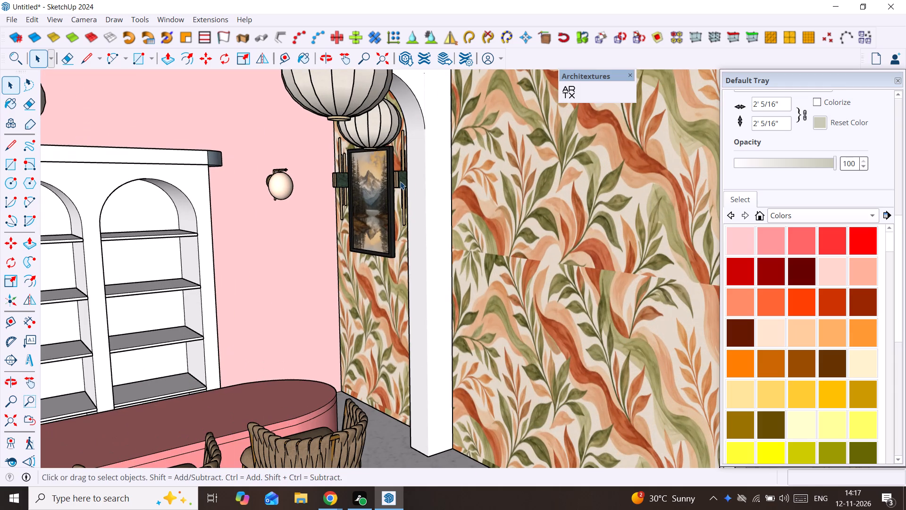
{"action": "left_click", "coordinate": [403, 181]}
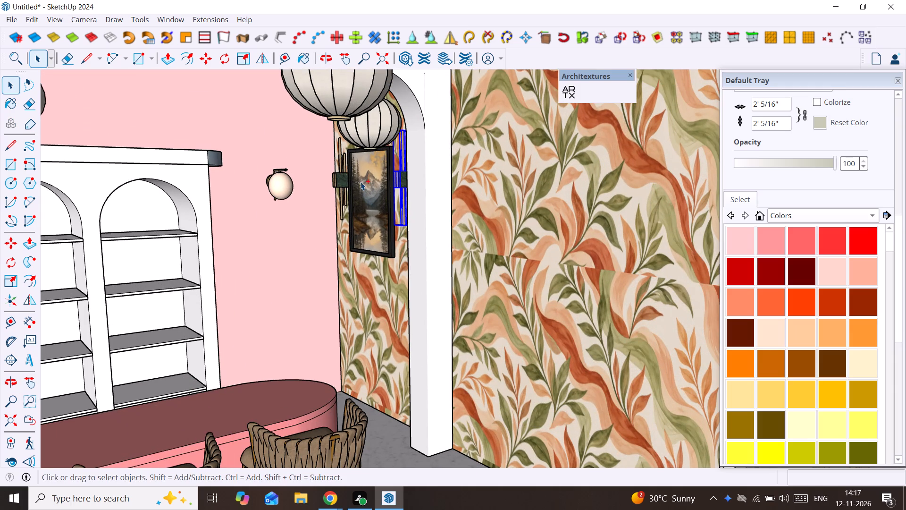
{"action": "left_click", "coordinate": [337, 181], "text": "ctrl"}
{"action": "left_click", "coordinate": [337, 181]}
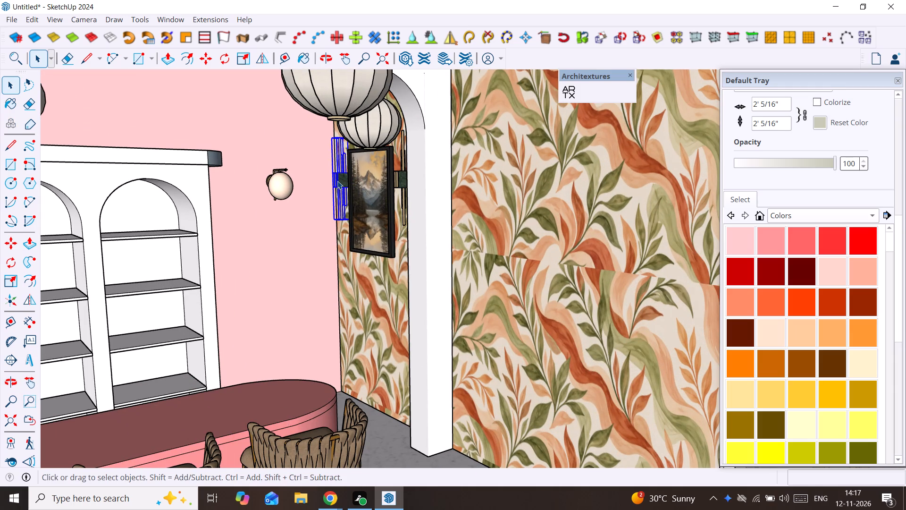
{"action": "left_click", "coordinate": [403, 178]}
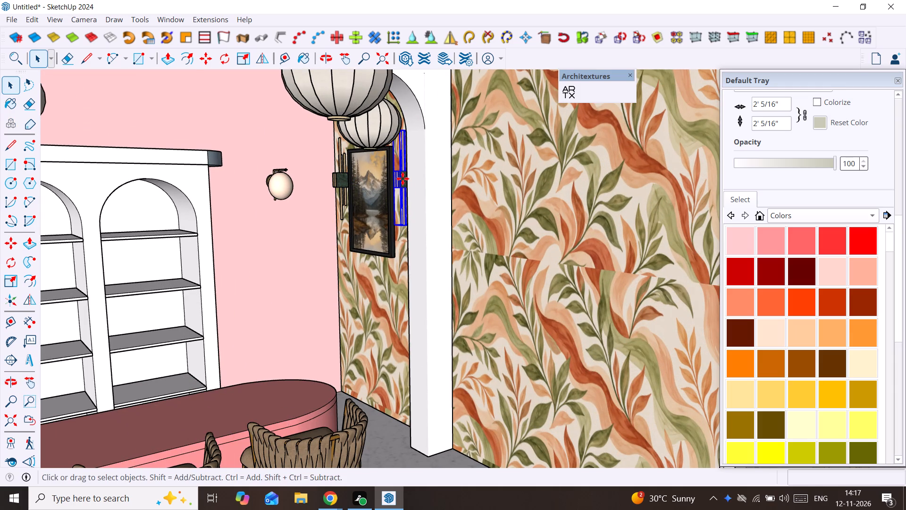
{"action": "key", "text": "m"}
{"action": "left_click", "coordinate": [403, 179], "text": "ctrl"}
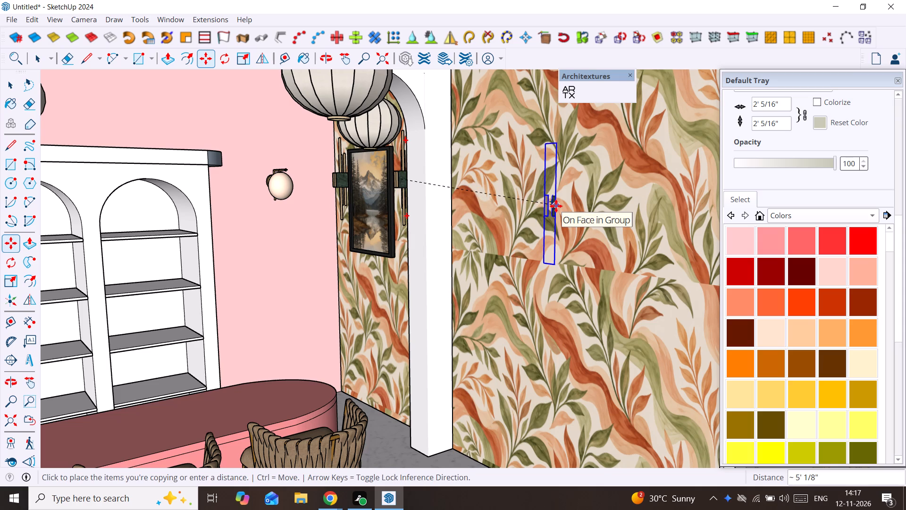
{"action": "key", "text": "Right"}
{"action": "key", "text": "Left"}
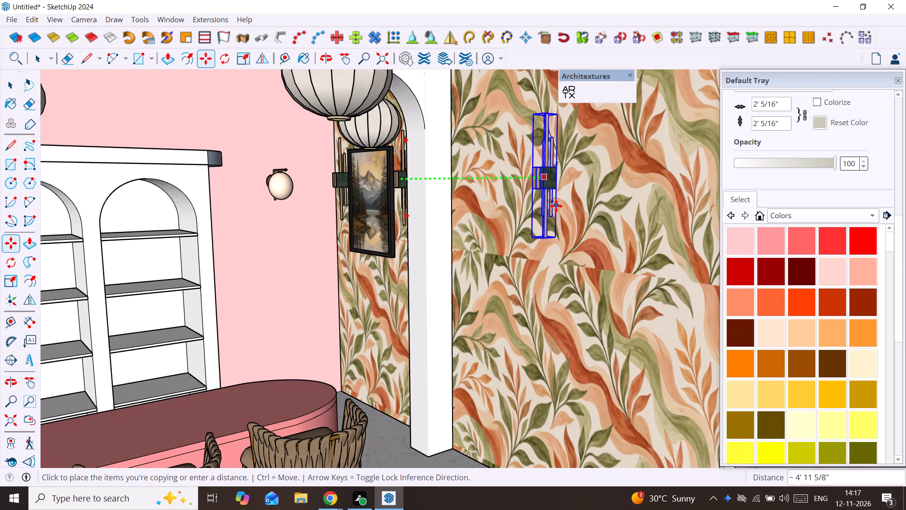
{"action": "scroll", "coordinate": [556, 206], "scroll_direction": "down", "scroll_amount": 10}
{"action": "middle_click_drag", "start_coordinate": [556, 206], "coordinate": [353, 234]}
{"action": "scroll", "coordinate": [353, 234], "scroll_direction": "down", "scroll_amount": 20}
{"action": "scroll", "coordinate": [353, 234], "scroll_direction": "down", "scroll_amount": 16}
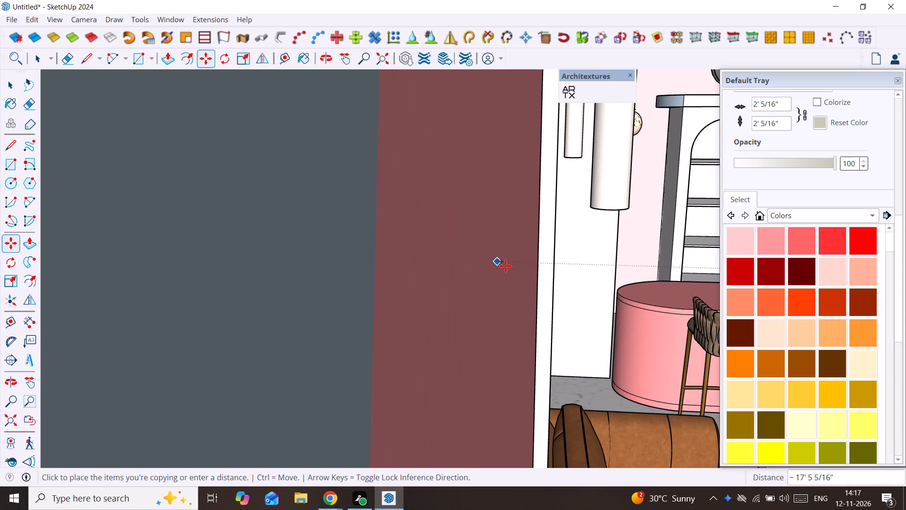
{"action": "scroll", "coordinate": [505, 266], "scroll_direction": "down", "scroll_amount": 20}
{"action": "scroll", "coordinate": [505, 266], "scroll_direction": "down", "scroll_amount": 17}
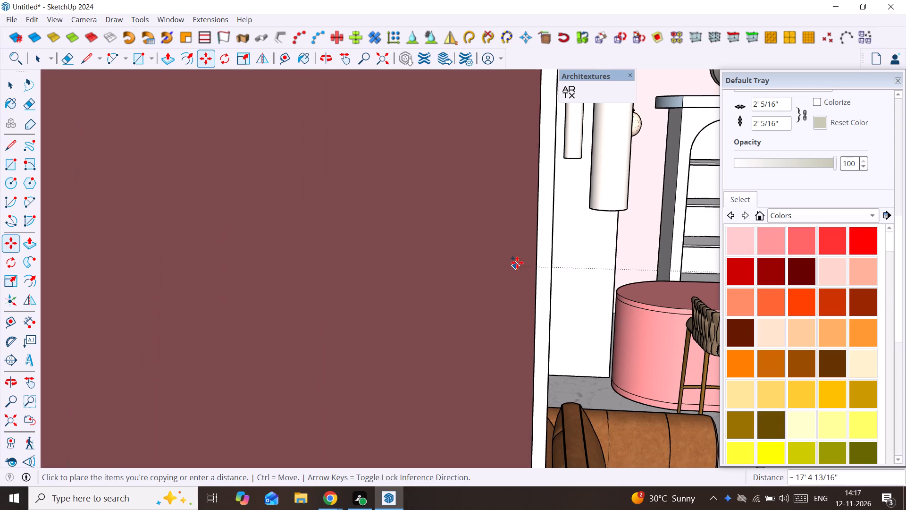
{"action": "scroll", "coordinate": [517, 263], "scroll_direction": "down", "scroll_amount": 20}
{"action": "scroll", "coordinate": [517, 263], "scroll_direction": "down", "scroll_amount": 7}
{"action": "scroll", "coordinate": [638, 281], "scroll_direction": "down", "scroll_amount": 1}
{"action": "middle_click_drag", "start_coordinate": [644, 288], "coordinate": [636, 289]}
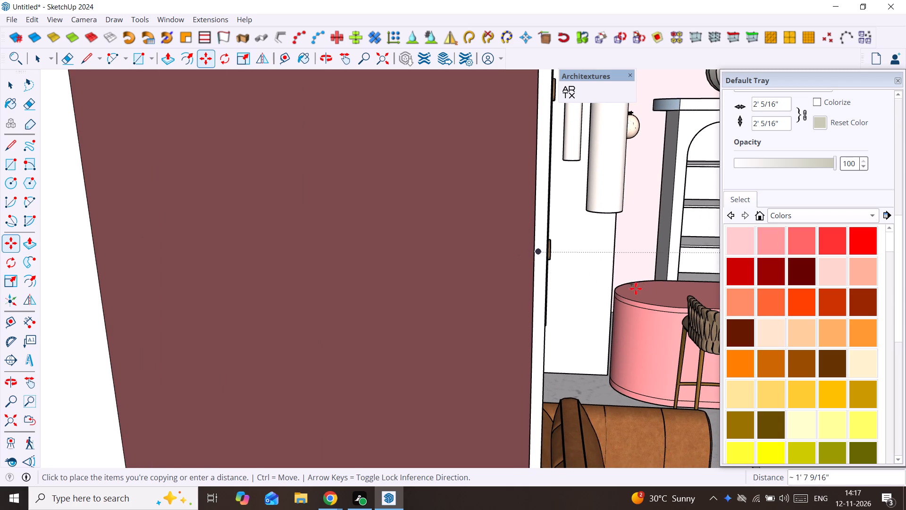
{"action": "middle_click_drag", "start_coordinate": [636, 289], "coordinate": [536, 278]}
{"action": "scroll", "coordinate": [536, 278], "scroll_direction": "down", "scroll_amount": 20}
{"action": "scroll", "coordinate": [536, 278], "scroll_direction": "down", "scroll_amount": 9}
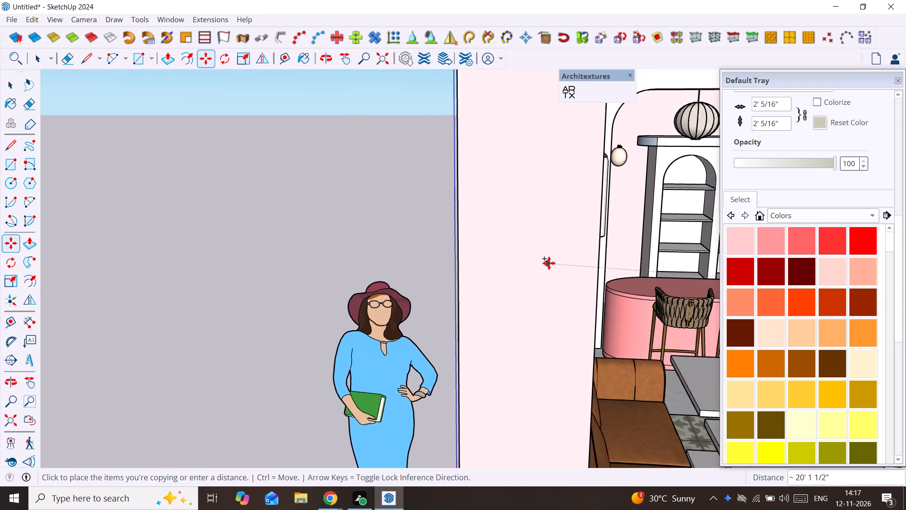
{"action": "scroll", "coordinate": [549, 263], "scroll_direction": "down", "scroll_amount": 20}
{"action": "scroll", "coordinate": [549, 263], "scroll_direction": "down", "scroll_amount": 9}
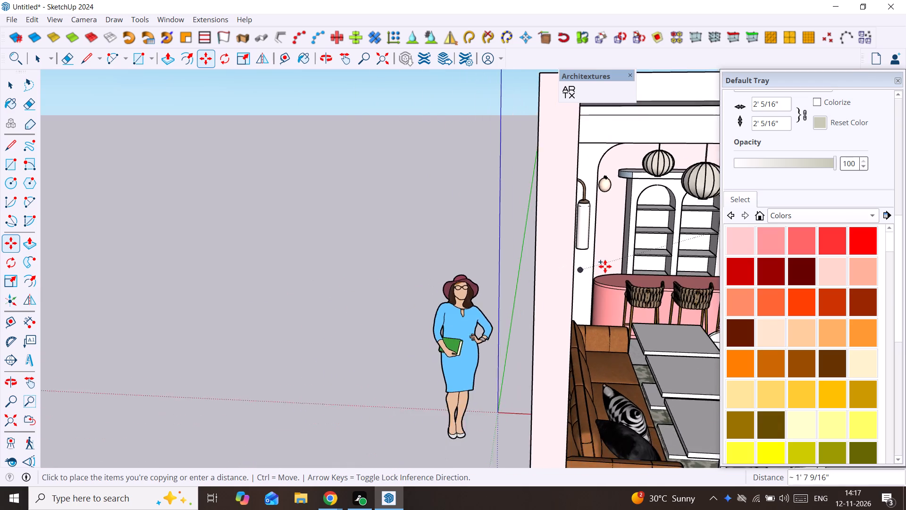
{"action": "middle_click_drag", "start_coordinate": [605, 266], "coordinate": [421, 229], "text": "shift"}
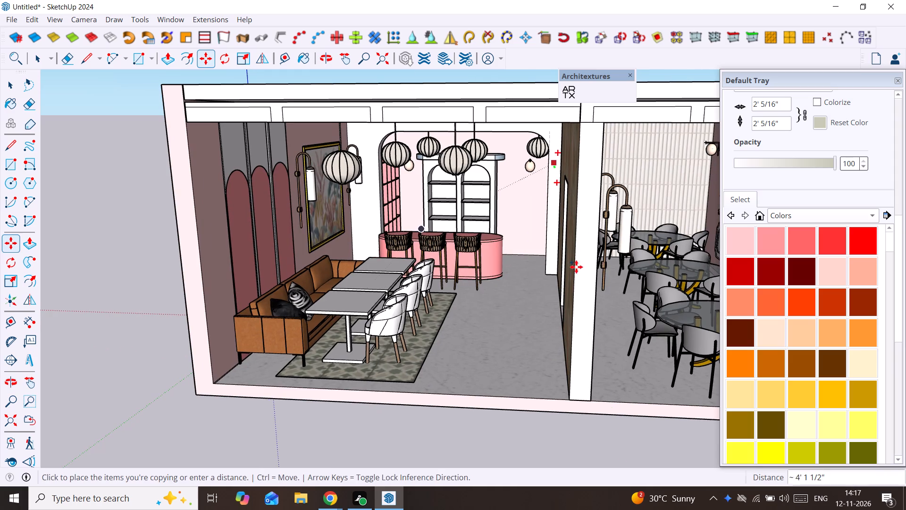
{"action": "middle_click_drag", "start_coordinate": [560, 267], "coordinate": [662, 278]}
{"action": "scroll", "coordinate": [559, 193], "scroll_direction": "up", "scroll_amount": 6}
{"action": "middle_click_drag", "start_coordinate": [557, 192], "coordinate": [545, 157]}
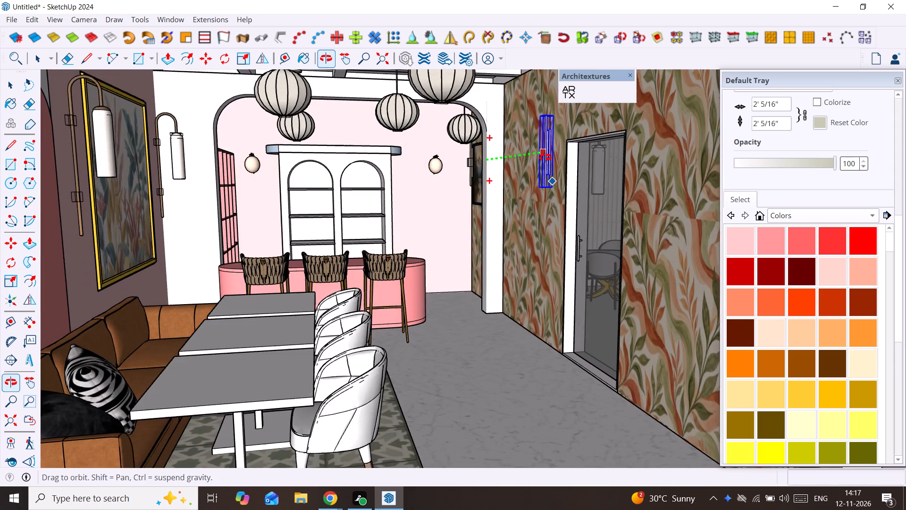
{"action": "middle_click_drag", "start_coordinate": [545, 157], "coordinate": [545, 158]}
{"action": "scroll", "coordinate": [545, 158], "scroll_direction": "up", "scroll_amount": 7}
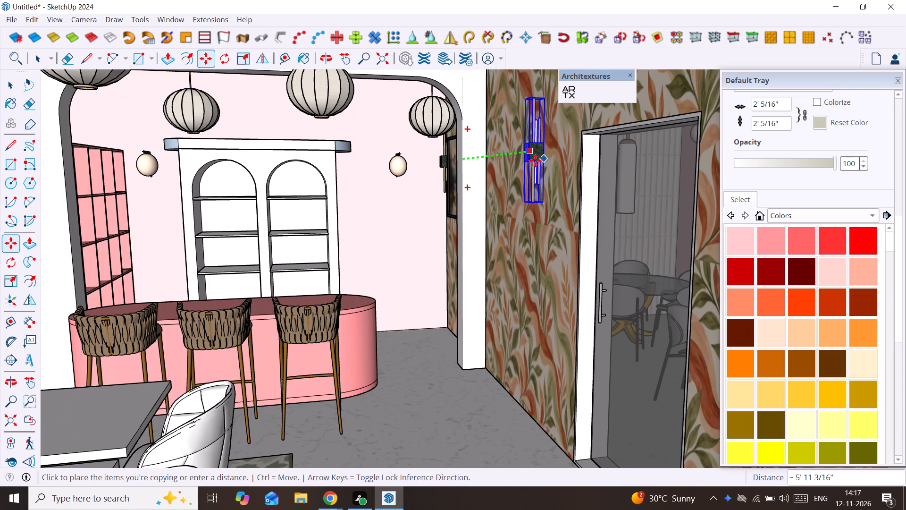
{"action": "middle_click_drag", "start_coordinate": [535, 161], "coordinate": [568, 175]}
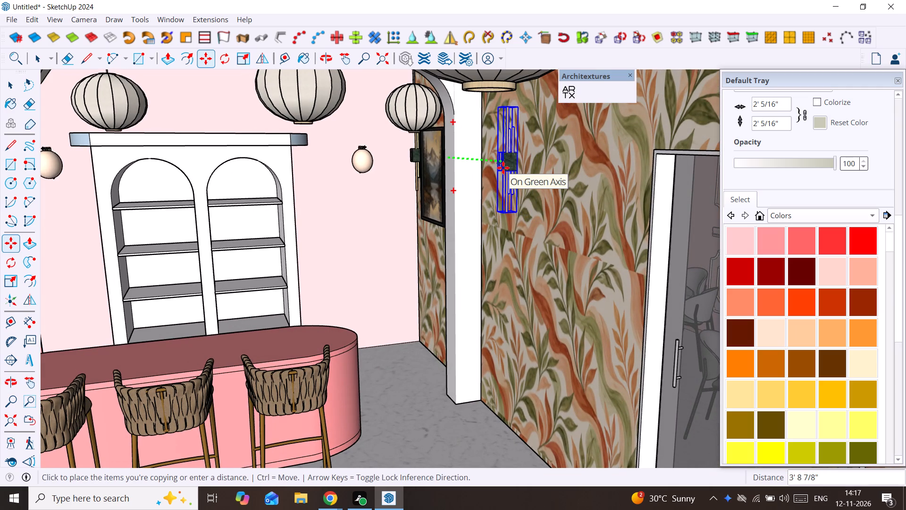
{"action": "left_click", "coordinate": [503, 168]}
Copy the new partition sconce about 3' 8" along the green axis, placing it between the first copy and the door.
{"action": "left_click", "coordinate": [503, 168]}
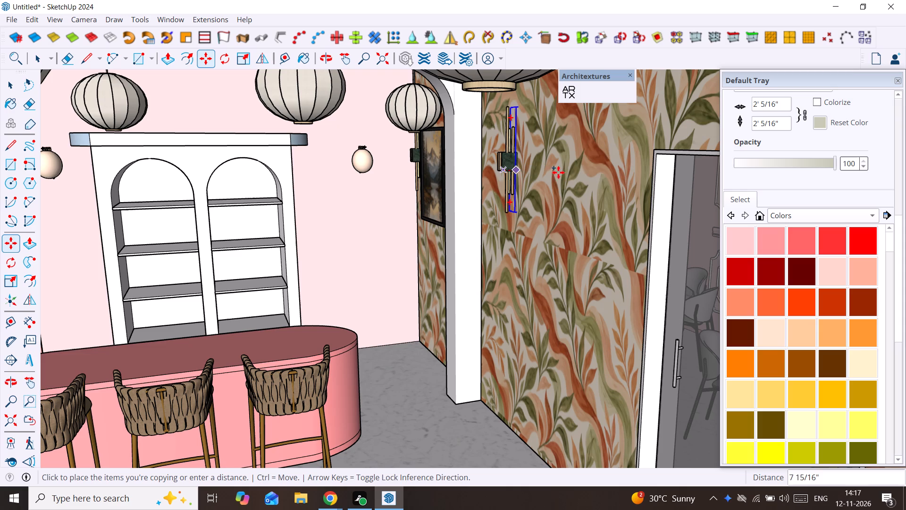
{"action": "key", "text": "Left"}
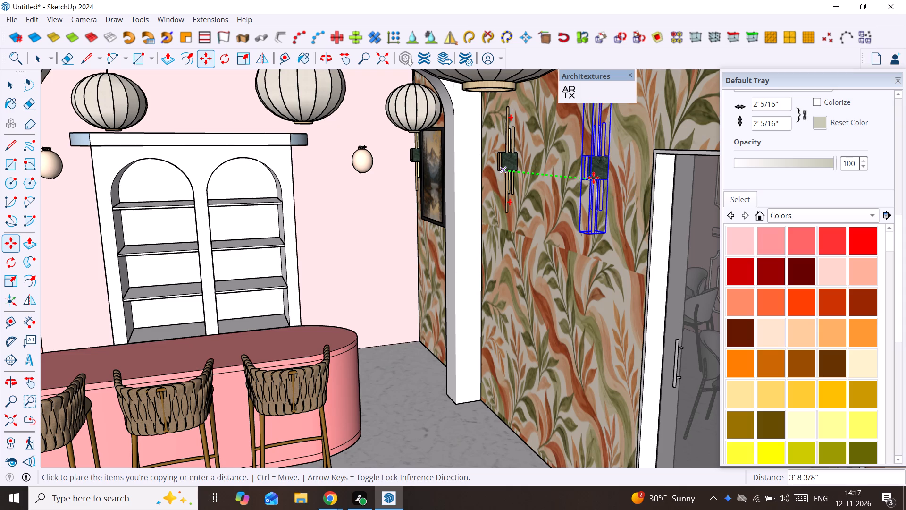
{"action": "left_click", "coordinate": [593, 178]}
{"action": "left_click", "coordinate": [593, 178]}
Copy the partition sconce beside the door about 8' 10" along the green axis, placing it past the door toward the open front.
{"action": "scroll", "coordinate": [636, 181], "scroll_direction": "down", "scroll_amount": 3}
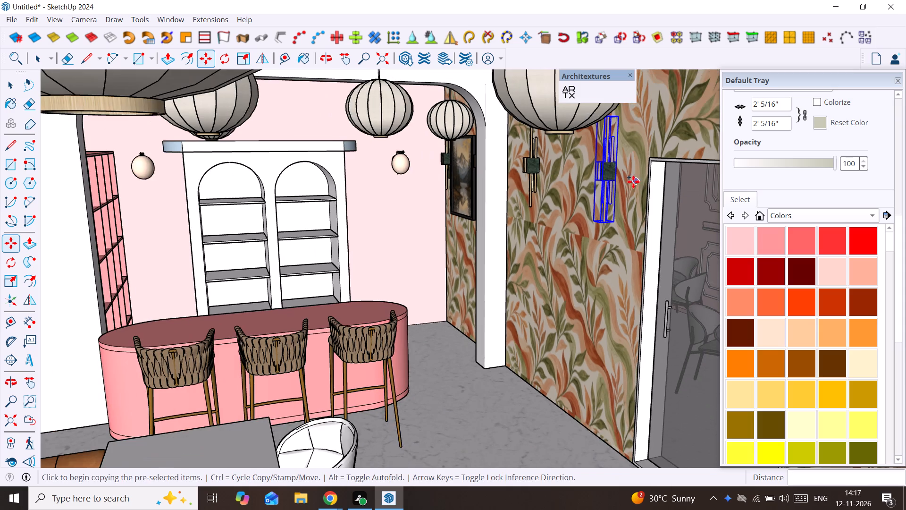
{"action": "middle_click_drag", "start_coordinate": [633, 182], "coordinate": [570, 182]}
{"action": "scroll", "coordinate": [570, 182], "scroll_direction": "down", "scroll_amount": 10}
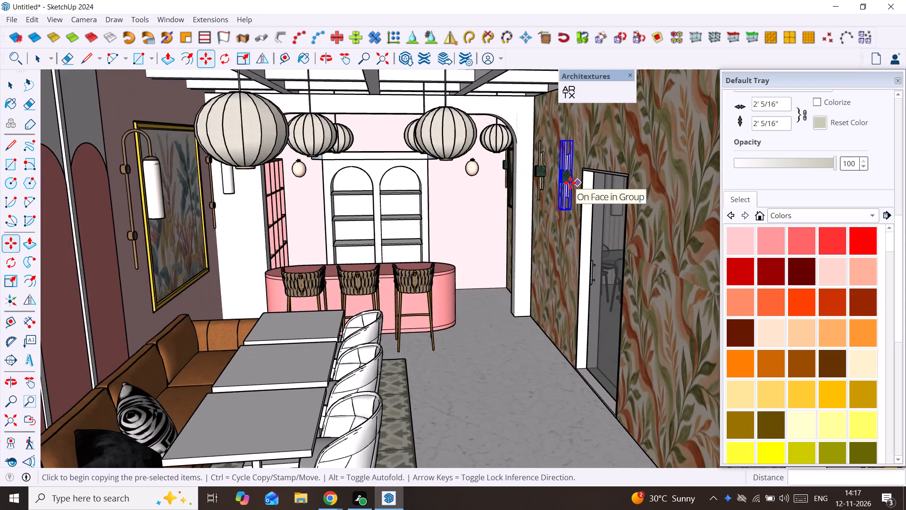
{"action": "left_click", "coordinate": [568, 192]}
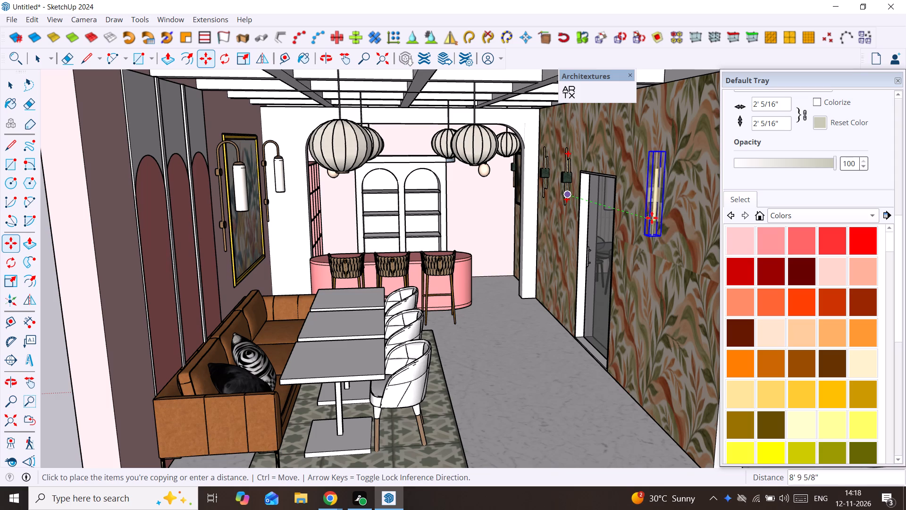
{"action": "left_click", "coordinate": [652, 218]}
{"action": "left_click", "coordinate": [652, 218]}
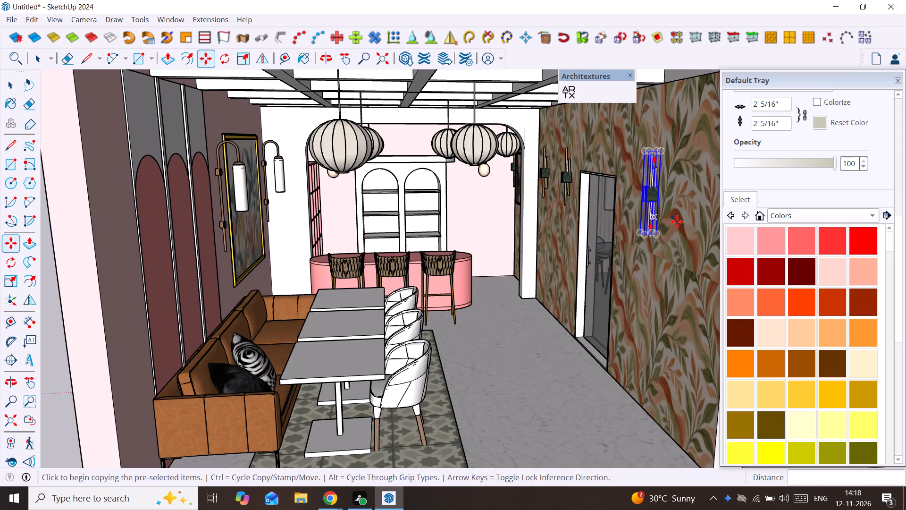
Examine the position of the newly copied sconce on the wallpapered partition between the door and the front column.
{"action": "scroll", "coordinate": [678, 222], "scroll_direction": "down", "scroll_amount": 10}
{"action": "middle_click_drag", "start_coordinate": [680, 225], "coordinate": [724, 238]}
{"action": "scroll", "coordinate": [692, 229], "scroll_direction": "up", "scroll_amount": 2}
{"action": "middle_click_drag", "start_coordinate": [691, 228], "coordinate": [634, 224], "text": "shift"}
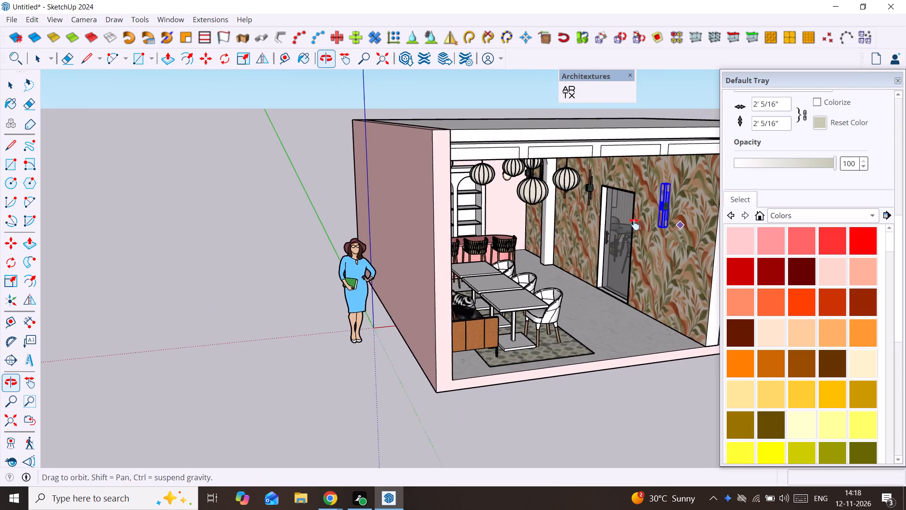
{"action": "middle_click_drag", "start_coordinate": [634, 224], "coordinate": [683, 232], "text": "shift"}
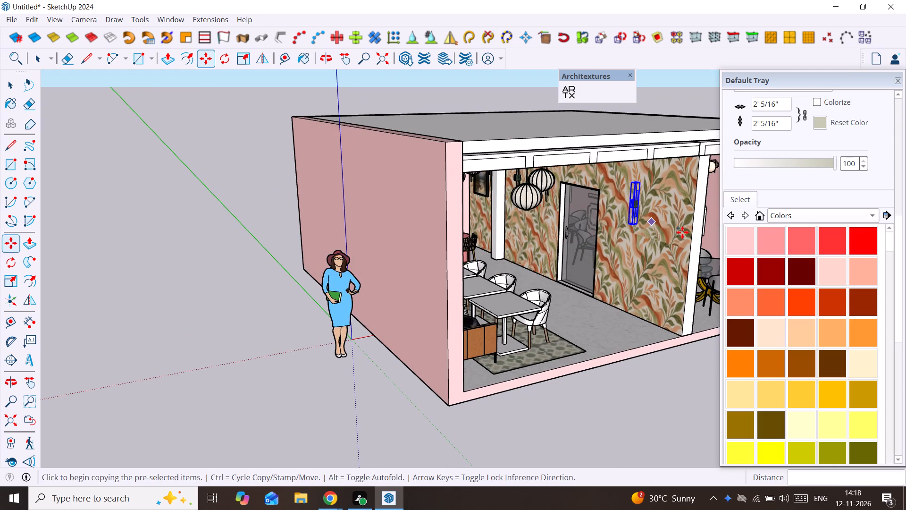
{"action": "scroll", "coordinate": [677, 228], "scroll_direction": "up", "scroll_amount": 3}
{"action": "key", "text": "space"}
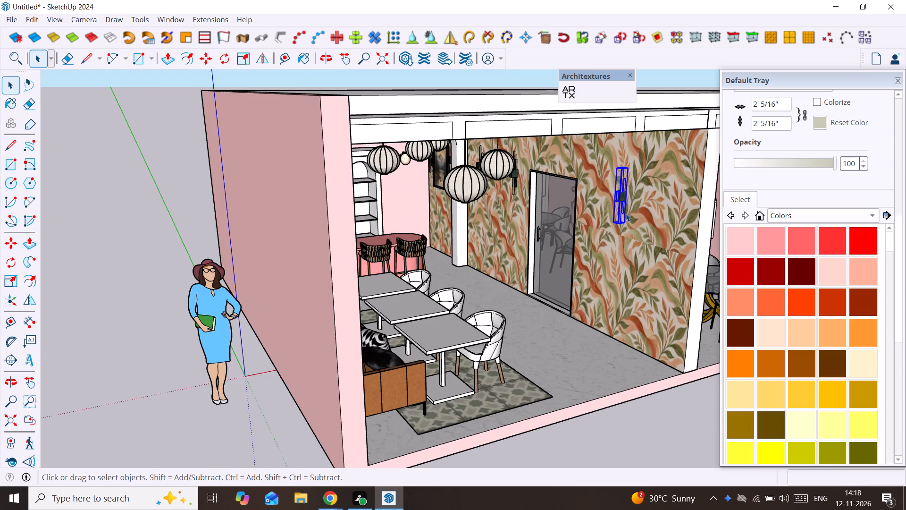
{"action": "scroll", "coordinate": [622, 221], "scroll_direction": "up", "scroll_amount": 3}
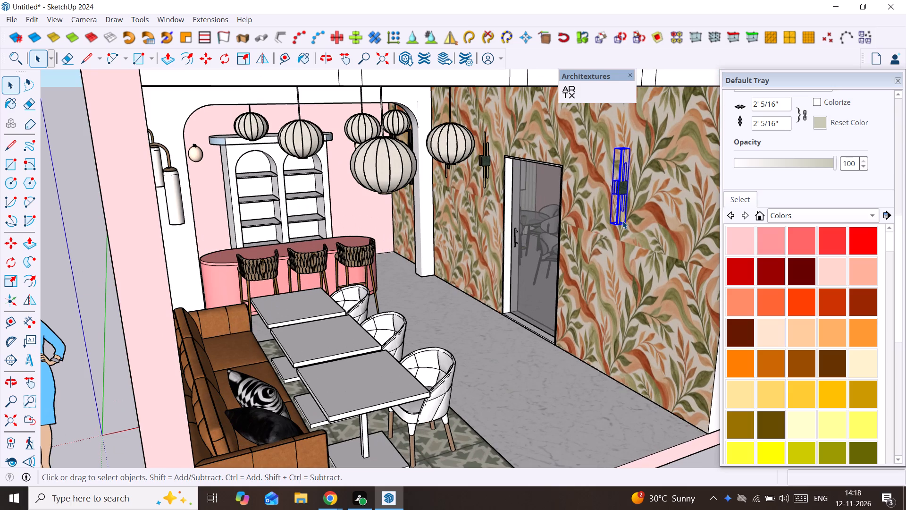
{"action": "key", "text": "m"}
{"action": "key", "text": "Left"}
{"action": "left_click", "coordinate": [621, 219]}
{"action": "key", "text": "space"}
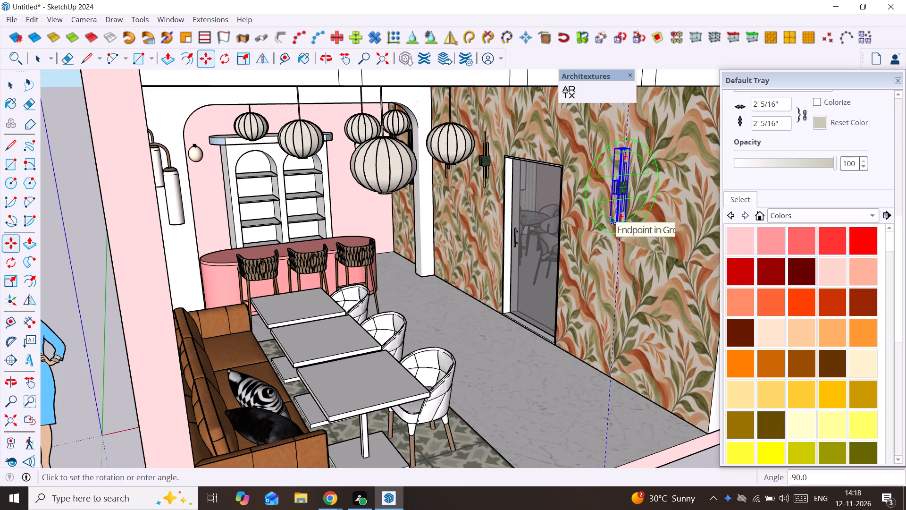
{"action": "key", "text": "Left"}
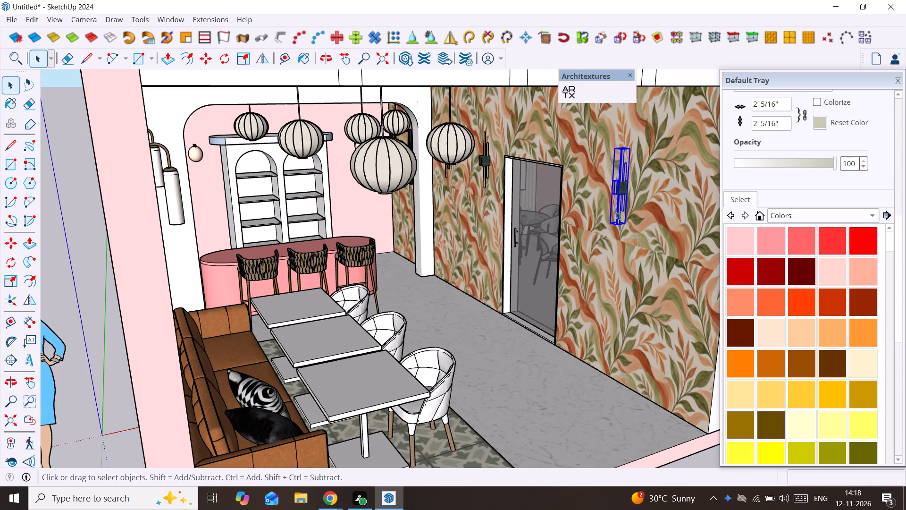
Move the new sconce about 1' 11" along the green axis, closer to the door.
{"action": "key", "text": "m"}
{"action": "key", "text": "Left"}
{"action": "left_click", "coordinate": [616, 212]}
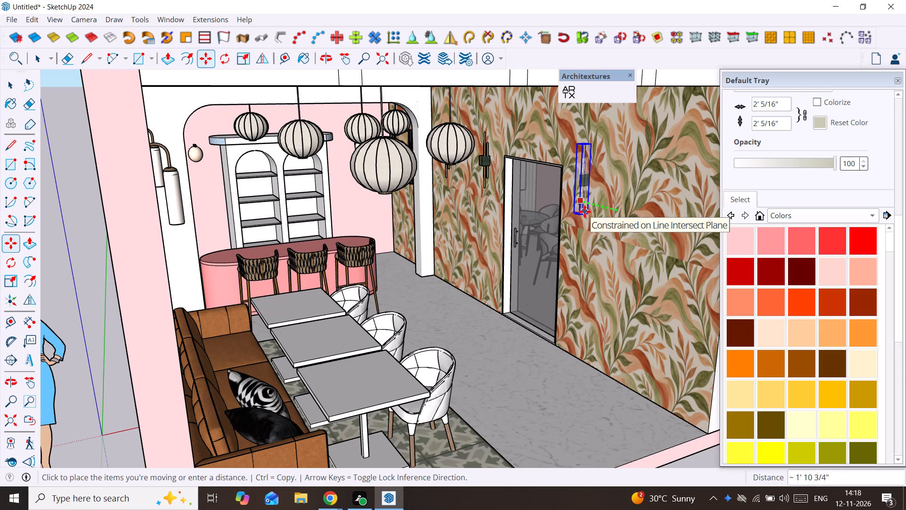
{"action": "left_click", "coordinate": [585, 212]}
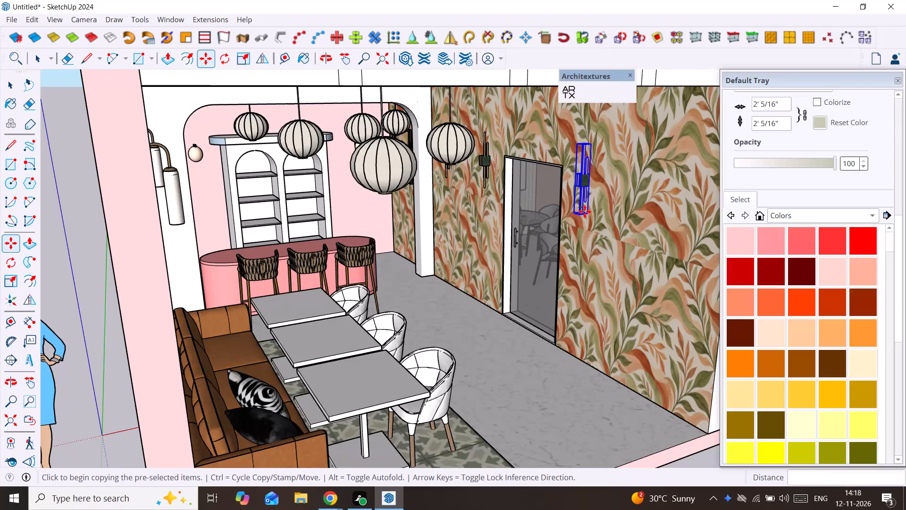
Copy the moved sconce about 4' 9 1/2" along the green axis toward the front end of the wallpapered partition.
{"action": "left_click", "coordinate": [585, 212]}
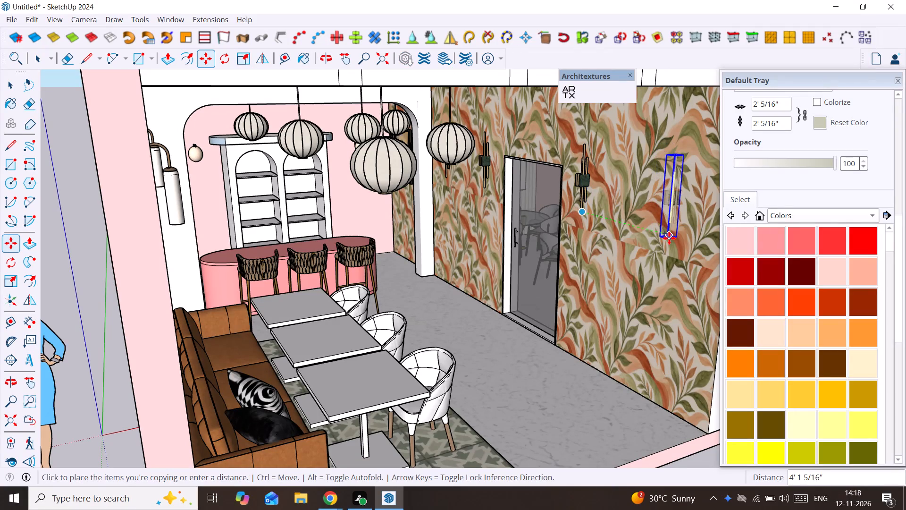
{"action": "scroll", "coordinate": [685, 247], "scroll_direction": "down", "scroll_amount": 4}
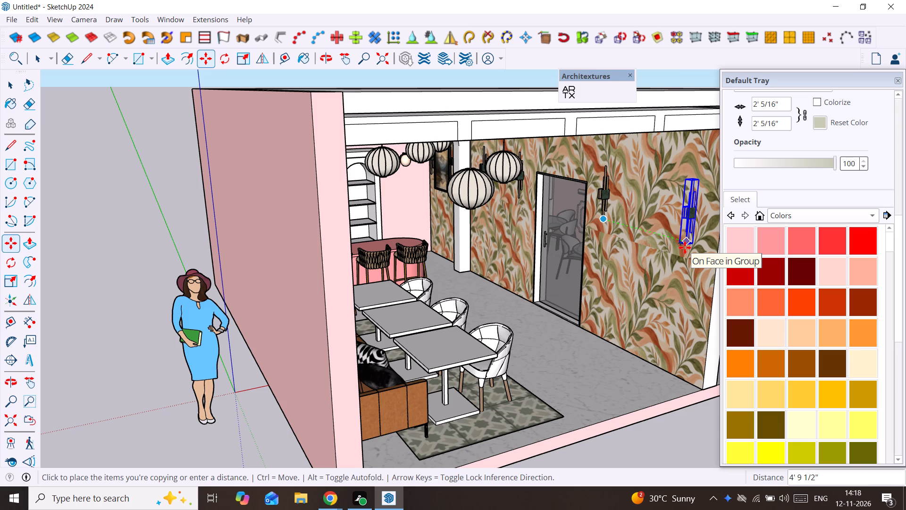
{"action": "left_click", "coordinate": [685, 247]}
{"action": "key", "text": "space"}
Review the row of sconces along the wallpapered partition and both dining areas from the open front, with nothing selected.
{"action": "middle_click_drag", "start_coordinate": [685, 247], "coordinate": [663, 248]}
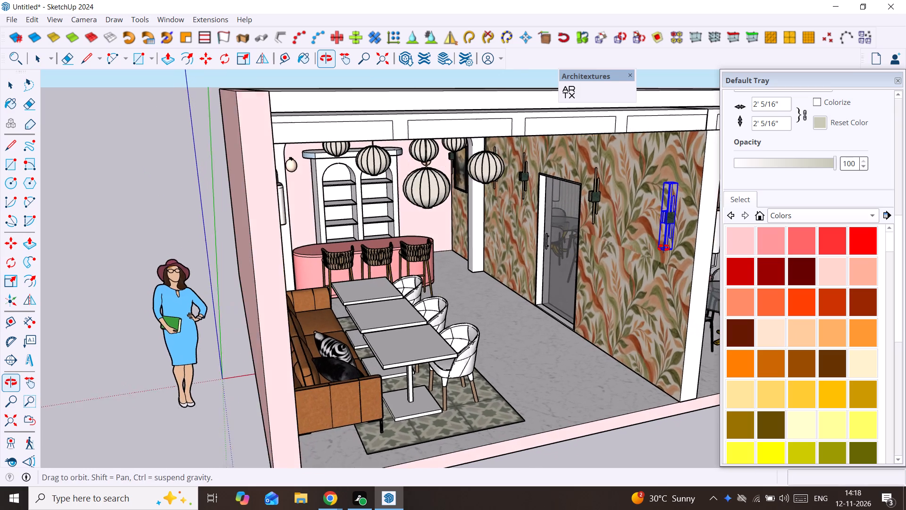
{"action": "middle_click_drag", "start_coordinate": [663, 248], "coordinate": [659, 220]}
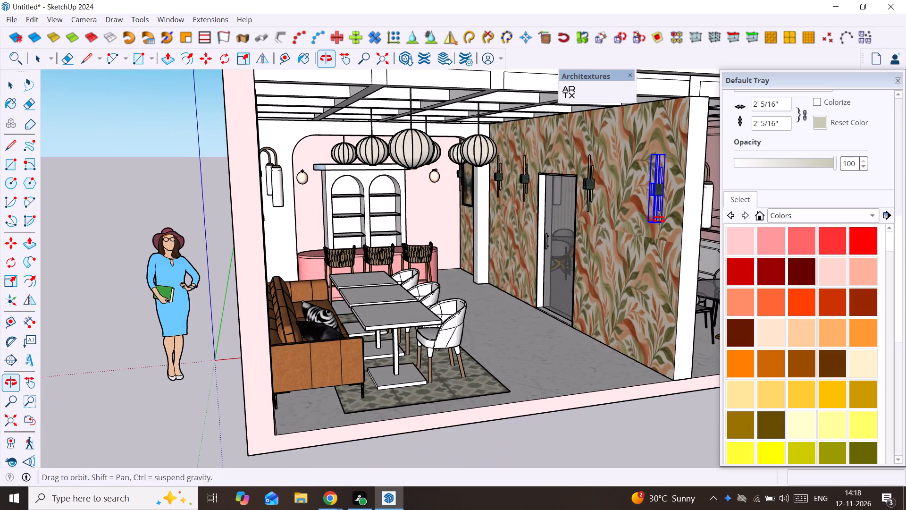
{"action": "middle_click_drag", "start_coordinate": [659, 220], "coordinate": [702, 212]}
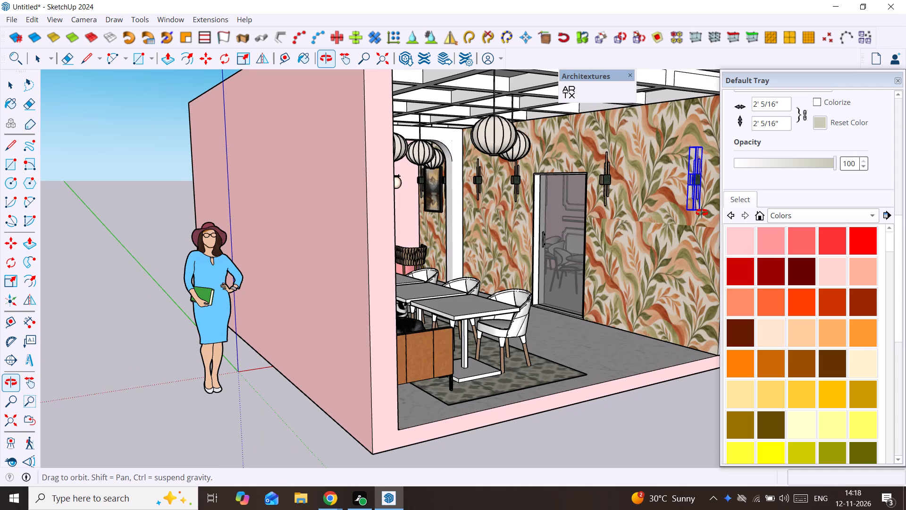
{"action": "middle_click_drag", "start_coordinate": [702, 212], "coordinate": [647, 229]}
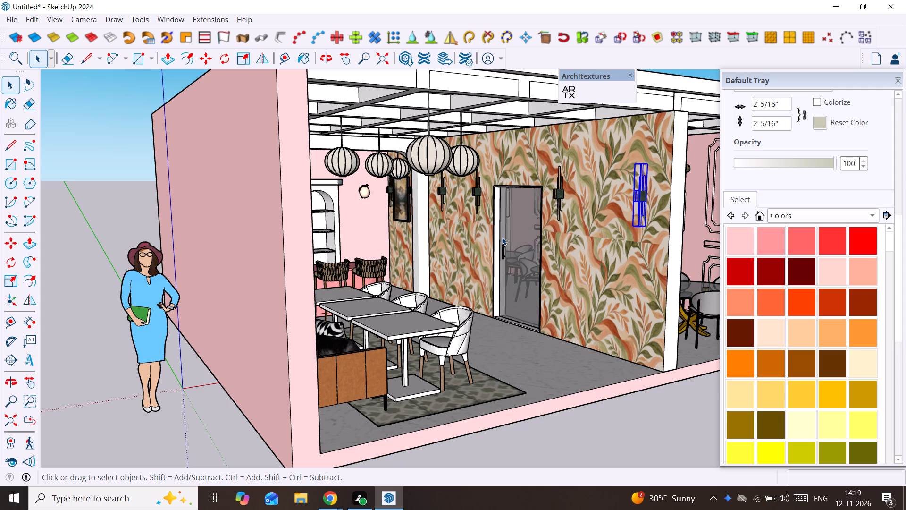
{"action": "scroll", "coordinate": [527, 243], "scroll_direction": "down", "scroll_amount": 3}
{"action": "middle_click_drag", "start_coordinate": [527, 243], "coordinate": [261, 259]}
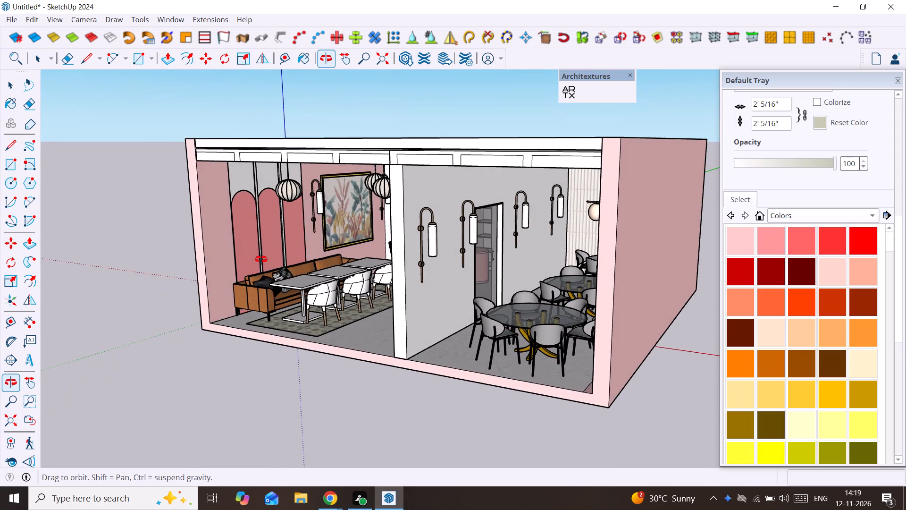
{"action": "middle_click_drag", "start_coordinate": [261, 259], "coordinate": [463, 254]}
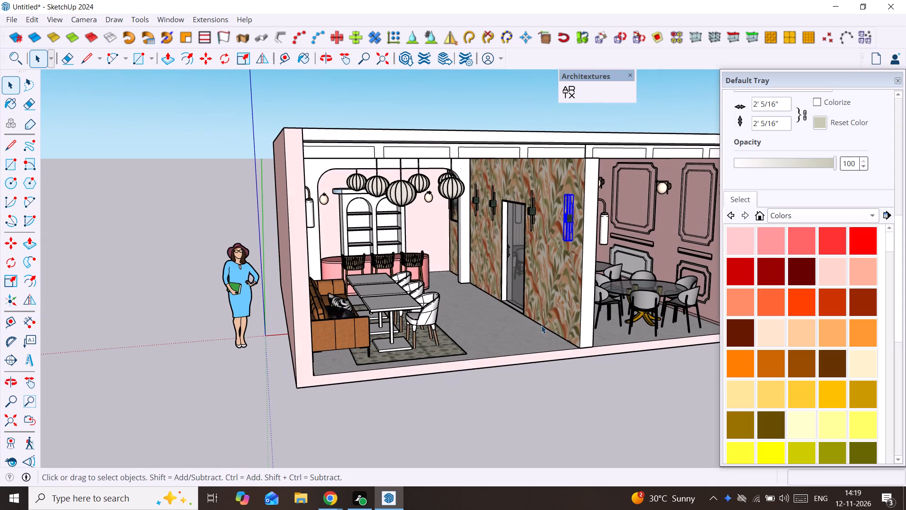
{"action": "left_click", "coordinate": [566, 407]}
{"action": "scroll", "coordinate": [495, 326], "scroll_direction": "up", "scroll_amount": 3}
{"action": "middle_click_drag", "start_coordinate": [494, 323], "coordinate": [462, 365]}
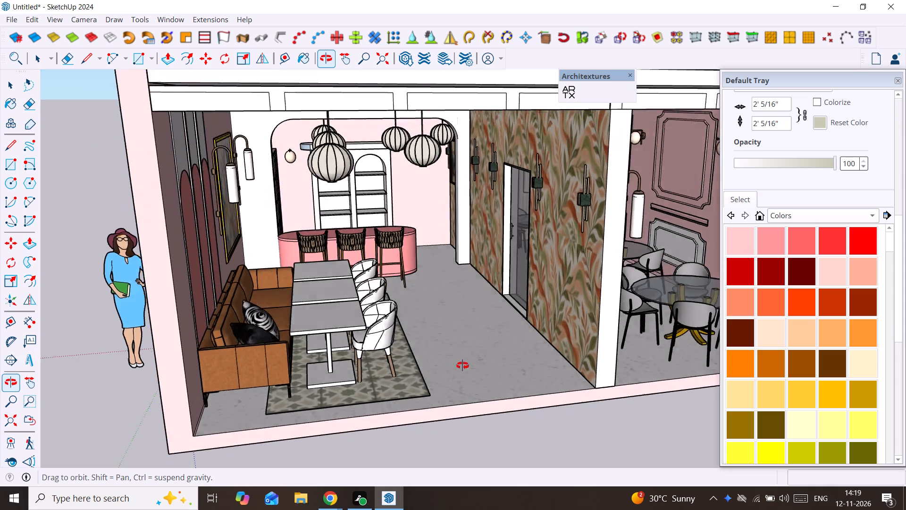
{"action": "middle_click_drag", "start_coordinate": [462, 365], "coordinate": [453, 366]}
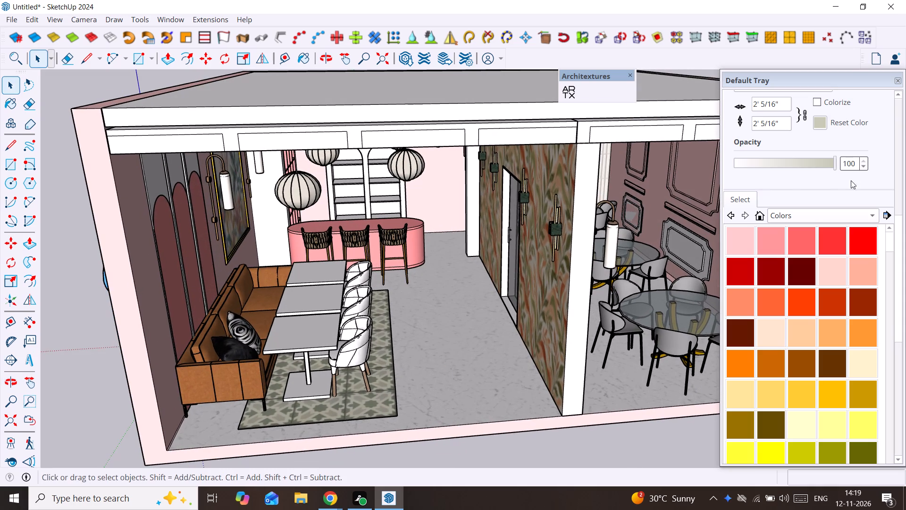
Open the list of material collections to choose a different one.
{"action": "left_click", "coordinate": [857, 214]}
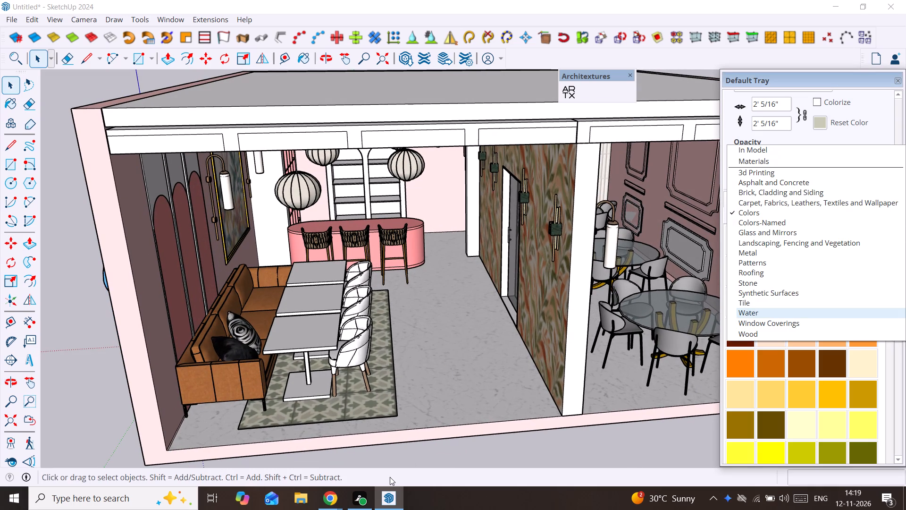
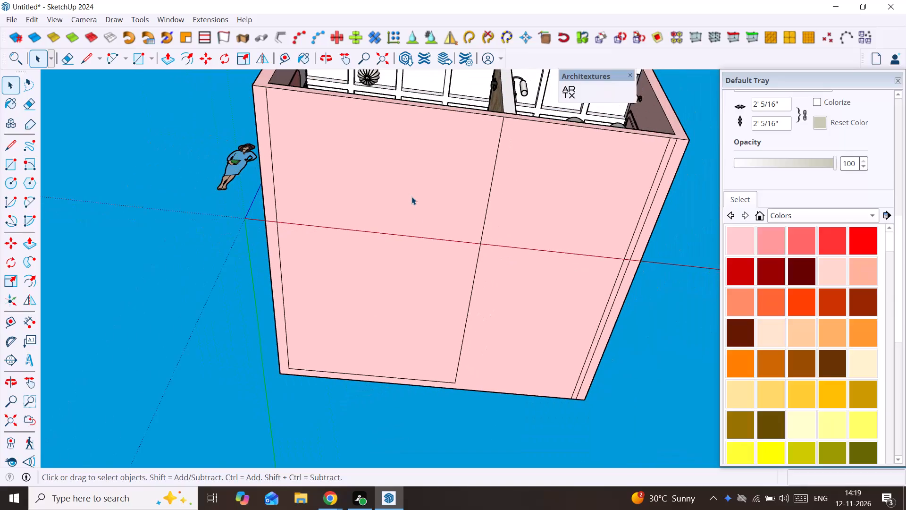
Paint the dining tables beside the leather sofa with the plain reddish-brown material from the Wood collection.
{"action": "middle_click_drag", "start_coordinate": [416, 212], "coordinate": [418, 270]}
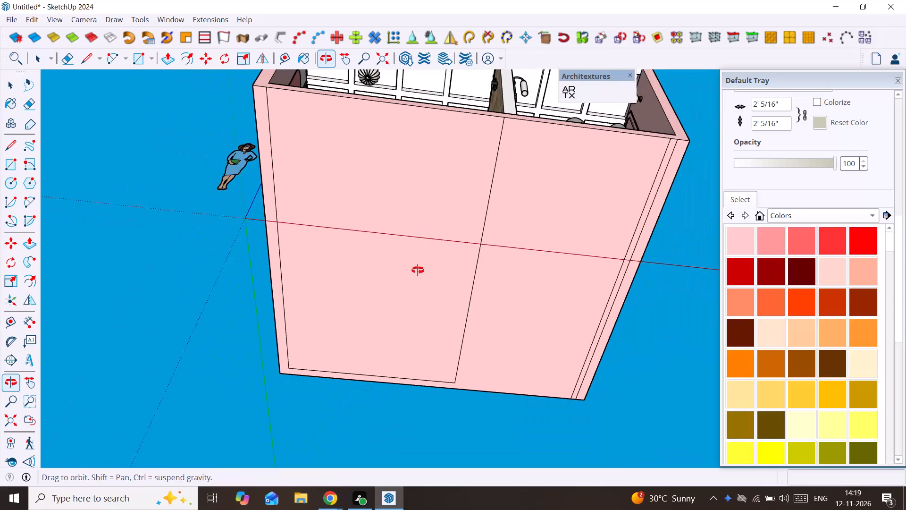
{"action": "middle_click_drag", "start_coordinate": [418, 270], "coordinate": [403, 433]}
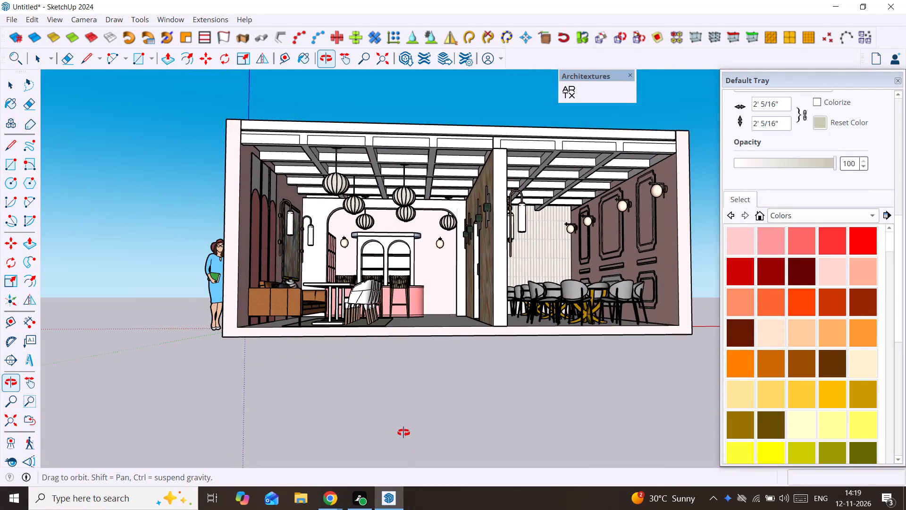
{"action": "middle_click_drag", "start_coordinate": [403, 433], "coordinate": [401, 464]}
{"action": "left_click", "coordinate": [830, 217]}
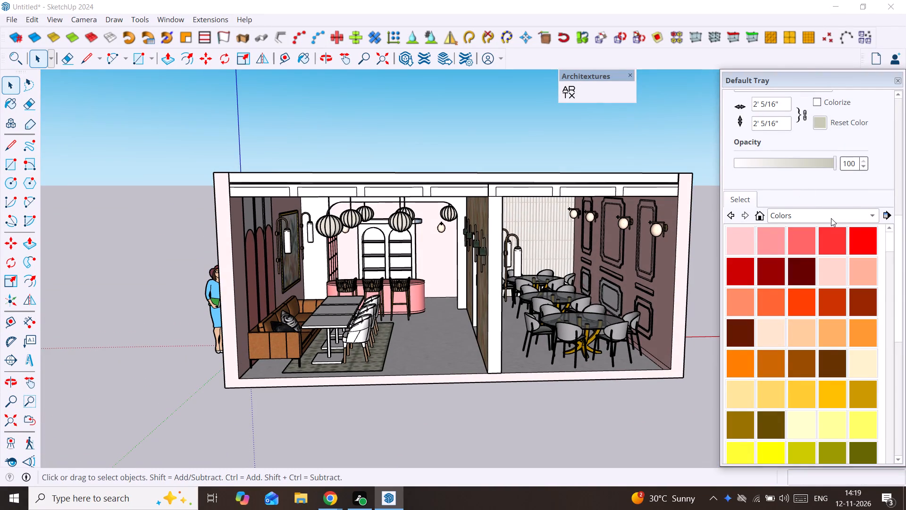
{"action": "left_click", "coordinate": [809, 332]}
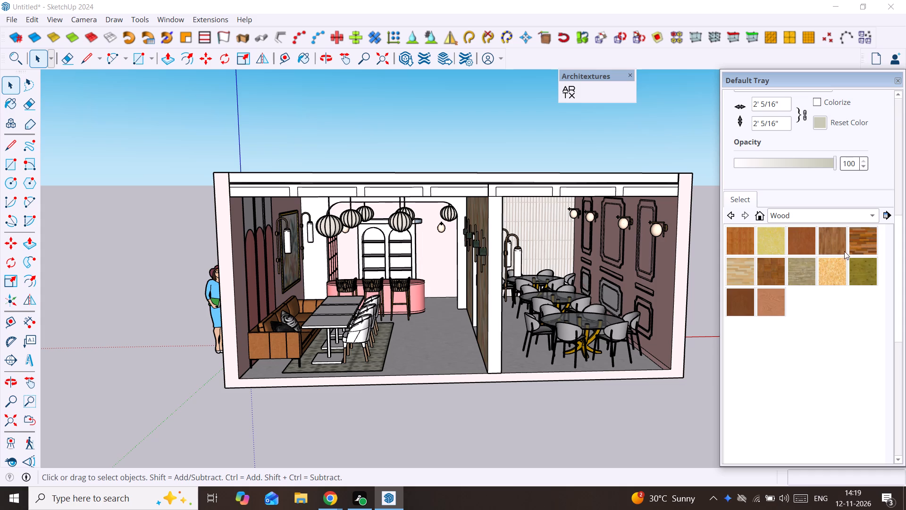
{"action": "left_click", "coordinate": [803, 241]}
{"action": "scroll", "coordinate": [366, 340], "scroll_direction": "up", "scroll_amount": 4}
{"action": "scroll", "coordinate": [328, 324], "scroll_direction": "up", "scroll_amount": 3}
{"action": "middle_click_drag", "start_coordinate": [327, 331], "coordinate": [325, 352]}
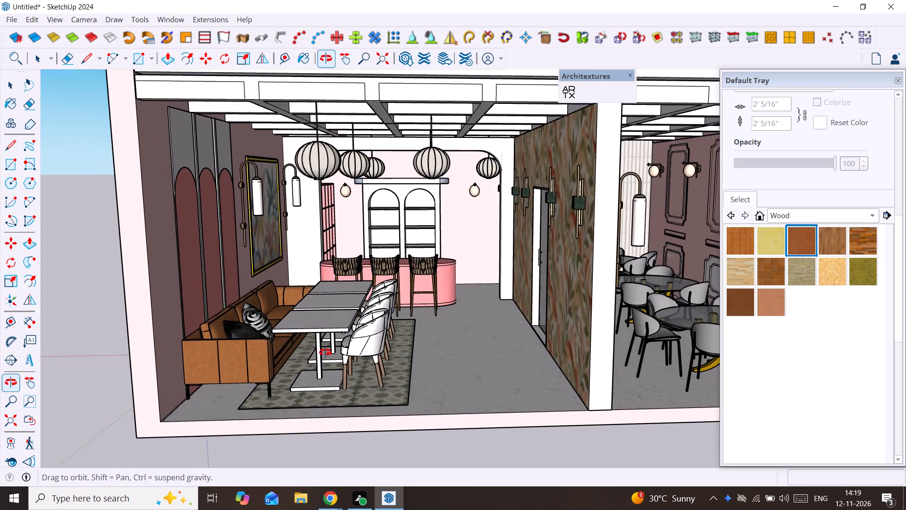
{"action": "middle_click_drag", "start_coordinate": [325, 352], "coordinate": [325, 359]}
{"action": "left_click", "coordinate": [324, 359]}
Paint the pink grid shelving on the side wall near the bar counter with the same reddish-brown wood.
{"action": "scroll", "coordinate": [335, 322], "scroll_direction": "up", "scroll_amount": 3}
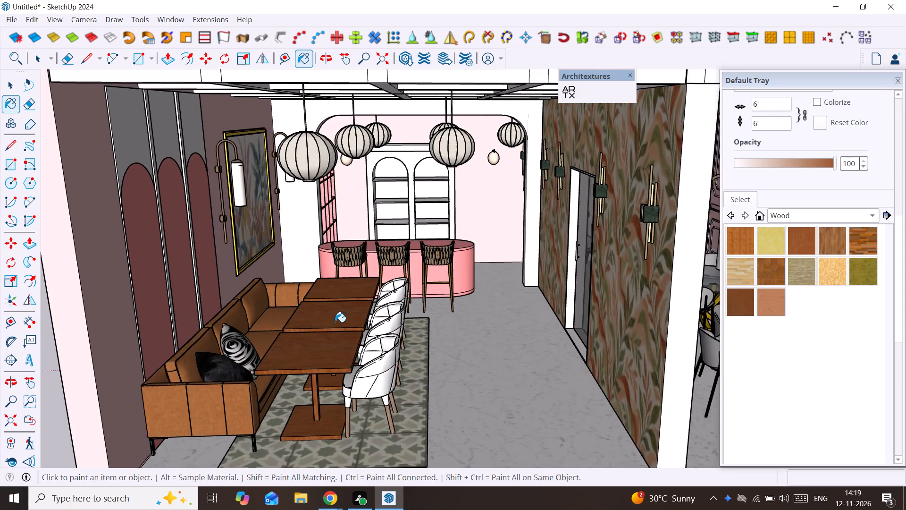
{"action": "middle_click_drag", "start_coordinate": [335, 322], "coordinate": [319, 325]}
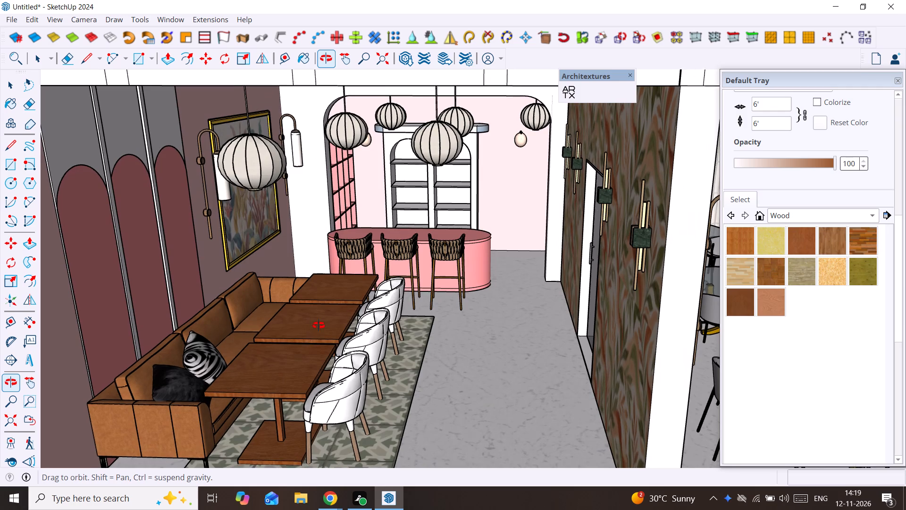
{"action": "middle_click_drag", "start_coordinate": [319, 325], "coordinate": [319, 323]}
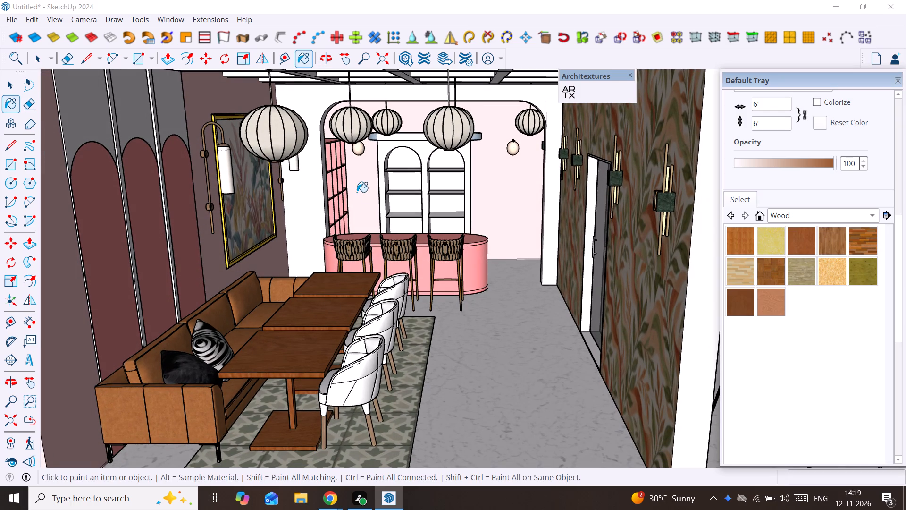
{"action": "left_click", "coordinate": [345, 191]}
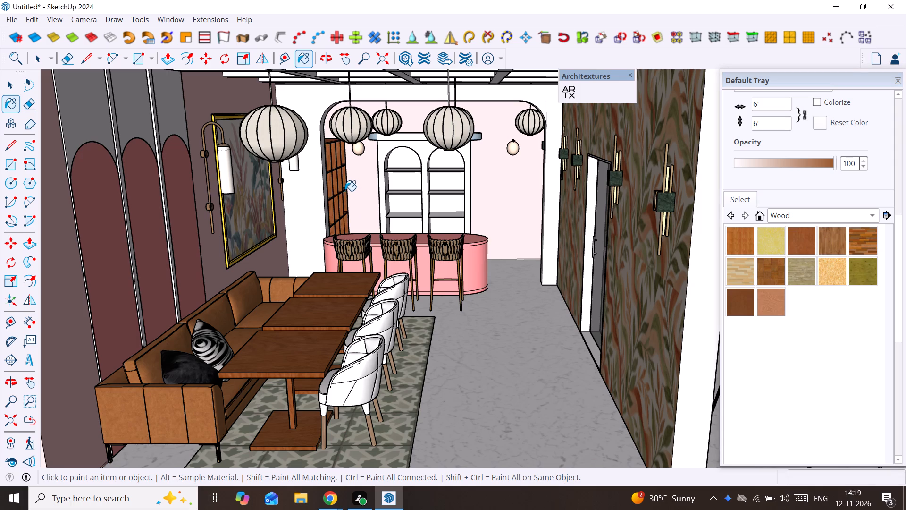
{"action": "key", "text": "space"}
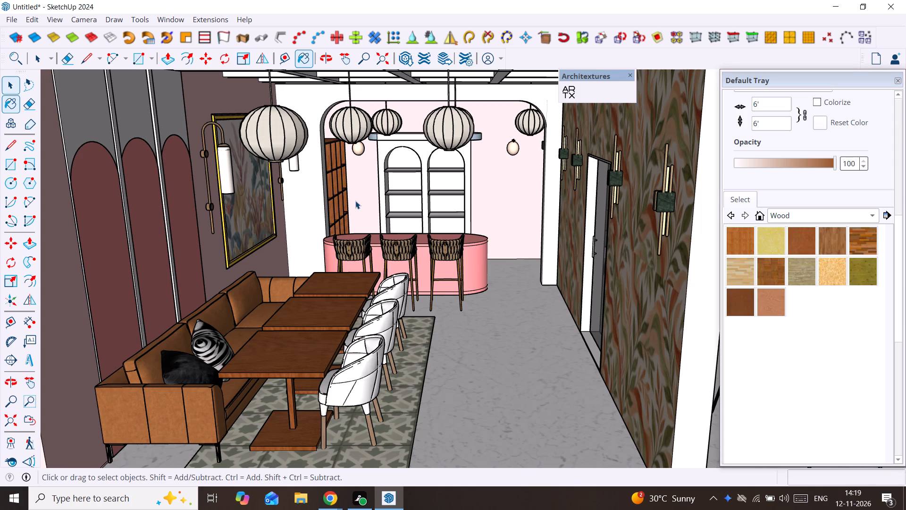
Examine the whole interior from several sides, including both dining areas and the partition wall between them.
{"action": "scroll", "coordinate": [355, 201], "scroll_direction": "down", "scroll_amount": 9}
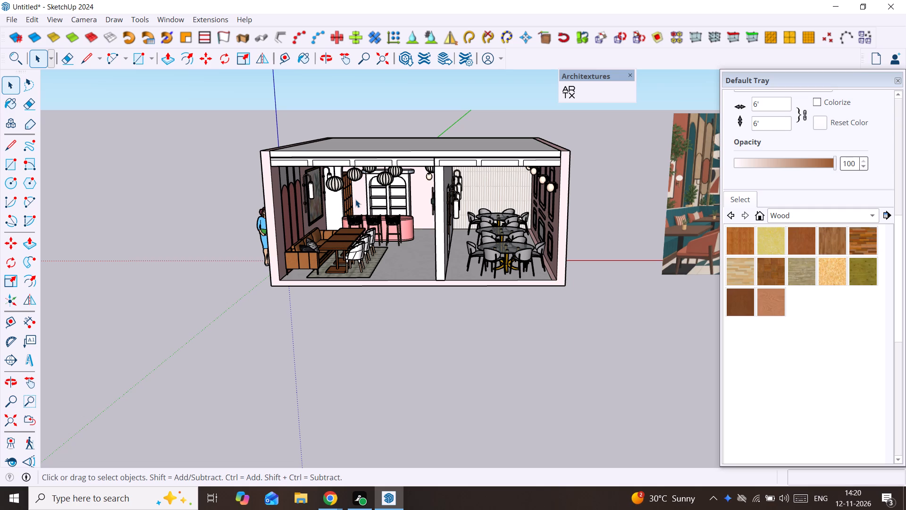
{"action": "middle_click_drag", "start_coordinate": [355, 199], "coordinate": [372, 187]}
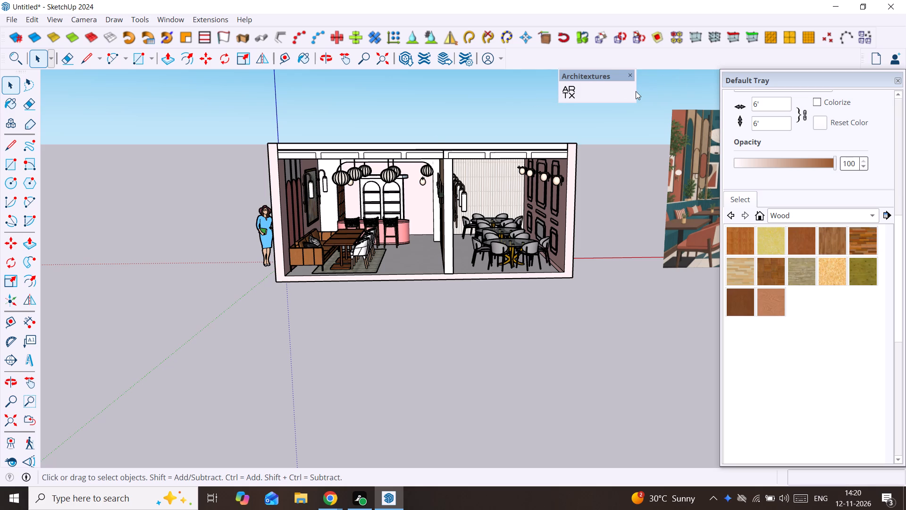
{"action": "left_click_drag", "start_coordinate": [636, 91], "coordinate": [626, 96]}
{"action": "scroll", "coordinate": [365, 170], "scroll_direction": "up", "scroll_amount": 2}
{"action": "middle_click_drag", "start_coordinate": [364, 169], "coordinate": [245, 176]}
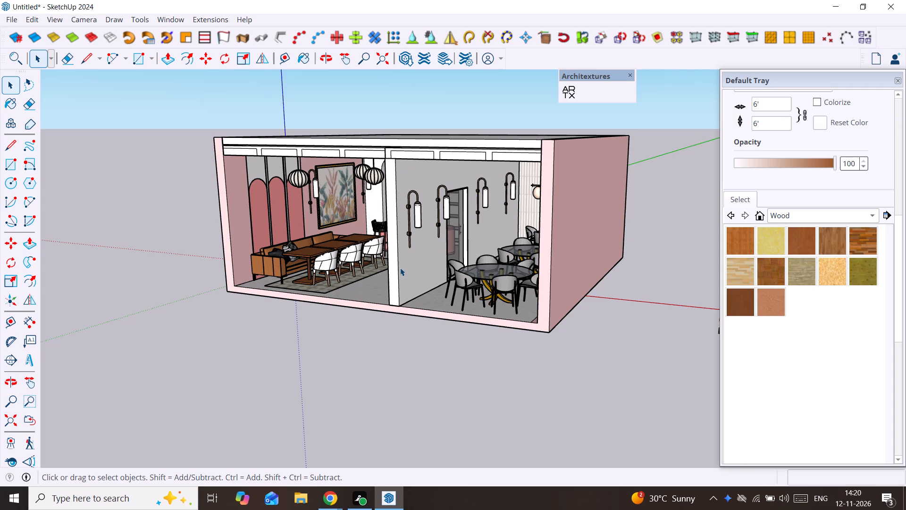
{"action": "scroll", "coordinate": [400, 268], "scroll_direction": "up", "scroll_amount": 2}
{"action": "middle_click_drag", "start_coordinate": [400, 268], "coordinate": [633, 276]}
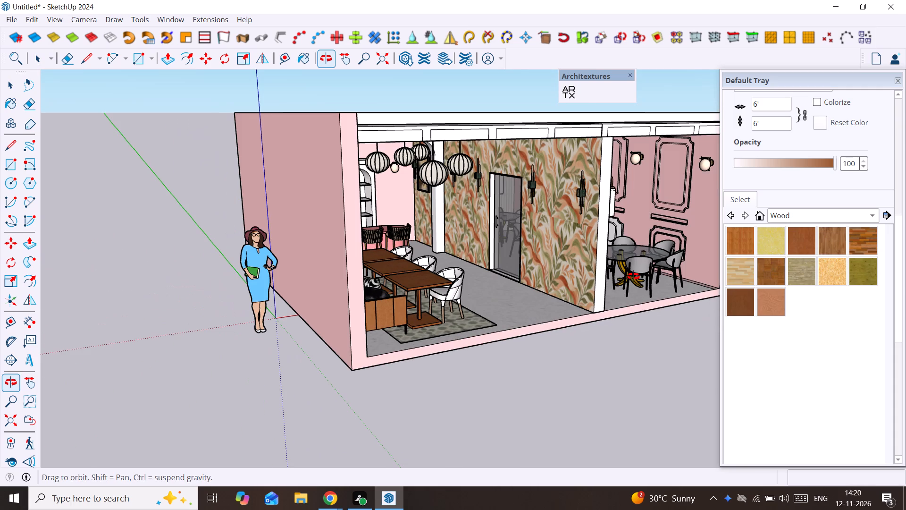
{"action": "middle_click_drag", "start_coordinate": [633, 276], "coordinate": [608, 275]}
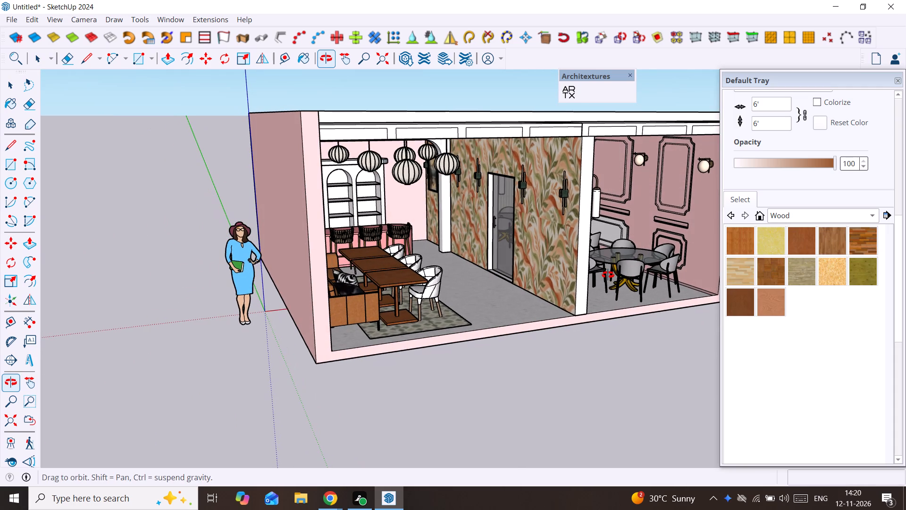
{"action": "middle_click_drag", "start_coordinate": [608, 275], "coordinate": [607, 274]}
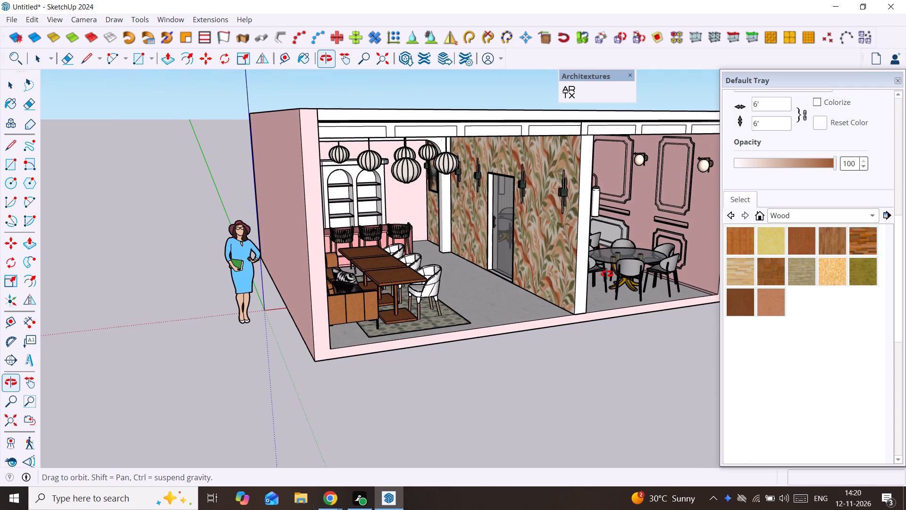
{"action": "middle_click_drag", "start_coordinate": [607, 274], "coordinate": [478, 283]}
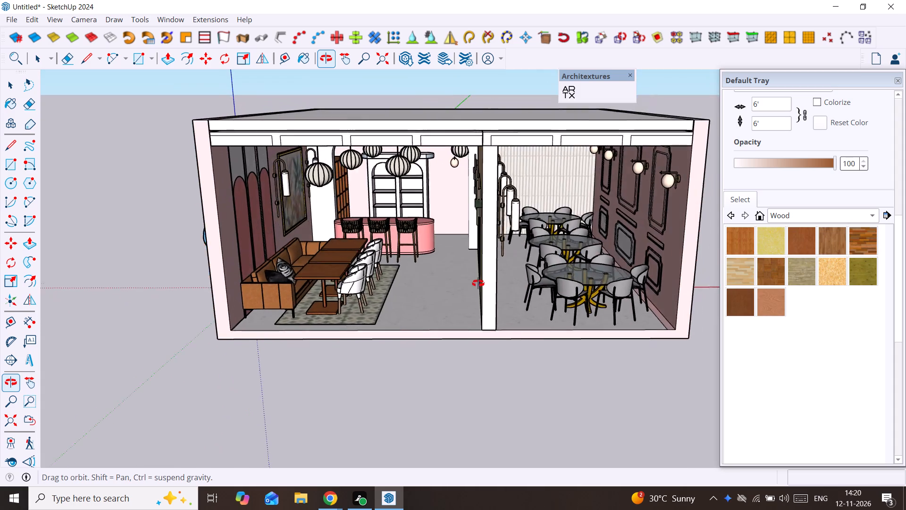
{"action": "middle_click_drag", "start_coordinate": [478, 283], "coordinate": [362, 272]}
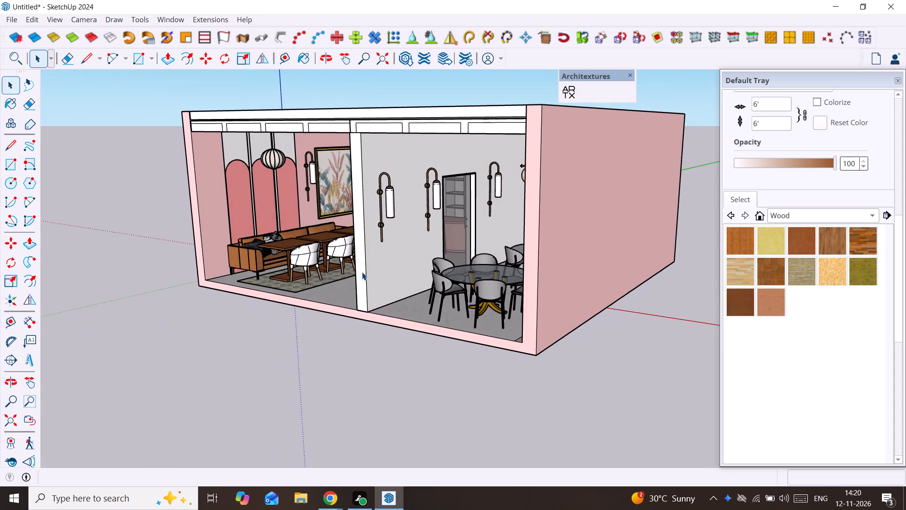
{"action": "left_click", "coordinate": [386, 255]}
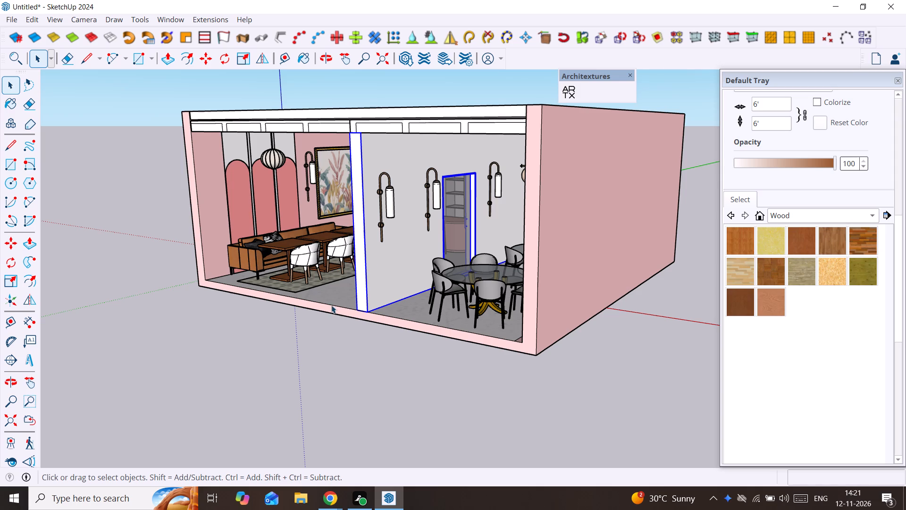
{"action": "middle_click_drag", "start_coordinate": [329, 305], "coordinate": [540, 300]}
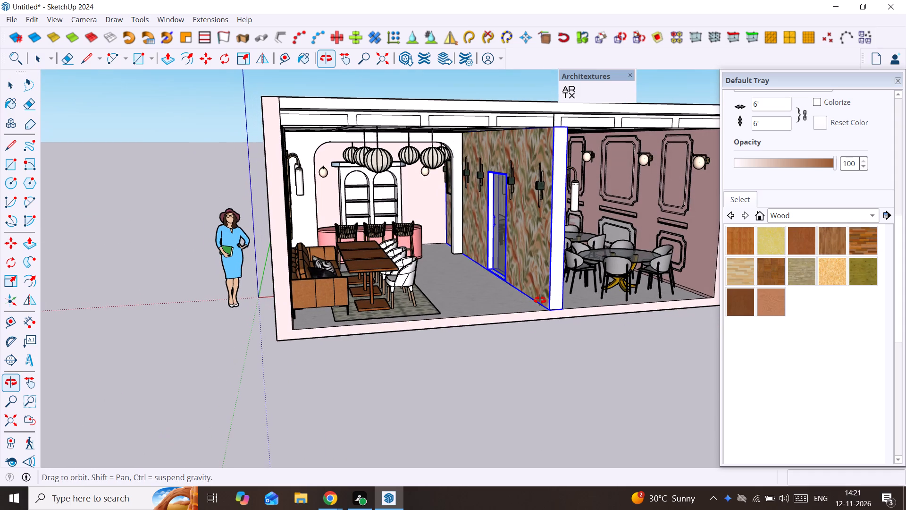
{"action": "middle_click_drag", "start_coordinate": [540, 300], "coordinate": [500, 216]}
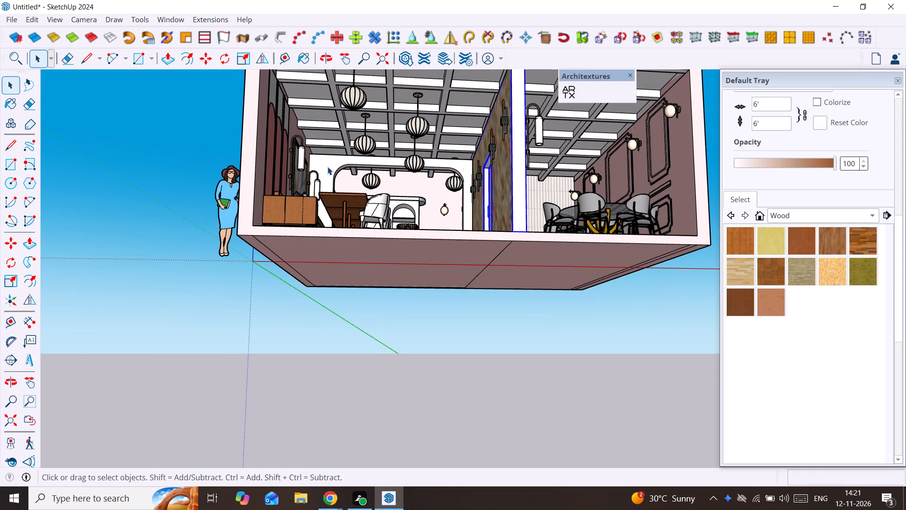
Measure the floor clearance between the bar counter and the white arched shelving unit behind it.
{"action": "scroll", "coordinate": [327, 167], "scroll_direction": "up", "scroll_amount": 1}
{"action": "middle_click_drag", "start_coordinate": [328, 167], "coordinate": [325, 231]}
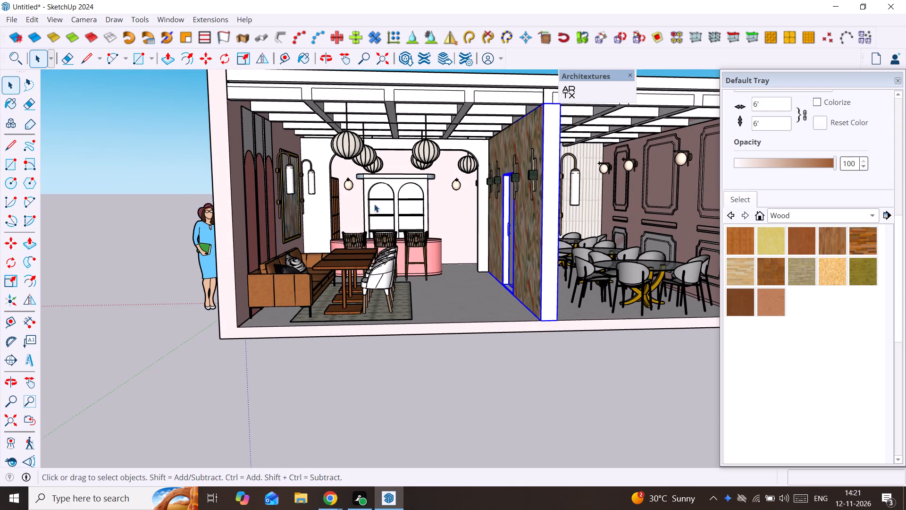
{"action": "scroll", "coordinate": [392, 203], "scroll_direction": "up", "scroll_amount": 3}
{"action": "middle_click_drag", "start_coordinate": [382, 215], "coordinate": [349, 245]}
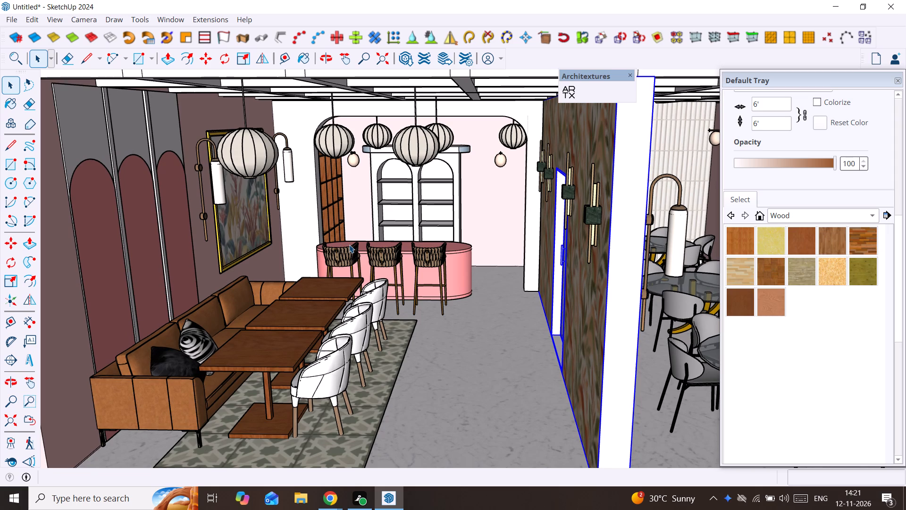
{"action": "scroll", "coordinate": [350, 245], "scroll_direction": "up", "scroll_amount": 8}
{"action": "scroll", "coordinate": [401, 244], "scroll_direction": "up", "scroll_amount": 4}
{"action": "scroll", "coordinate": [492, 245], "scroll_direction": "up", "scroll_amount": 3}
{"action": "middle_click_drag", "start_coordinate": [492, 245], "coordinate": [274, 290]}
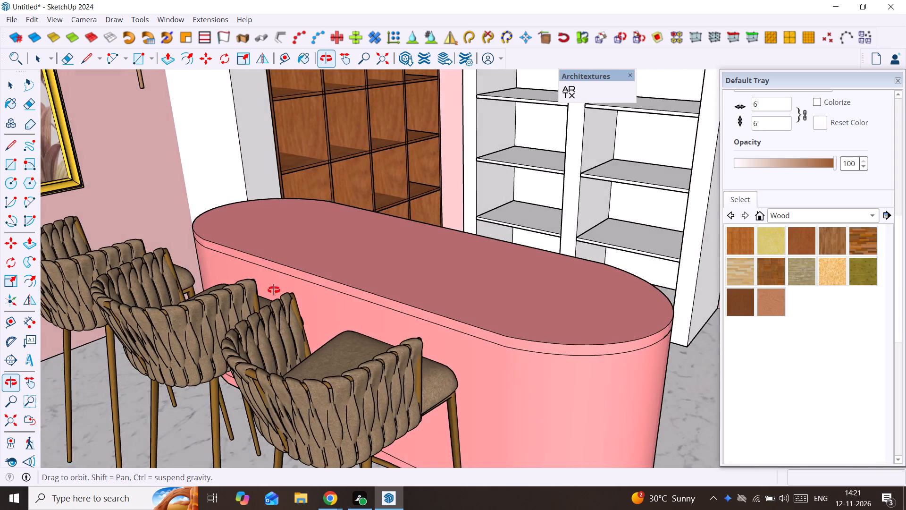
{"action": "middle_click_drag", "start_coordinate": [274, 290], "coordinate": [489, 299]}
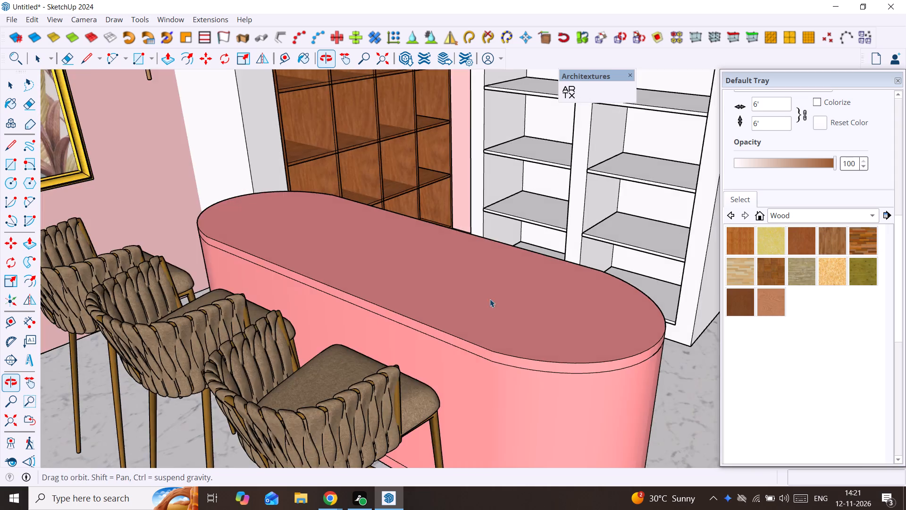
{"action": "scroll", "coordinate": [502, 249], "scroll_direction": "up", "scroll_amount": 3}
{"action": "middle_click_drag", "start_coordinate": [500, 250], "coordinate": [424, 337]}
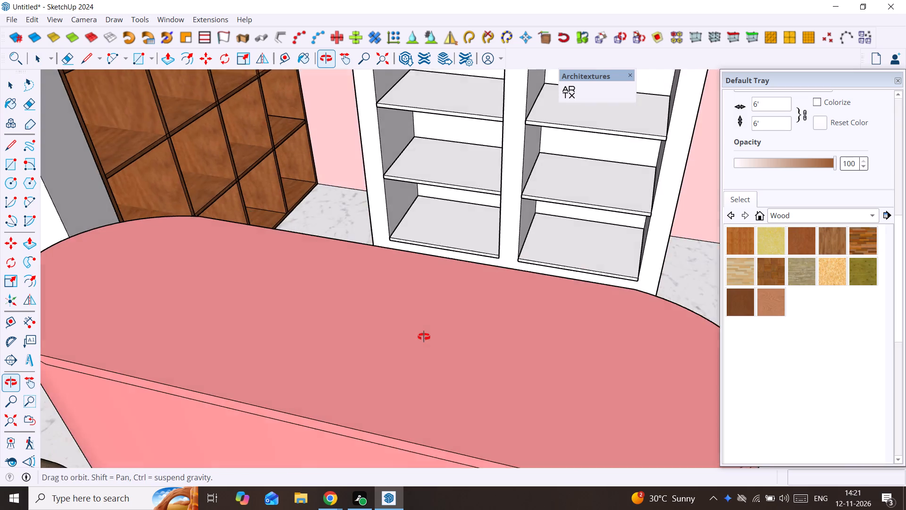
{"action": "middle_click_drag", "start_coordinate": [424, 337], "coordinate": [333, 367]}
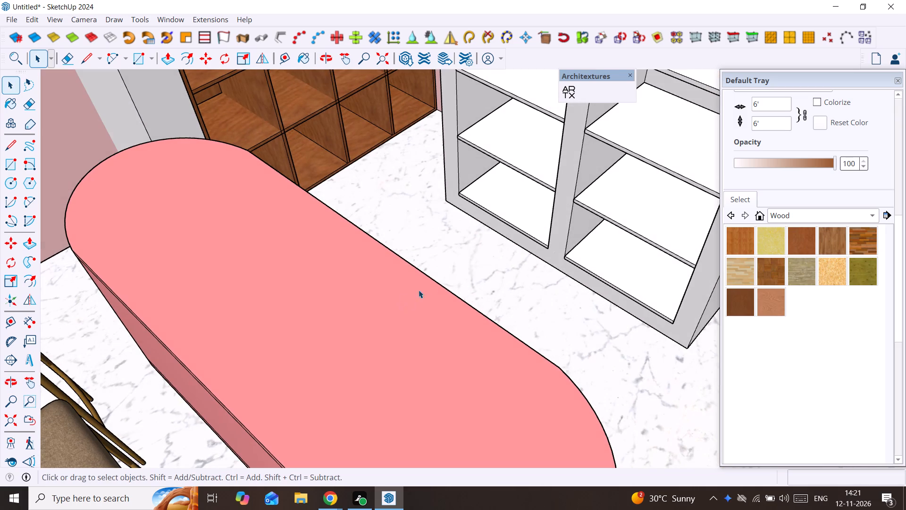
{"action": "scroll", "coordinate": [490, 263], "scroll_direction": "up", "scroll_amount": 1}
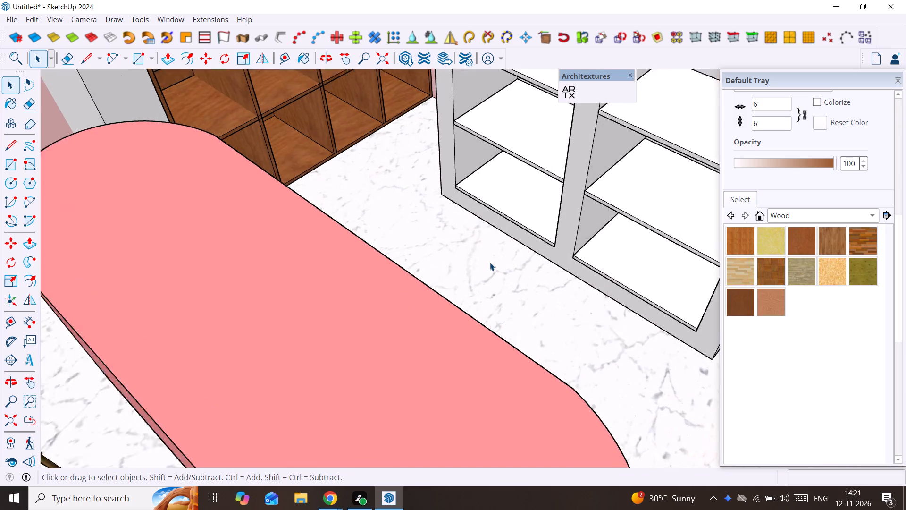
{"action": "scroll", "coordinate": [490, 263], "scroll_direction": "up", "scroll_amount": 1}
{"action": "middle_click_drag", "start_coordinate": [484, 267], "coordinate": [352, 296]}
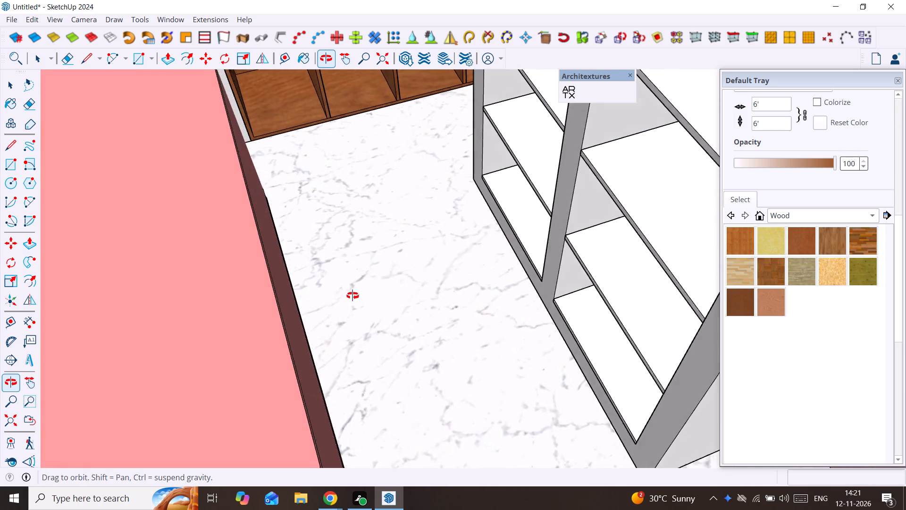
{"action": "middle_click_drag", "start_coordinate": [352, 296], "coordinate": [332, 306]}
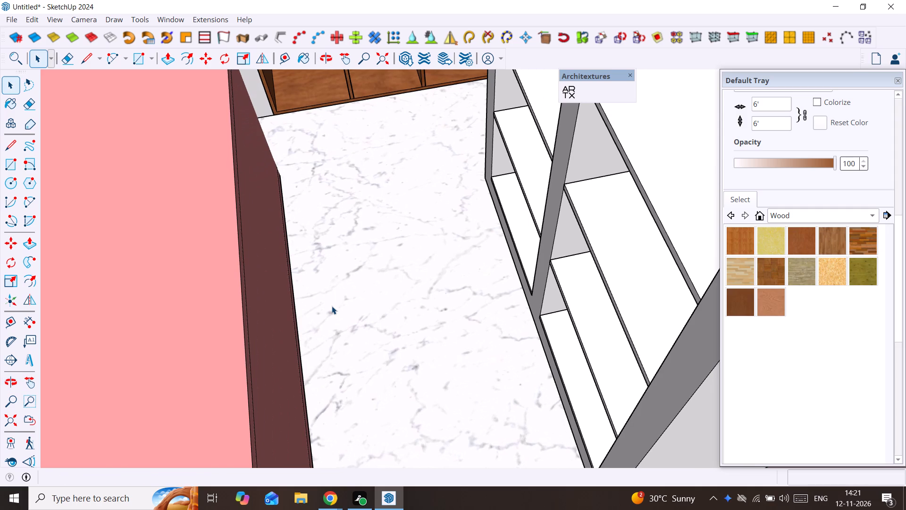
{"action": "key", "text": "t"}
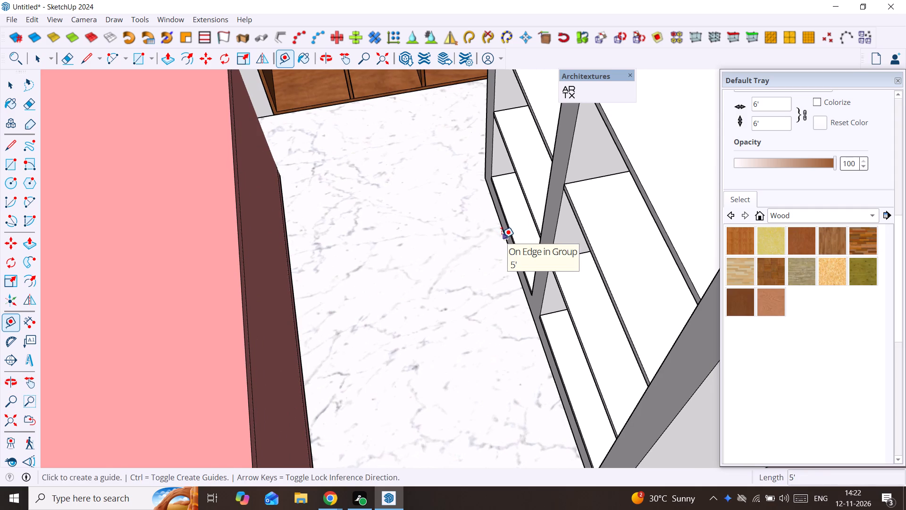
{"action": "left_click", "coordinate": [502, 238]}
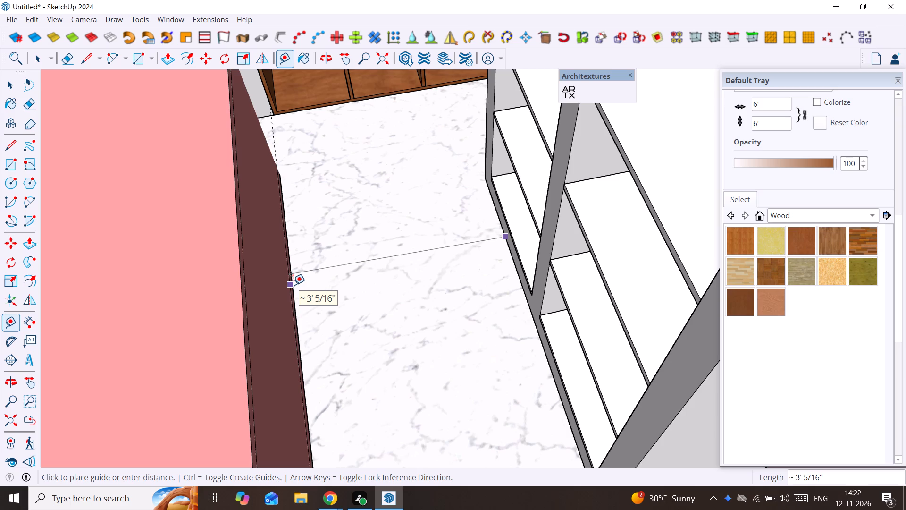
{"action": "key", "text": "space"}
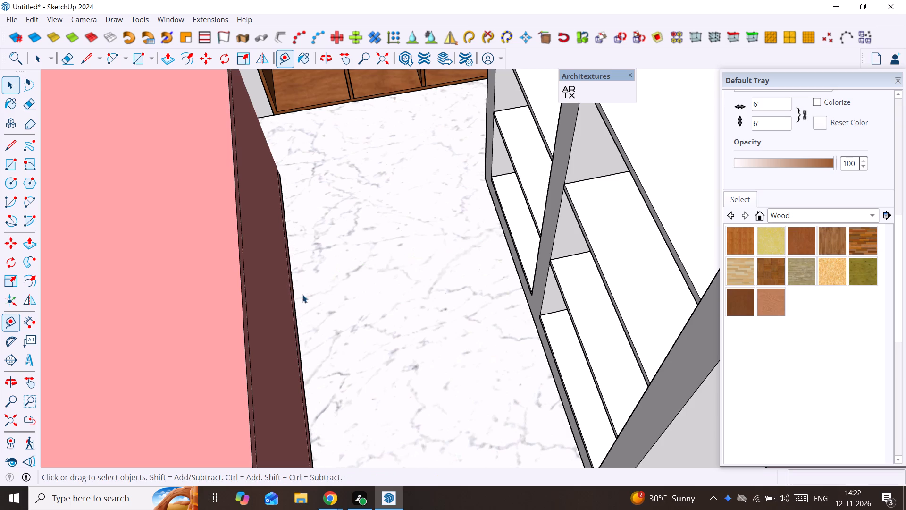
Examine the bar counter with its stools, the globe pendant lamps and the coffered ceiling, ending outside the open front.
{"action": "middle_click_drag", "start_coordinate": [339, 294], "coordinate": [531, 255]}
{"action": "scroll", "coordinate": [531, 255], "scroll_direction": "down", "scroll_amount": 3}
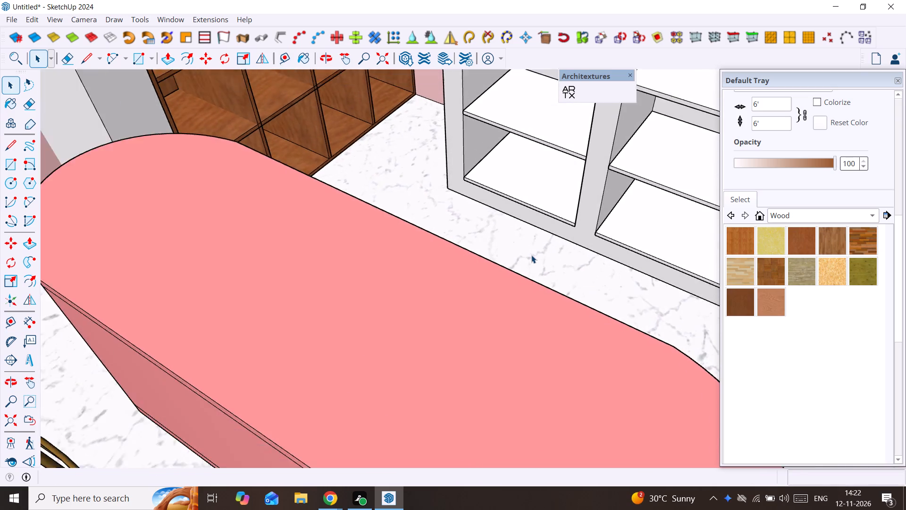
{"action": "middle_click_drag", "start_coordinate": [531, 255], "coordinate": [591, 156]}
{"action": "scroll", "coordinate": [539, 261], "scroll_direction": "down", "scroll_amount": 4}
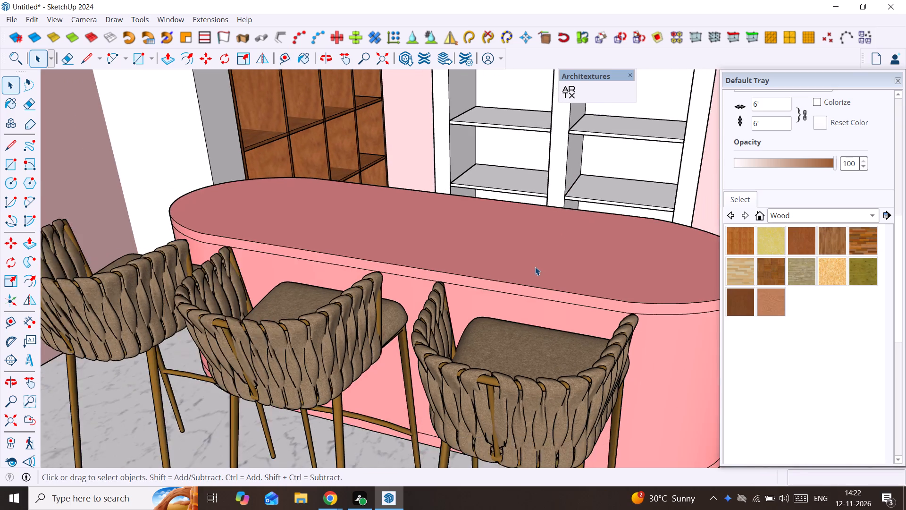
{"action": "middle_click_drag", "start_coordinate": [421, 307], "coordinate": [478, 312]}
{"action": "scroll", "coordinate": [478, 312], "scroll_direction": "down", "scroll_amount": 5}
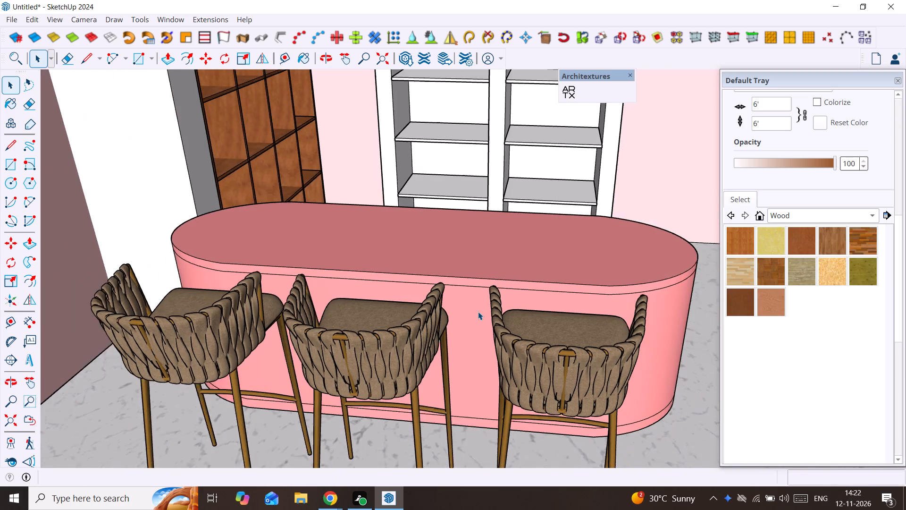
{"action": "scroll", "coordinate": [478, 312], "scroll_direction": "down", "scroll_amount": 20}
{"action": "scroll", "coordinate": [478, 312], "scroll_direction": "down", "scroll_amount": 5}
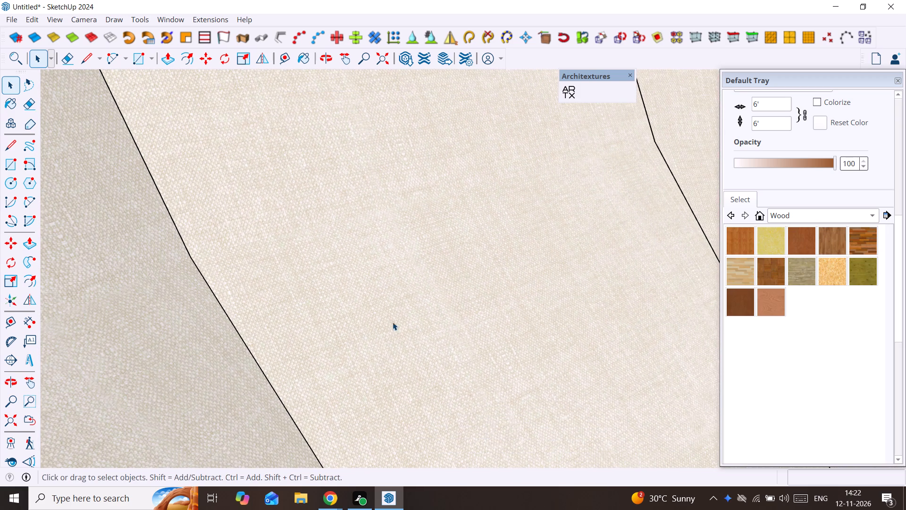
{"action": "middle_click_drag", "start_coordinate": [389, 322], "coordinate": [389, 243]}
{"action": "scroll", "coordinate": [389, 243], "scroll_direction": "down", "scroll_amount": 20}
{"action": "scroll", "coordinate": [389, 243], "scroll_direction": "down", "scroll_amount": 3}
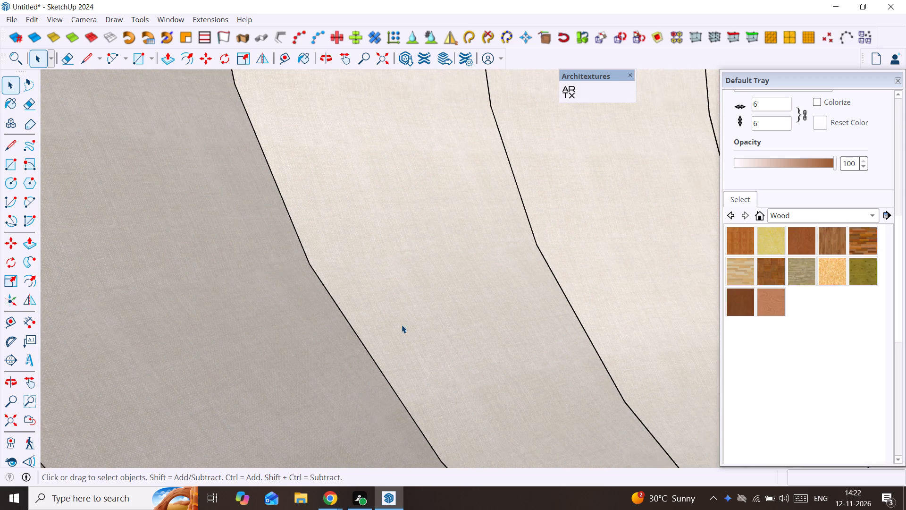
{"action": "scroll", "coordinate": [402, 325], "scroll_direction": "down", "scroll_amount": 20}
{"action": "scroll", "coordinate": [402, 325], "scroll_direction": "down", "scroll_amount": 15}
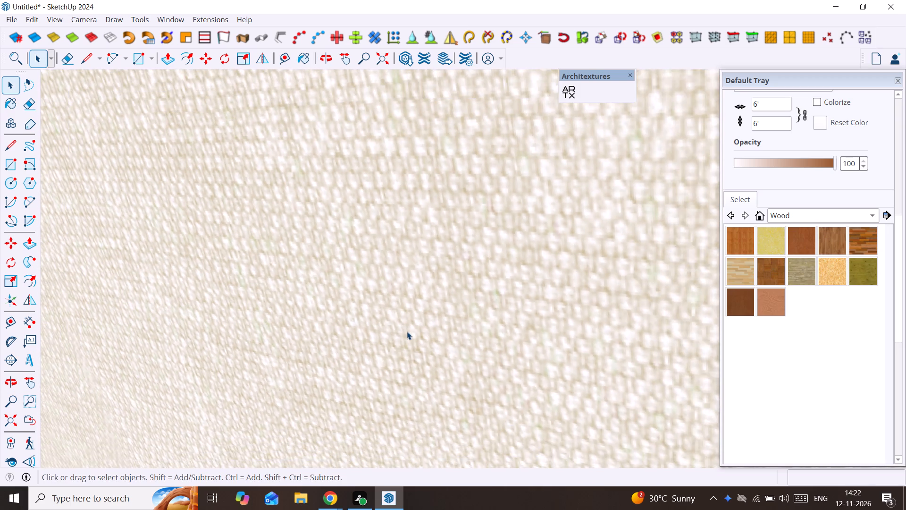
{"action": "scroll", "coordinate": [407, 331], "scroll_direction": "down", "scroll_amount": 9}
{"action": "middle_click_drag", "start_coordinate": [401, 329], "coordinate": [327, 92]}
{"action": "scroll", "coordinate": [332, 132], "scroll_direction": "down", "scroll_amount": 3}
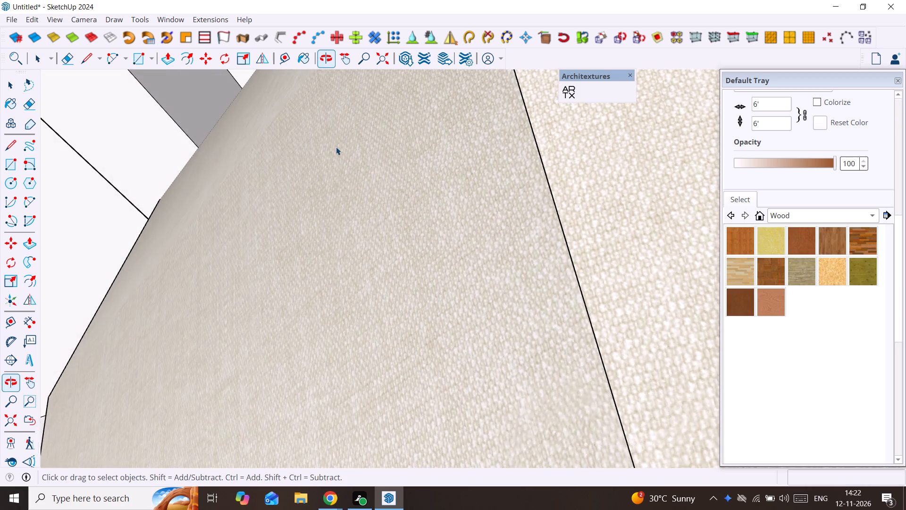
{"action": "scroll", "coordinate": [336, 147], "scroll_direction": "down", "scroll_amount": 20}
{"action": "scroll", "coordinate": [336, 147], "scroll_direction": "down", "scroll_amount": 14}
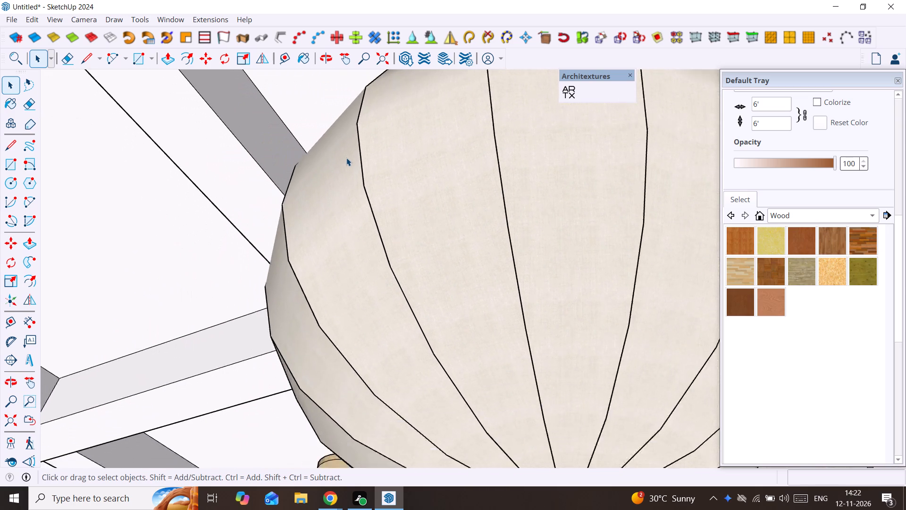
{"action": "scroll", "coordinate": [346, 158], "scroll_direction": "down", "scroll_amount": 20}
{"action": "scroll", "coordinate": [346, 158], "scroll_direction": "down", "scroll_amount": 6}
{"action": "middle_click_drag", "start_coordinate": [349, 165], "coordinate": [369, 194]}
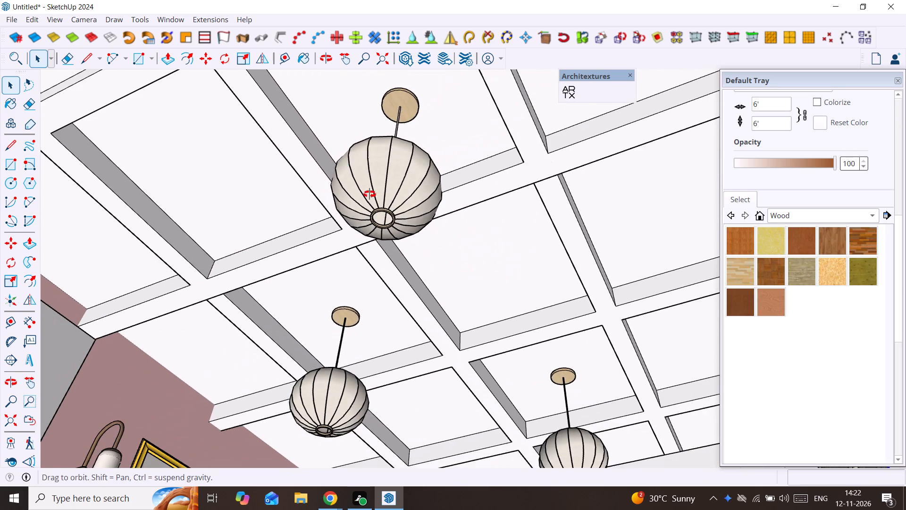
{"action": "middle_click_drag", "start_coordinate": [369, 194], "coordinate": [426, 232]}
{"action": "scroll", "coordinate": [427, 231], "scroll_direction": "down", "scroll_amount": 5}
{"action": "scroll", "coordinate": [427, 227], "scroll_direction": "down", "scroll_amount": 17}
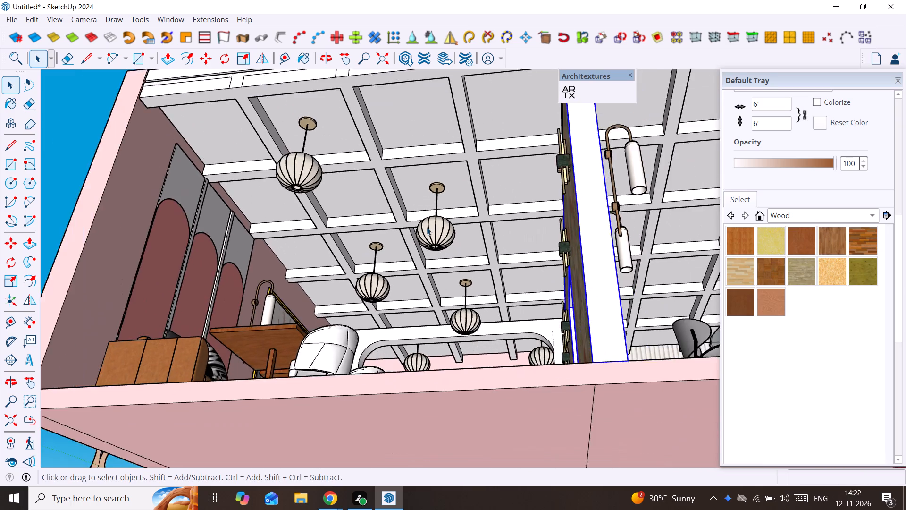
{"action": "scroll", "coordinate": [427, 227], "scroll_direction": "down", "scroll_amount": 4}
{"action": "middle_click_drag", "start_coordinate": [427, 234], "coordinate": [470, 344]}
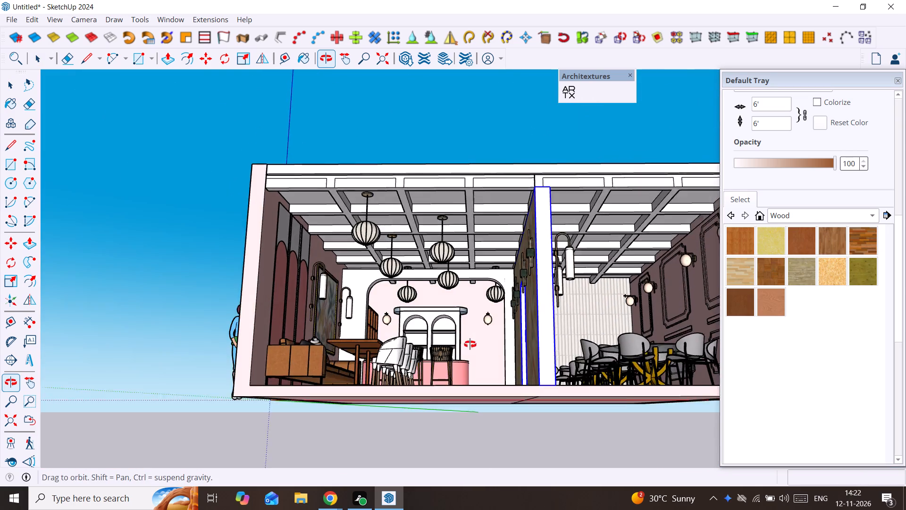
{"action": "middle_click_drag", "start_coordinate": [470, 344], "coordinate": [555, 375]}
Select the coffered ceiling grid and examine the café from its open front, including the sofa dining area, bar and partition wall.
{"action": "left_click", "coordinate": [316, 150]}
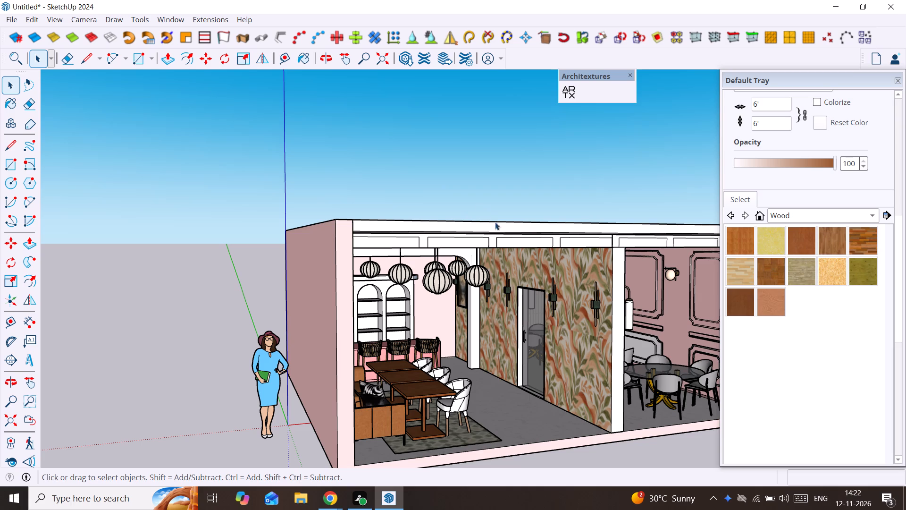
{"action": "left_click", "coordinate": [497, 239]}
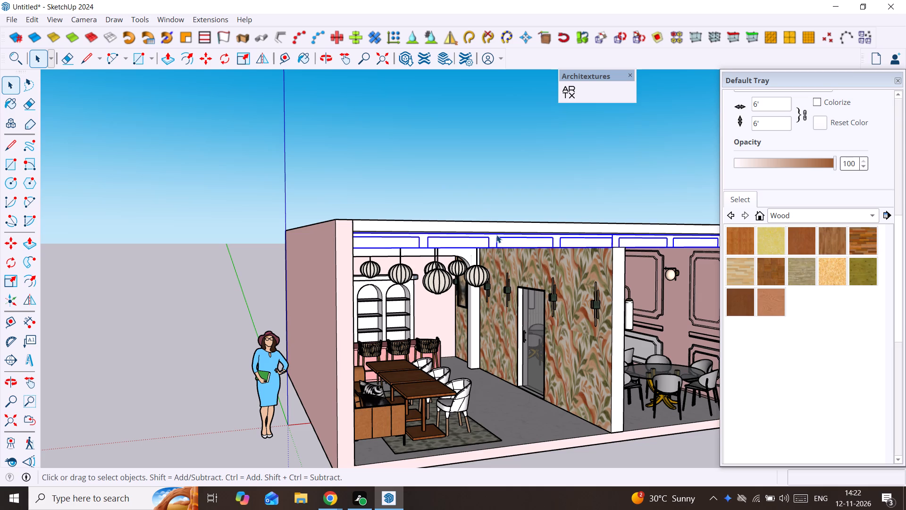
{"action": "middle_click_drag", "start_coordinate": [473, 246], "coordinate": [420, 278]}
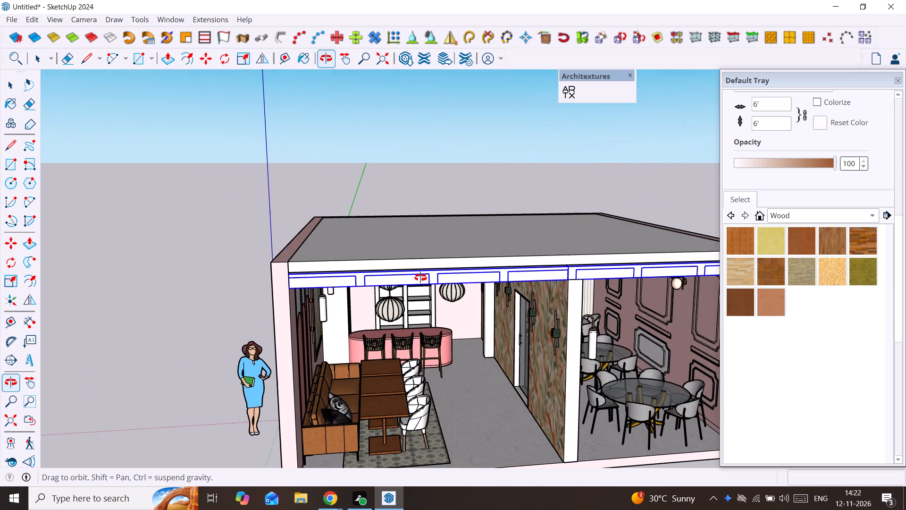
{"action": "middle_click_drag", "start_coordinate": [420, 278], "coordinate": [428, 189]}
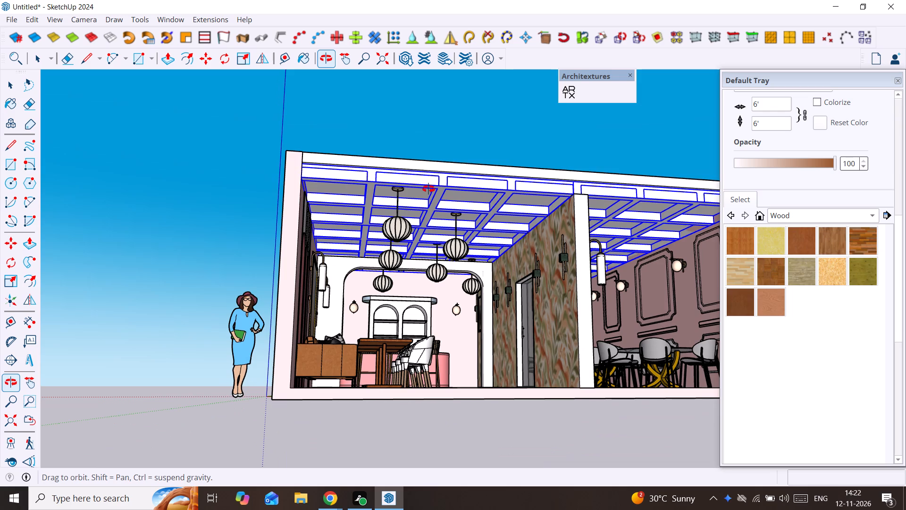
{"action": "middle_click_drag", "start_coordinate": [428, 189], "coordinate": [405, 202]}
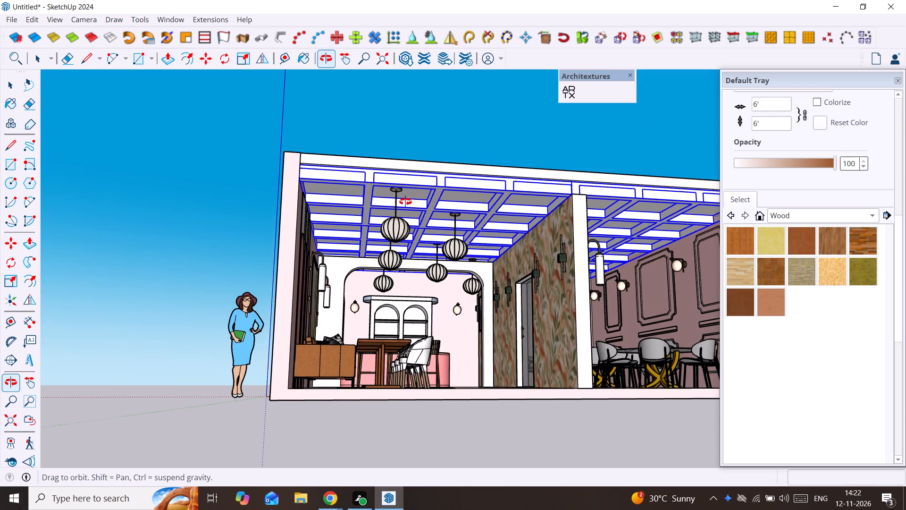
{"action": "middle_click_drag", "start_coordinate": [405, 202], "coordinate": [239, 240]}
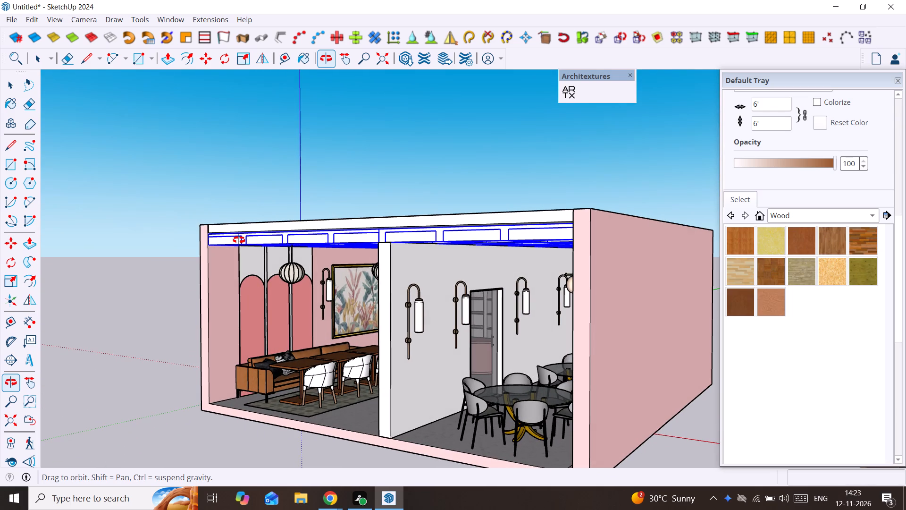
{"action": "middle_click_drag", "start_coordinate": [239, 240], "coordinate": [411, 253]}
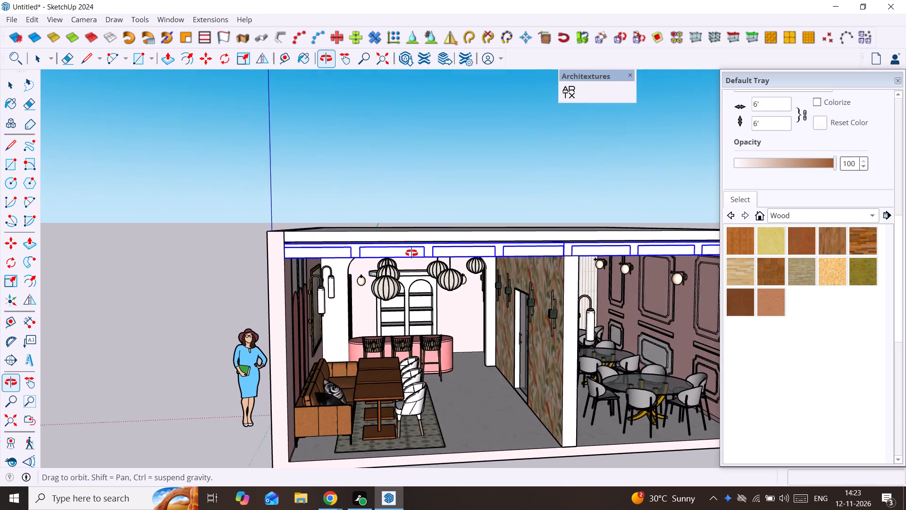
{"action": "middle_click_drag", "start_coordinate": [411, 253], "coordinate": [403, 252]}
{"action": "scroll", "coordinate": [444, 331], "scroll_direction": "up", "scroll_amount": 4}
{"action": "middle_click_drag", "start_coordinate": [443, 335], "coordinate": [443, 330]}
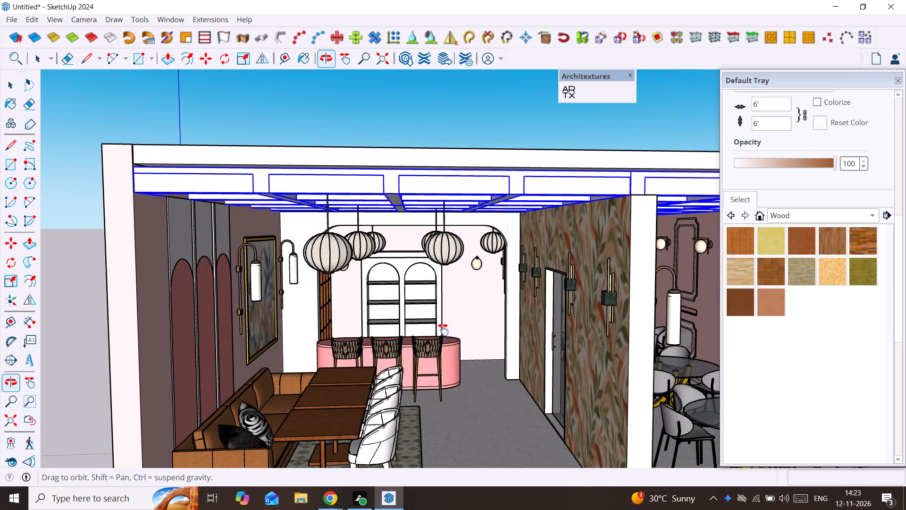
{"action": "middle_click_drag", "start_coordinate": [443, 330], "coordinate": [453, 300]}
{"action": "scroll", "coordinate": [458, 295], "scroll_direction": "up", "scroll_amount": 3}
{"action": "middle_click_drag", "start_coordinate": [458, 295], "coordinate": [452, 297]}
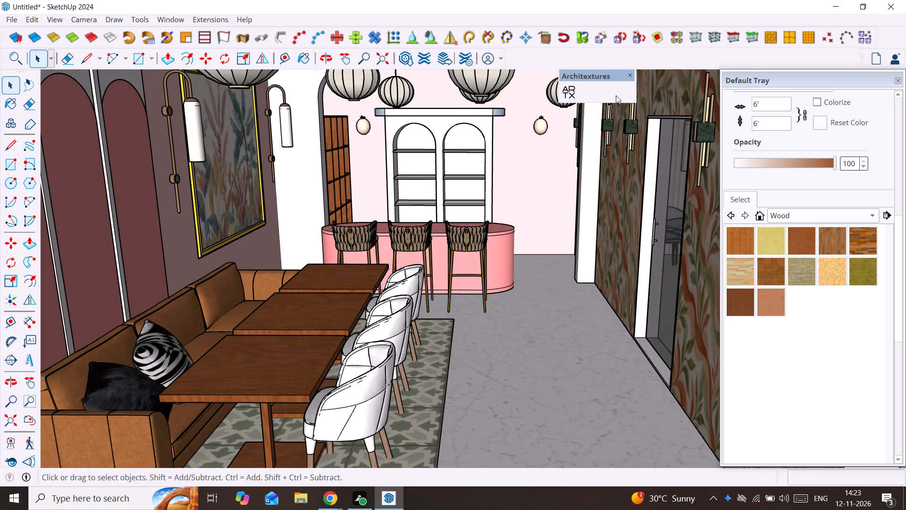
{"action": "key", "text": "space"}
{"action": "scroll", "coordinate": [529, 147], "scroll_direction": "down", "scroll_amount": 4}
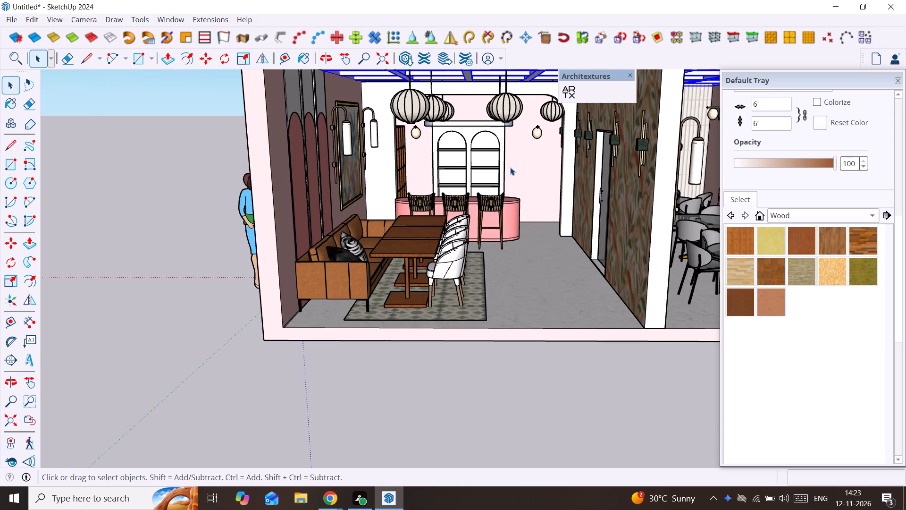
{"action": "middle_click_drag", "start_coordinate": [438, 245], "coordinate": [408, 258]}
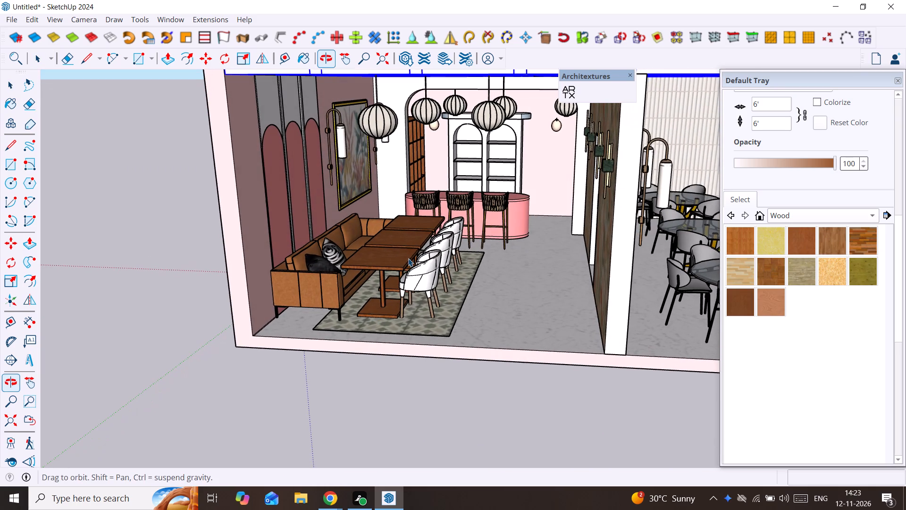
Switch to the 3D Warehouse page in Chrome and search the models for "flower" instead of wall painting.
{"action": "left_click", "coordinate": [338, 507]}
{"action": "left_click", "coordinate": [367, 452]}
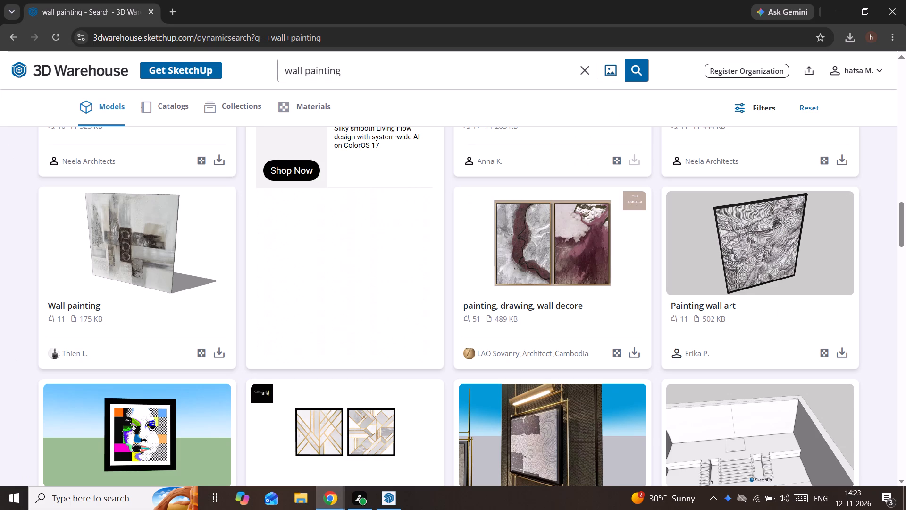
{"action": "left_click", "coordinate": [365, 78]}
{"action": "left_click", "coordinate": [580, 72]}
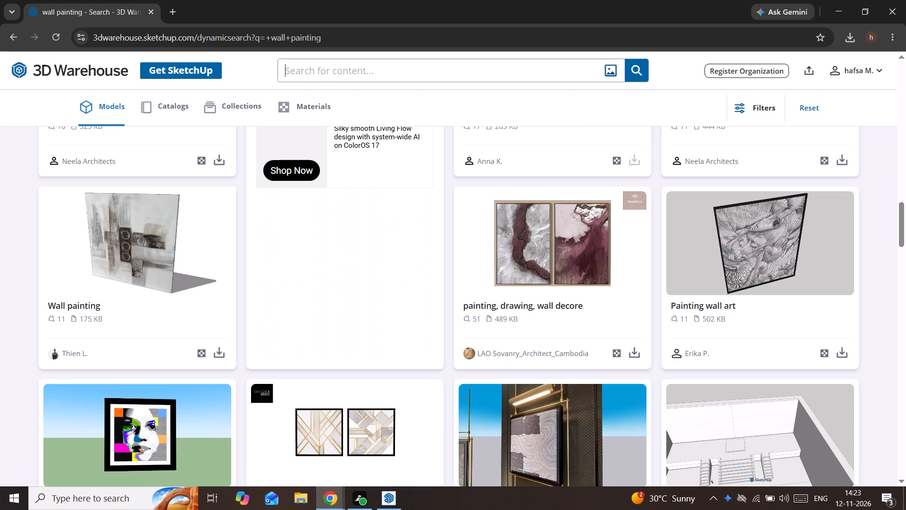
{"action": "left_click", "coordinate": [518, 76]}
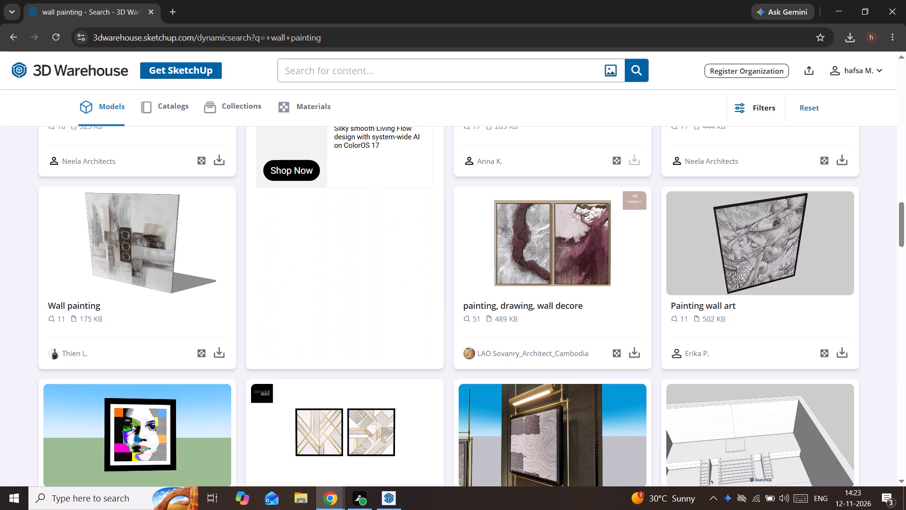
{"action": "left_click", "coordinate": [518, 76]}
{"action": "type", "text": "flower"}
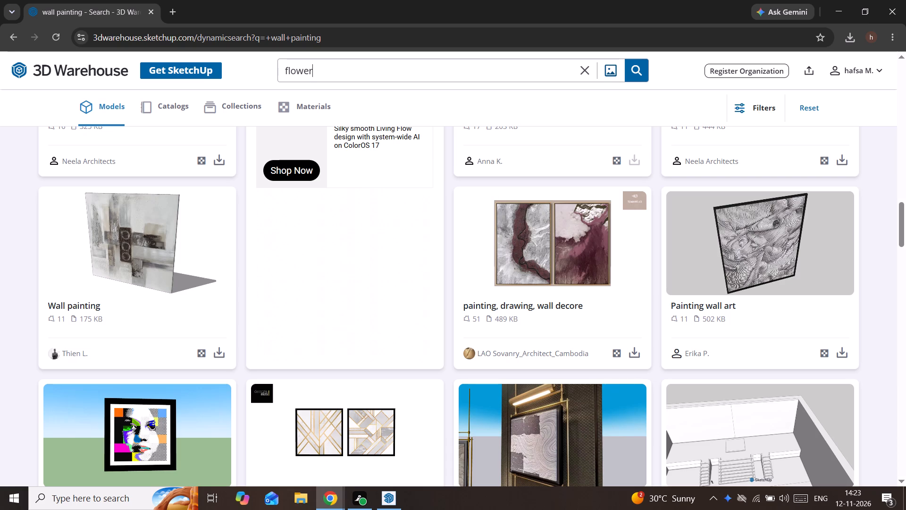
{"action": "key", "text": "Return"}
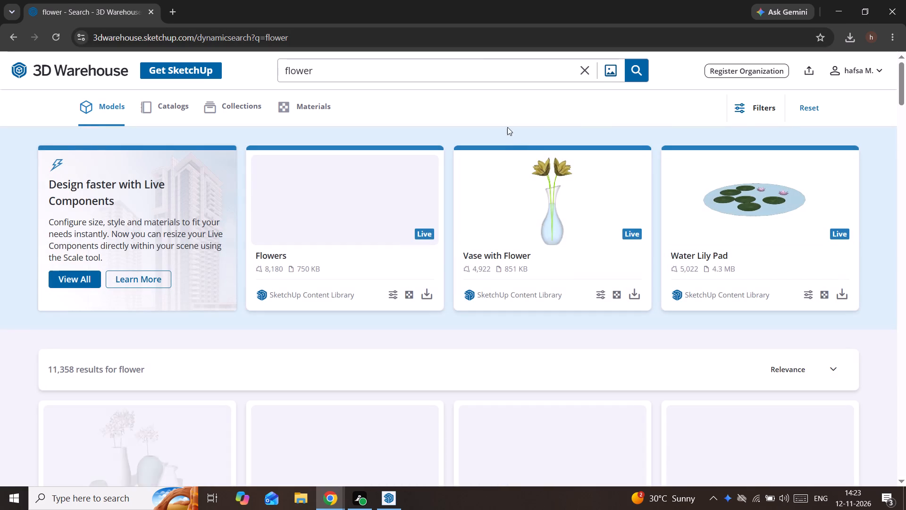
Look through the flower model results for arrangements suited to decorating the café.
{"action": "scroll", "coordinate": [541, 242], "scroll_direction": "down", "scroll_amount": 4}
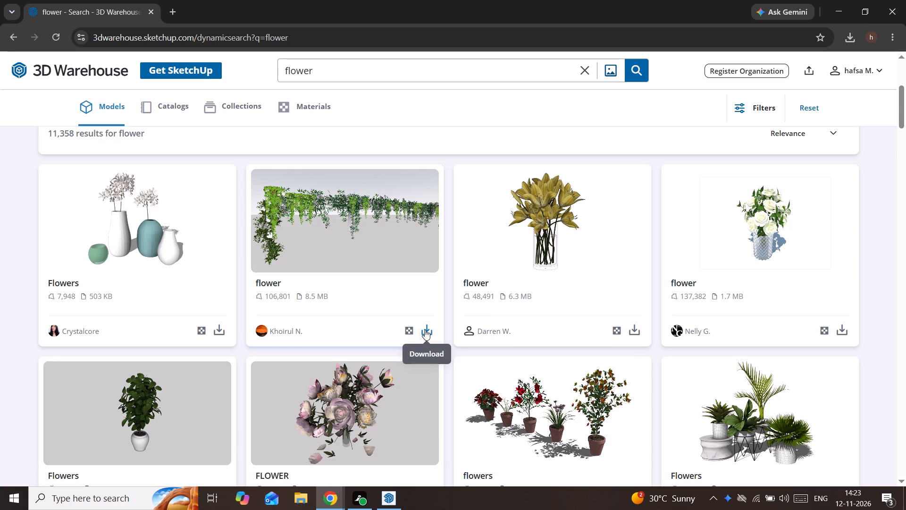
{"action": "scroll", "coordinate": [425, 330], "scroll_direction": "down", "scroll_amount": 9}
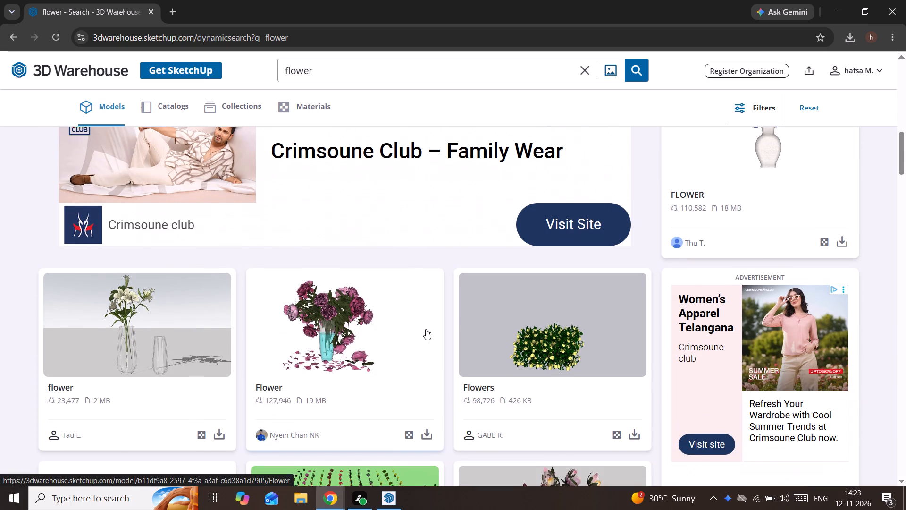
{"action": "scroll", "coordinate": [426, 329], "scroll_direction": "down", "scroll_amount": 2}
{"action": "scroll", "coordinate": [426, 329], "scroll_direction": "up", "scroll_amount": 1}
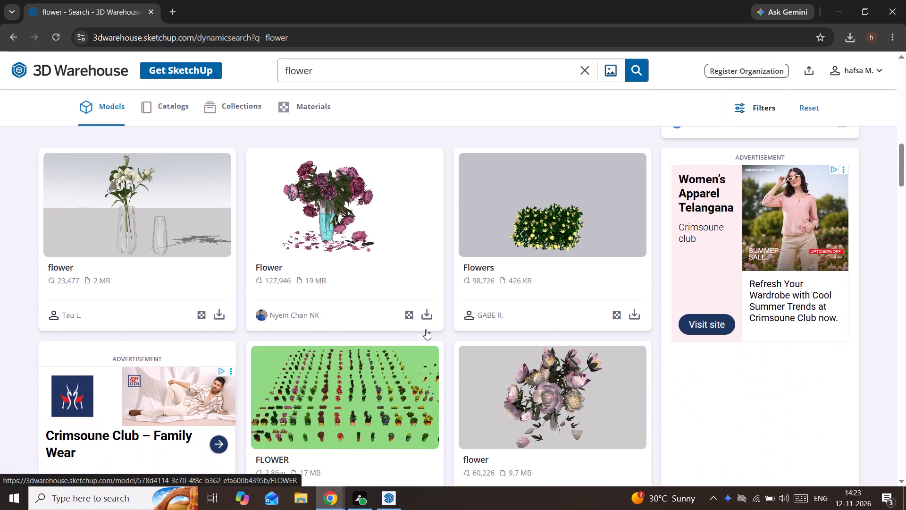
{"action": "scroll", "coordinate": [245, 318], "scroll_direction": "up", "scroll_amount": 2}
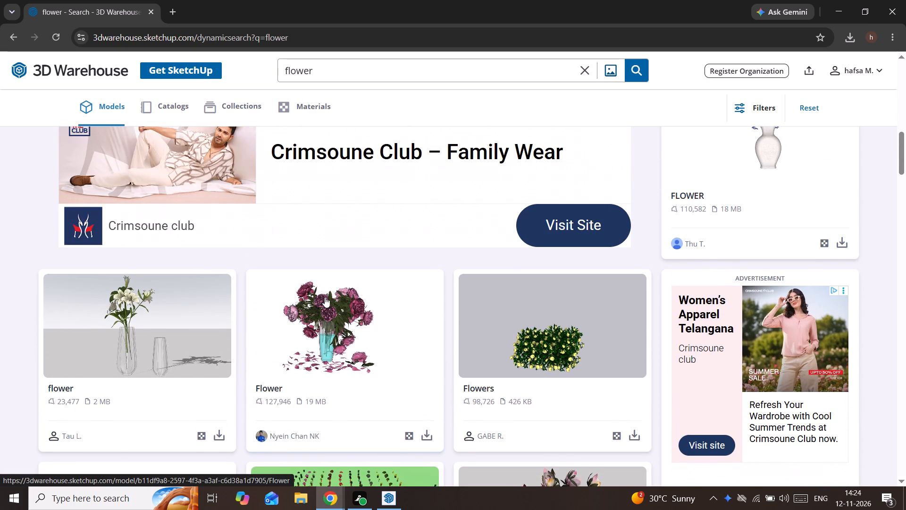
{"action": "scroll", "coordinate": [327, 297], "scroll_direction": "up", "scroll_amount": 8}
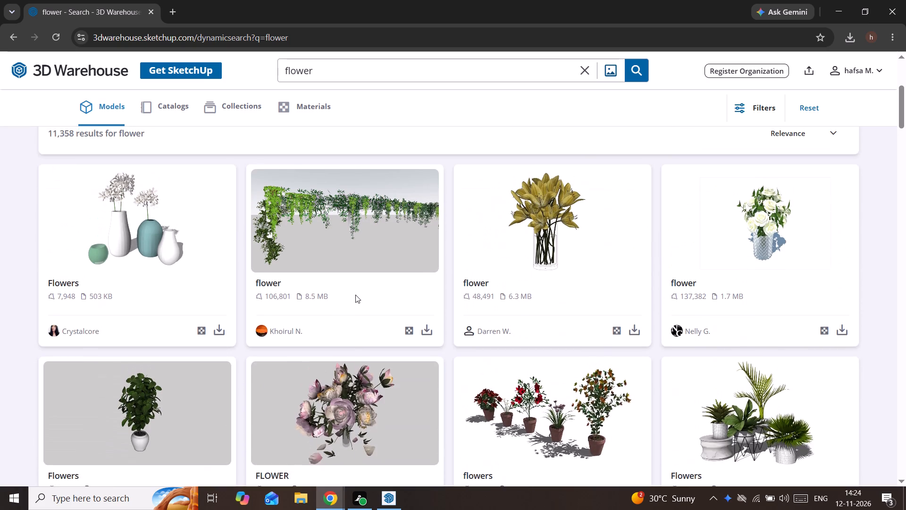
{"action": "scroll", "coordinate": [355, 295], "scroll_direction": "up", "scroll_amount": 4}
Download the model of white lilies in a tall glass vase as a SketchUp file.
{"action": "scroll", "coordinate": [355, 295], "scroll_direction": "down", "scroll_amount": 4}
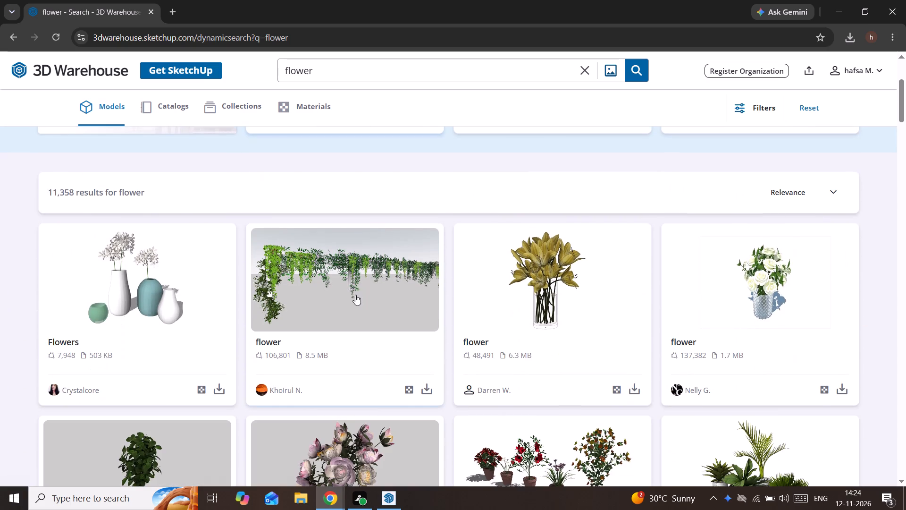
{"action": "scroll", "coordinate": [355, 295], "scroll_direction": "down", "scroll_amount": 4}
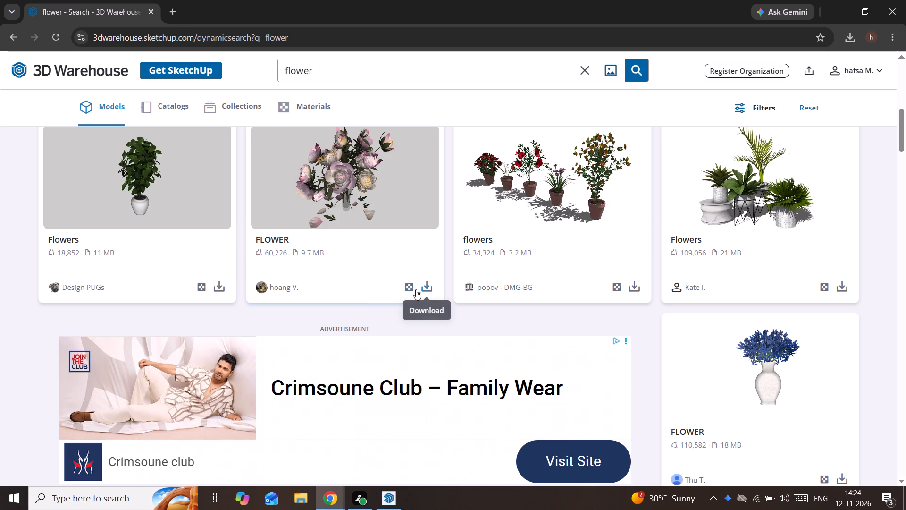
{"action": "scroll", "coordinate": [416, 289], "scroll_direction": "down", "scroll_amount": 6}
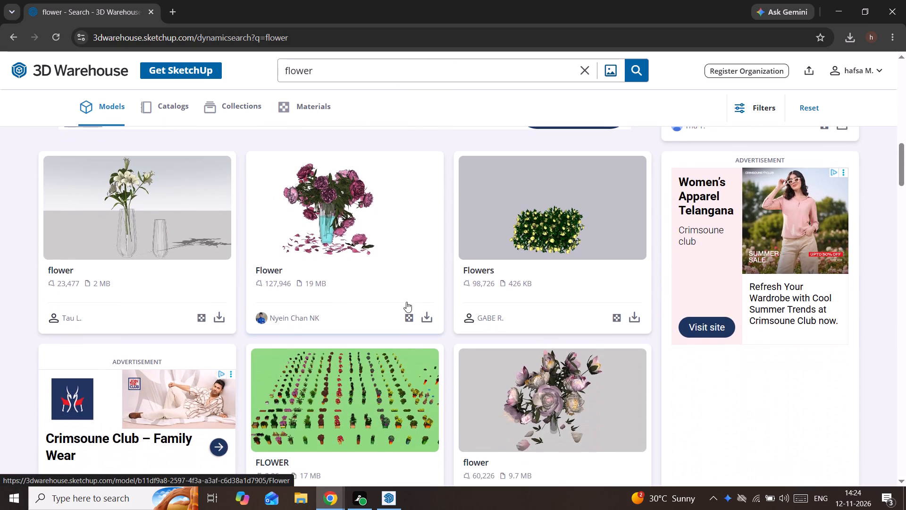
{"action": "left_click", "coordinate": [227, 324]}
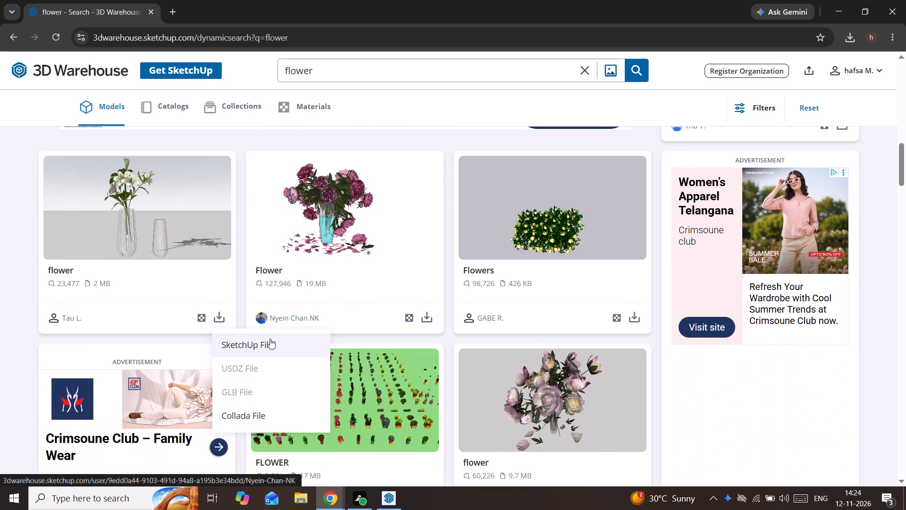
{"action": "left_click", "coordinate": [270, 339]}
Download the model of pink and purple flowers in a small round vase as a SketchUp file.
{"action": "scroll", "coordinate": [369, 284], "scroll_direction": "down", "scroll_amount": 4}
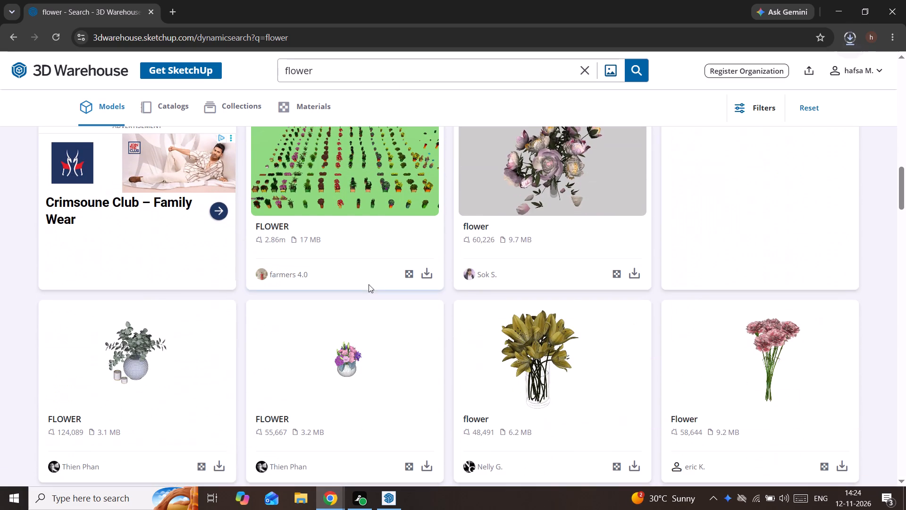
{"action": "scroll", "coordinate": [369, 284], "scroll_direction": "down", "scroll_amount": 4}
{"action": "scroll", "coordinate": [369, 284], "scroll_direction": "up", "scroll_amount": 2}
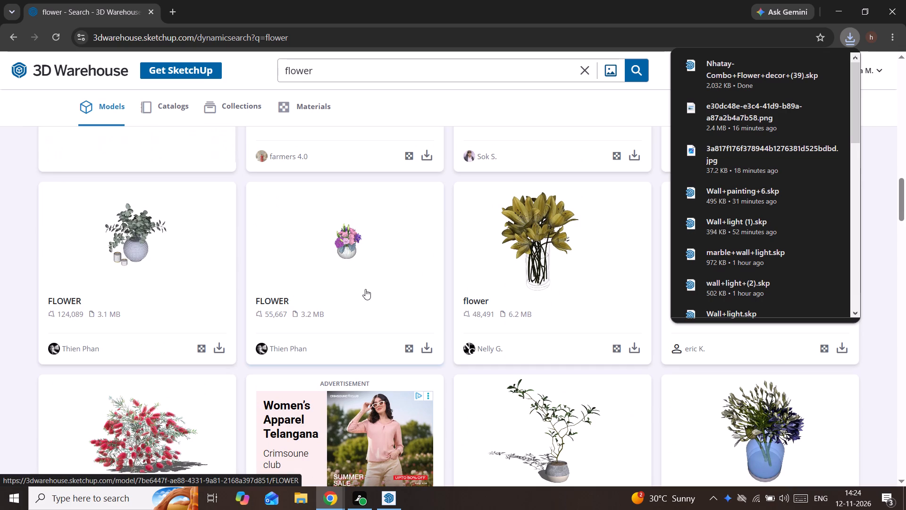
{"action": "left_click", "coordinate": [223, 349]}
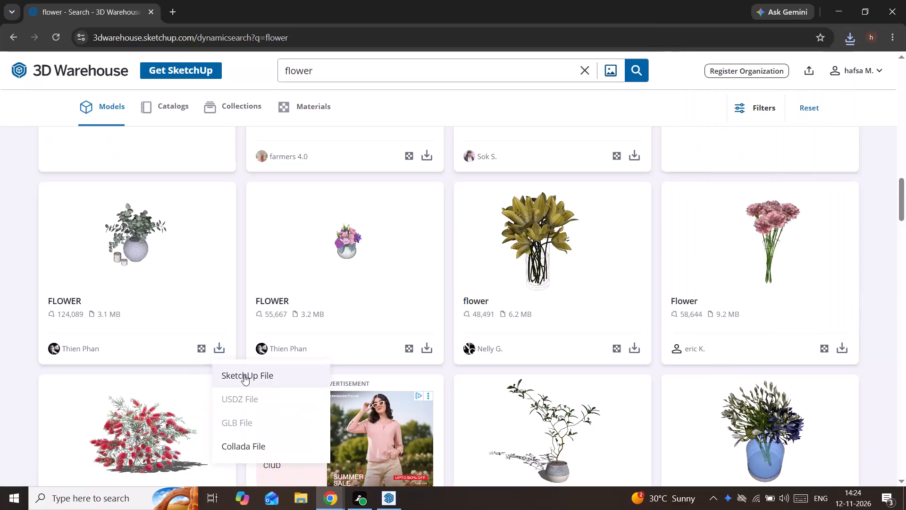
{"action": "left_click", "coordinate": [431, 352]}
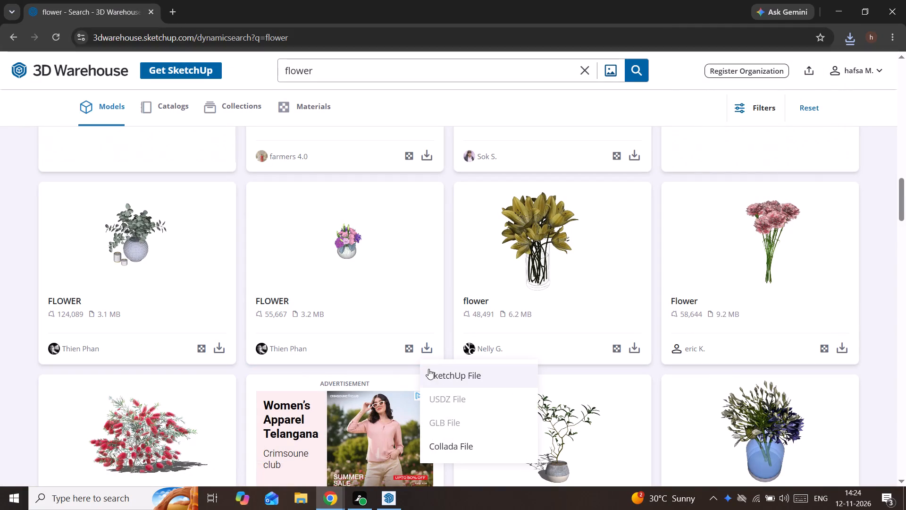
{"action": "left_click", "coordinate": [429, 373]}
{"action": "scroll", "coordinate": [442, 345], "scroll_direction": "down", "scroll_amount": 3}
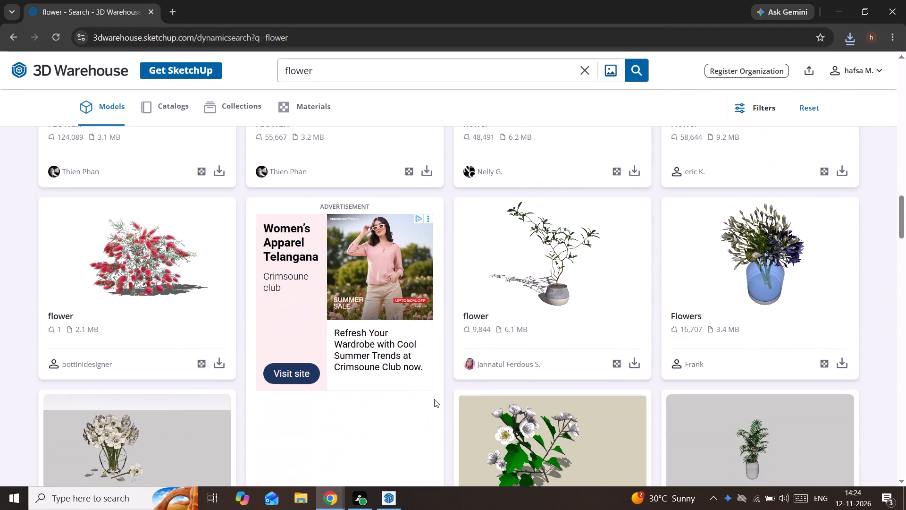
Switch to SketchUp, import FLOWERV from Downloads and place it near the rounded end of the pink bar counter.
{"action": "left_click", "coordinate": [385, 509]}
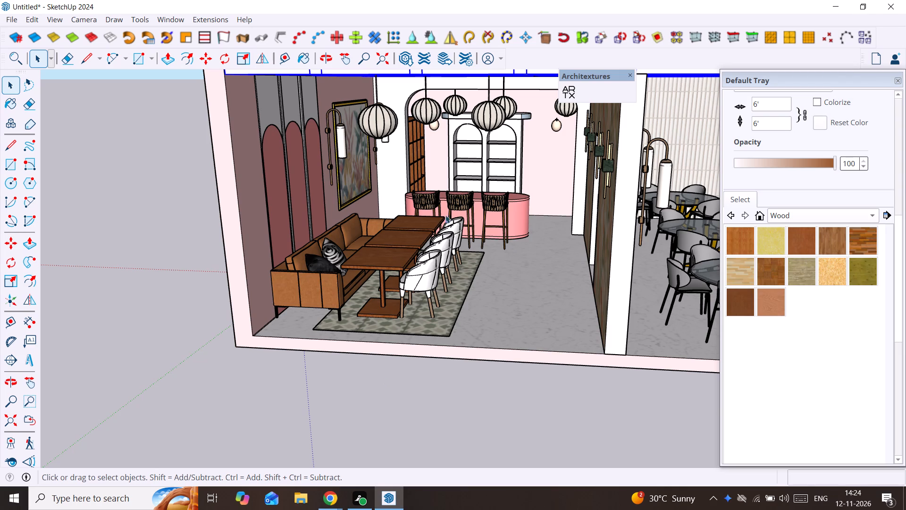
{"action": "scroll", "coordinate": [476, 197], "scroll_direction": "up", "scroll_amount": 14}
{"action": "middle_click_drag", "start_coordinate": [491, 188], "coordinate": [476, 214]}
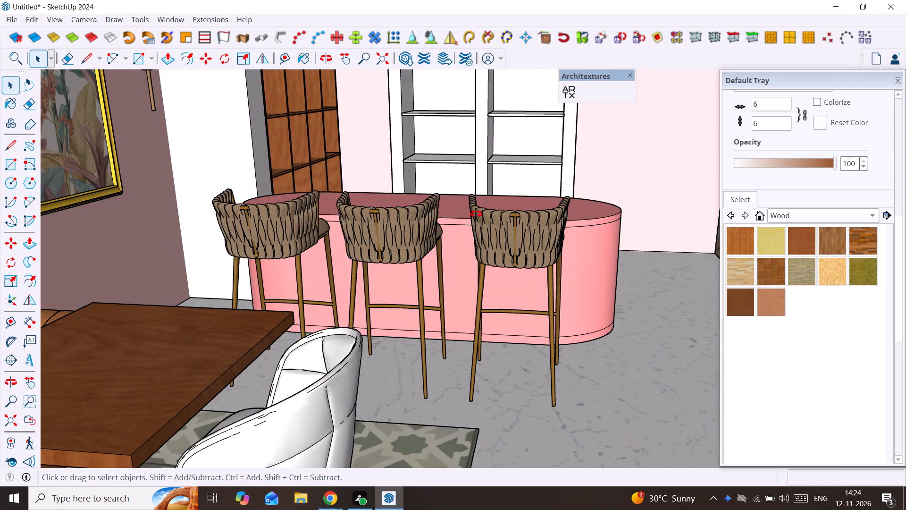
{"action": "middle_click_drag", "start_coordinate": [476, 214], "coordinate": [478, 247]}
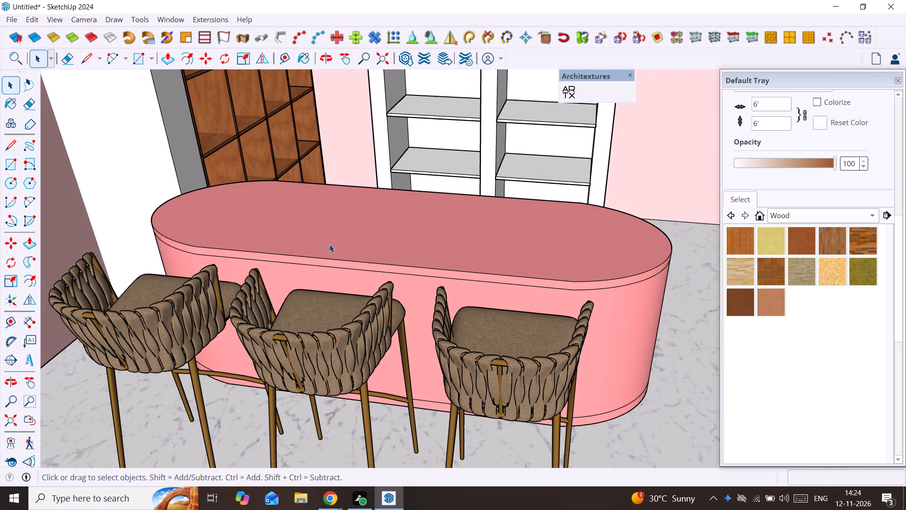
{"action": "left_click", "coordinate": [18, 20]}
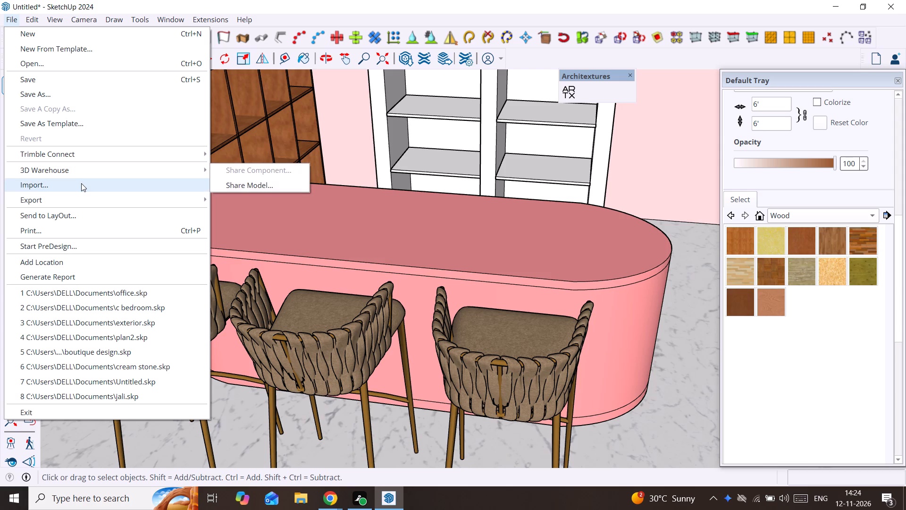
{"action": "left_click", "coordinate": [81, 183]}
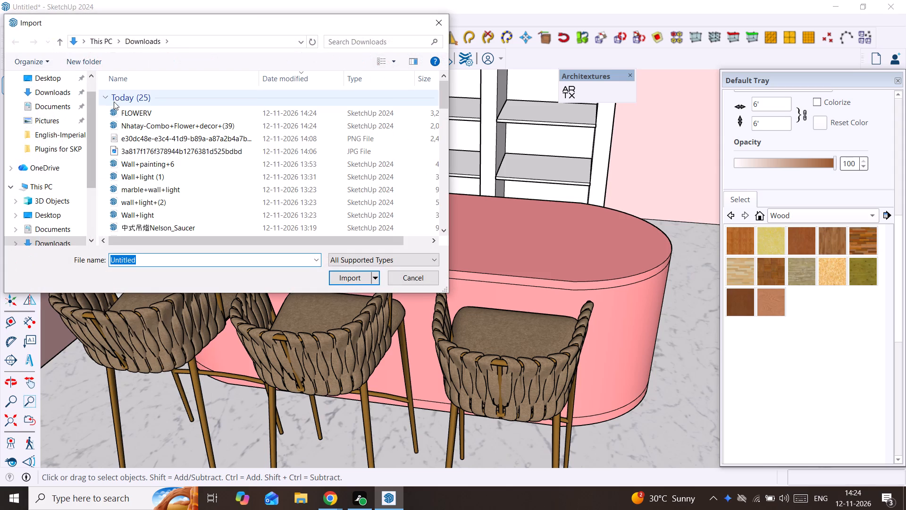
{"action": "left_click", "coordinate": [143, 114]}
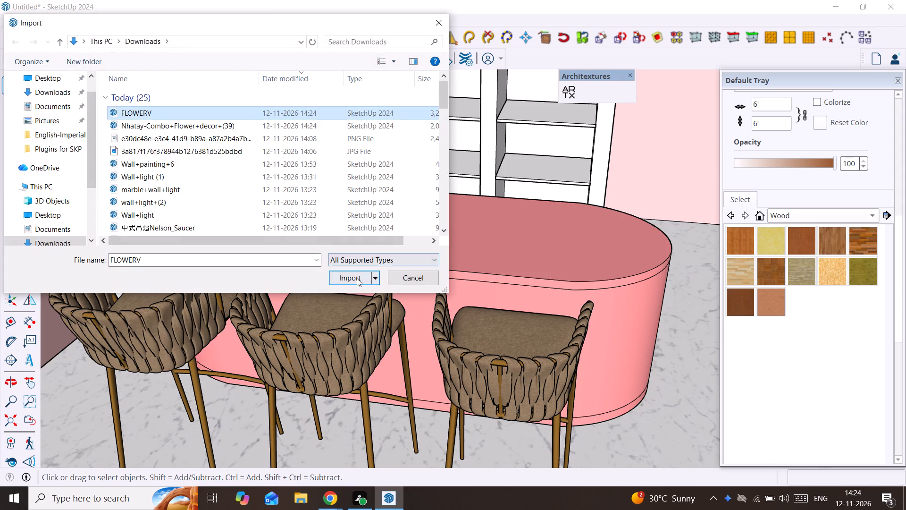
{"action": "left_click", "coordinate": [357, 279]}
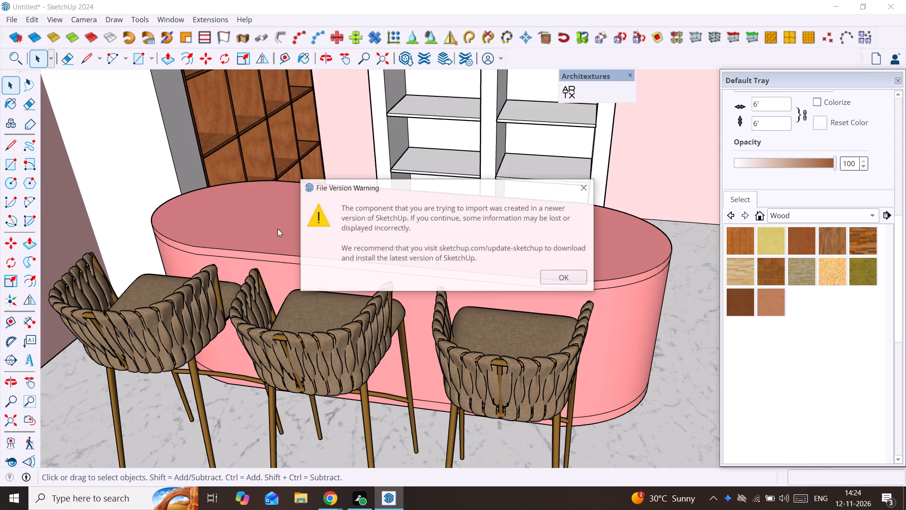
{"action": "left_click", "coordinate": [579, 277]}
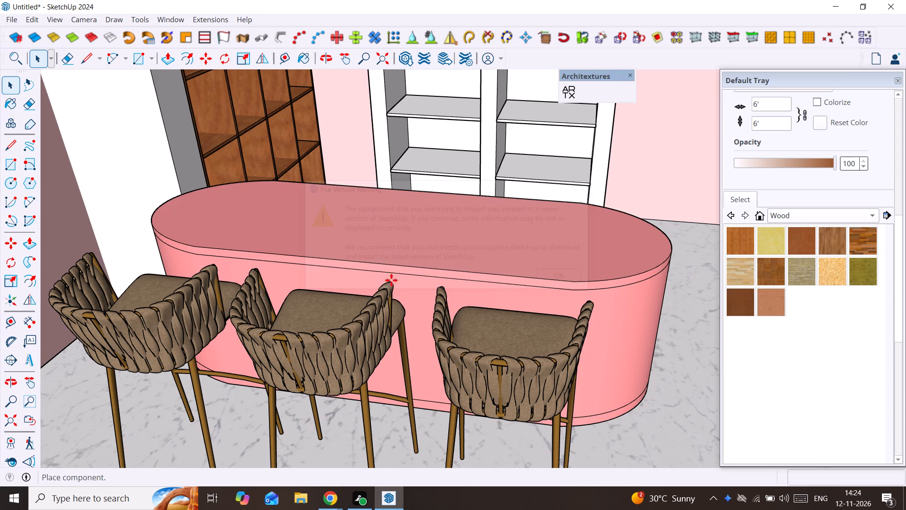
{"action": "left_click", "coordinate": [257, 242]}
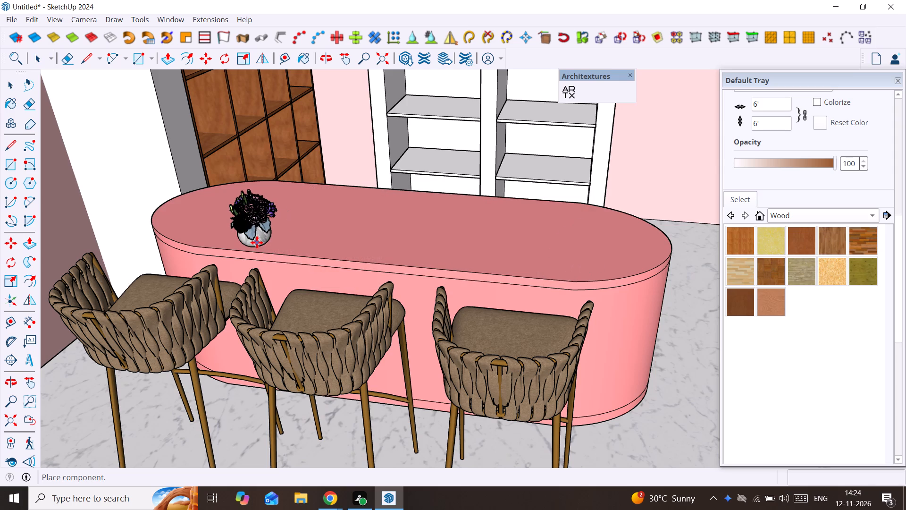
Move the flower vase up about 2 3/4" so it sits on the bar counter top.
{"action": "scroll", "coordinate": [257, 227], "scroll_direction": "up", "scroll_amount": 10}
{"action": "middle_click_drag", "start_coordinate": [257, 227], "coordinate": [244, 190]}
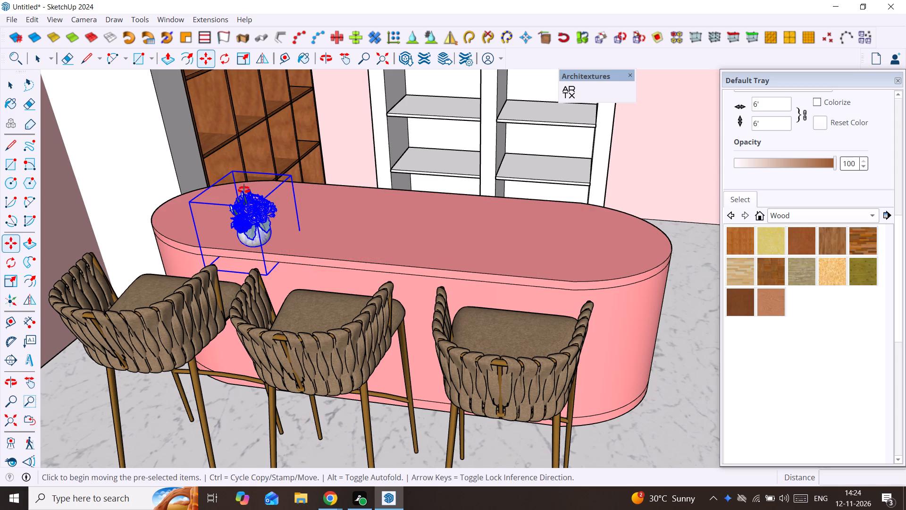
{"action": "middle_click_drag", "start_coordinate": [244, 190], "coordinate": [241, 168]}
{"action": "middle_click_drag", "start_coordinate": [242, 180], "coordinate": [236, 223]}
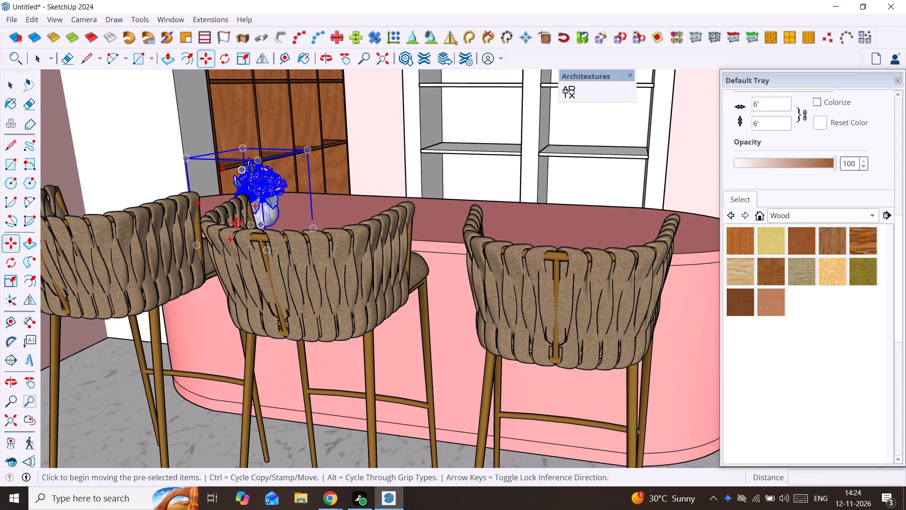
{"action": "middle_click_drag", "start_coordinate": [236, 223], "coordinate": [217, 276]}
{"action": "scroll", "coordinate": [269, 180], "scroll_direction": "up", "scroll_amount": 7}
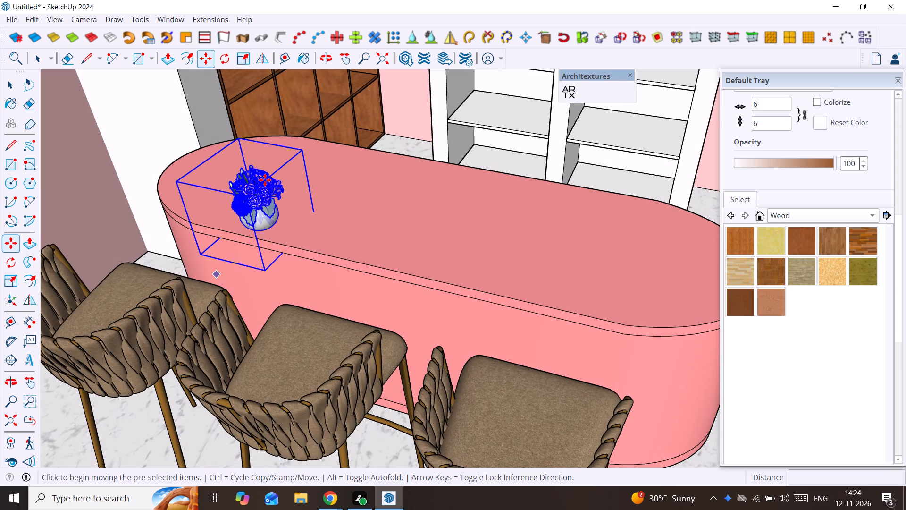
{"action": "scroll", "coordinate": [265, 180], "scroll_direction": "up", "scroll_amount": 2}
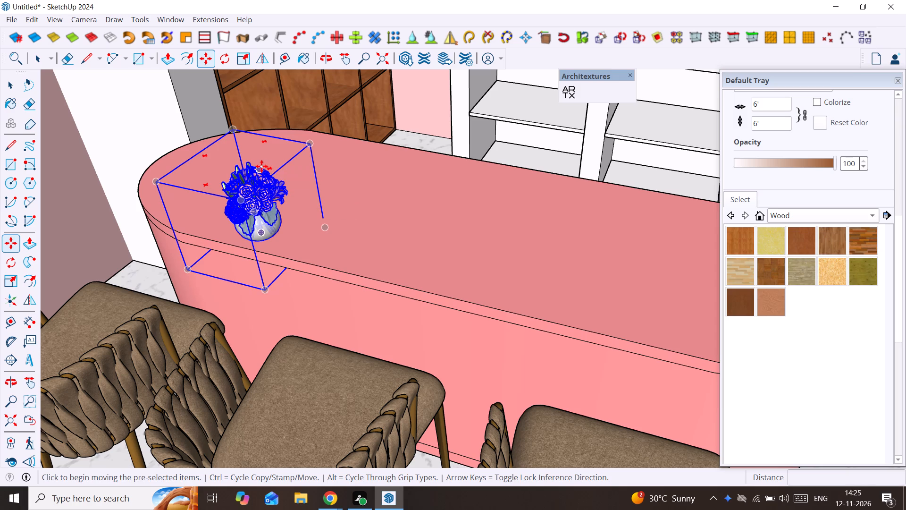
{"action": "key", "text": "m"}
{"action": "left_click", "coordinate": [267, 178]}
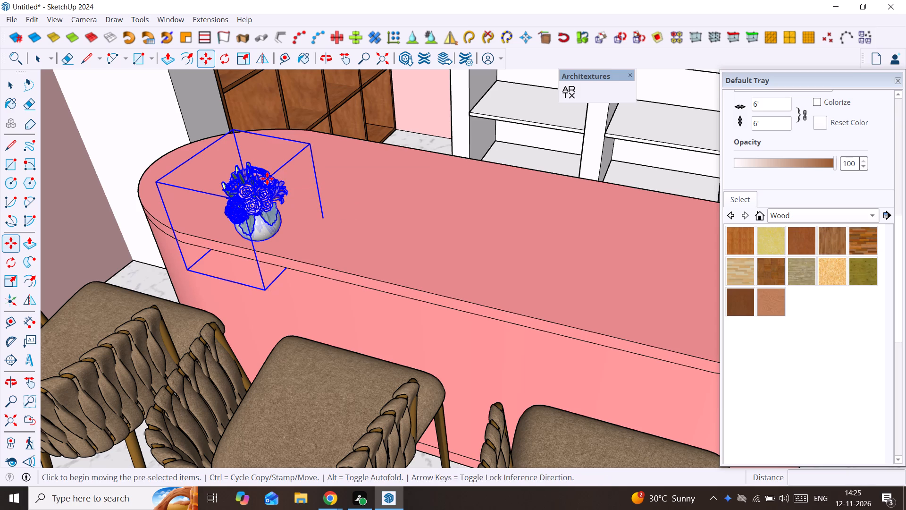
{"action": "left_click", "coordinate": [266, 165]}
{"action": "key", "text": "space"}
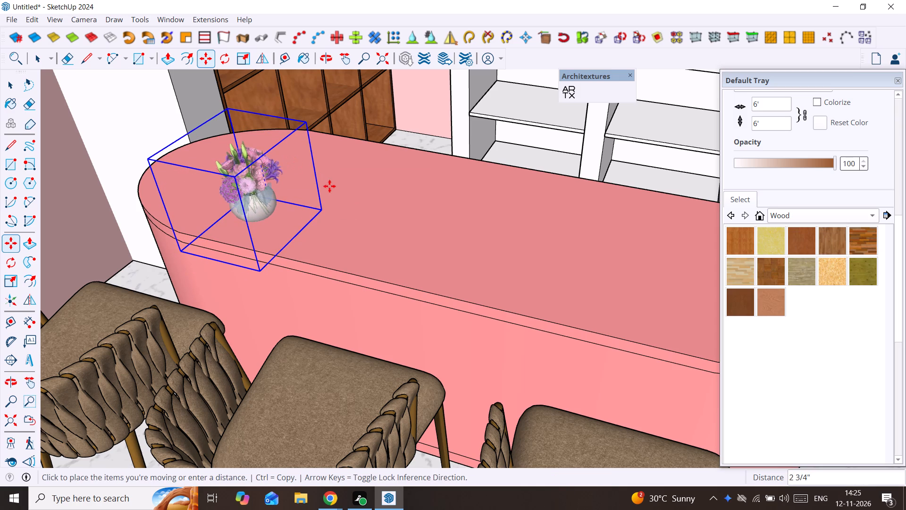
{"action": "key", "text": "space"}
{"action": "left_click", "coordinate": [344, 203]}
Scale the flower vase on the bar counter along the green axis by about 1.15.
{"action": "scroll", "coordinate": [241, 193], "scroll_direction": "up", "scroll_amount": 3}
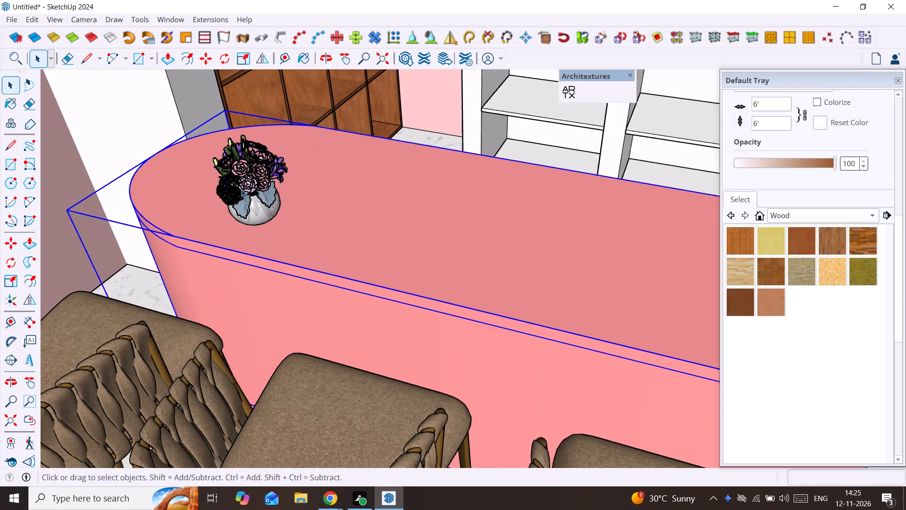
{"action": "scroll", "coordinate": [241, 189], "scroll_direction": "up", "scroll_amount": 8}
{"action": "middle_click_drag", "start_coordinate": [265, 165], "coordinate": [224, 170]}
{"action": "left_click", "coordinate": [258, 162]}
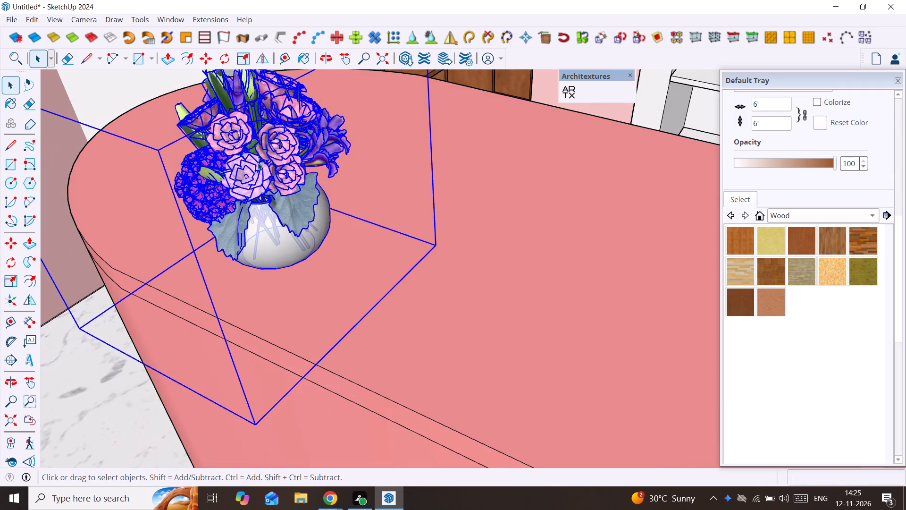
{"action": "key", "text": "s"}
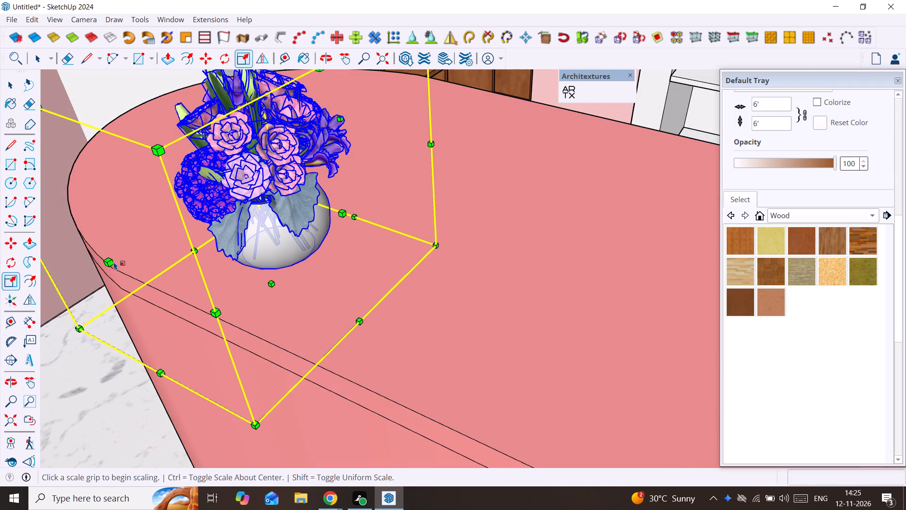
{"action": "left_click_drag", "start_coordinate": [110, 263], "coordinate": [86, 284]}
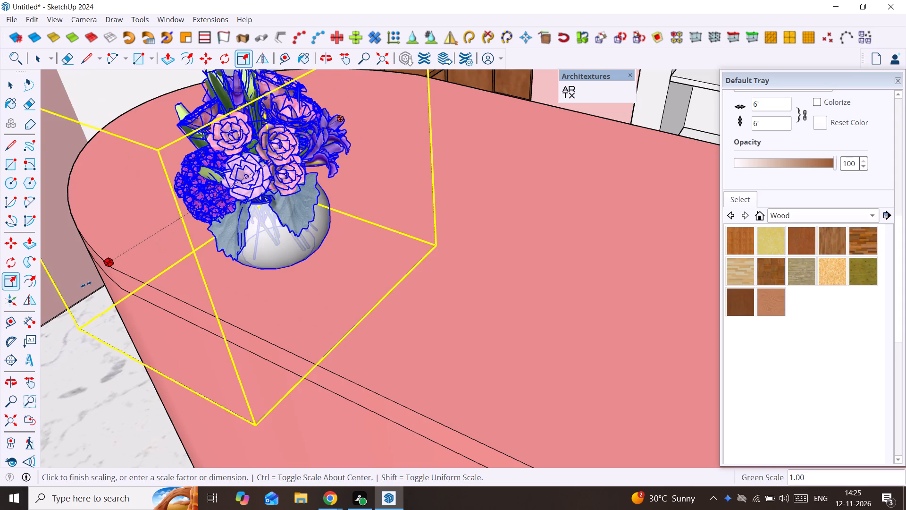
{"action": "left_click_drag", "start_coordinate": [86, 284], "coordinate": [69, 305]}
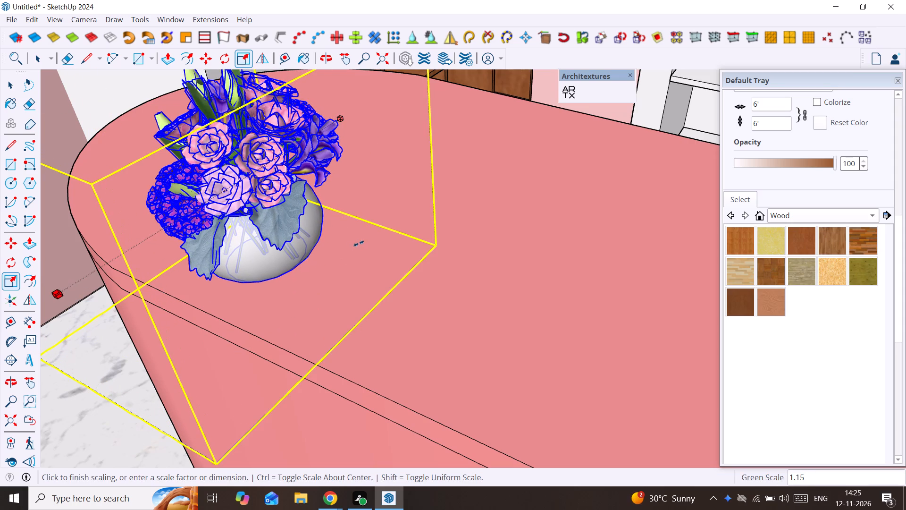
{"action": "scroll", "coordinate": [361, 242], "scroll_direction": "down", "scroll_amount": 2}
{"action": "middle_click_drag", "start_coordinate": [373, 233], "coordinate": [502, 170]}
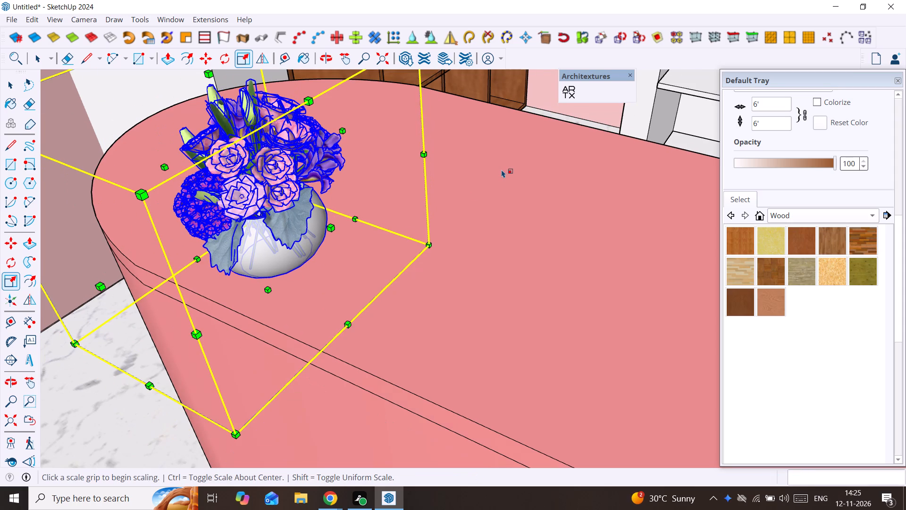
Scale the flower vase on the bar counter up uniformly by about 1.17.
{"action": "scroll", "coordinate": [409, 195], "scroll_direction": "down", "scroll_amount": 4}
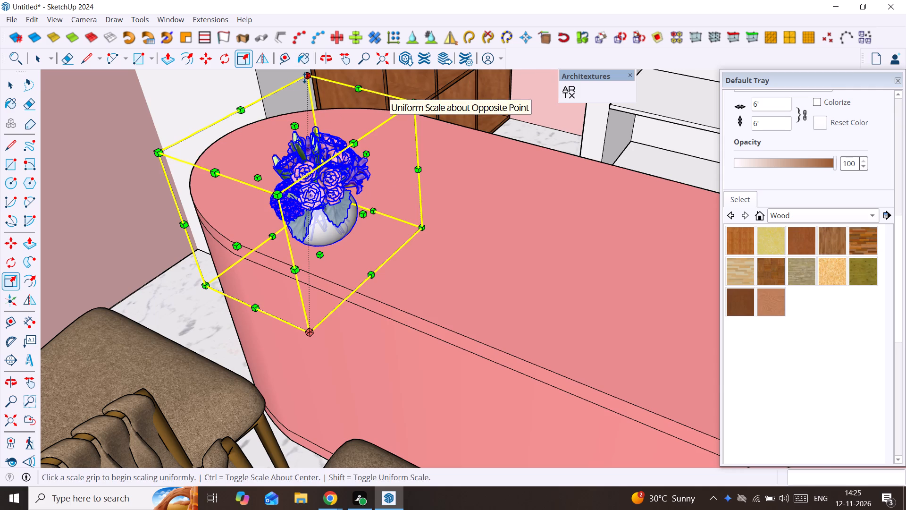
{"action": "scroll", "coordinate": [303, 105], "scroll_direction": "down", "scroll_amount": 3}
{"action": "middle_click_drag", "start_coordinate": [310, 113], "coordinate": [356, 162]}
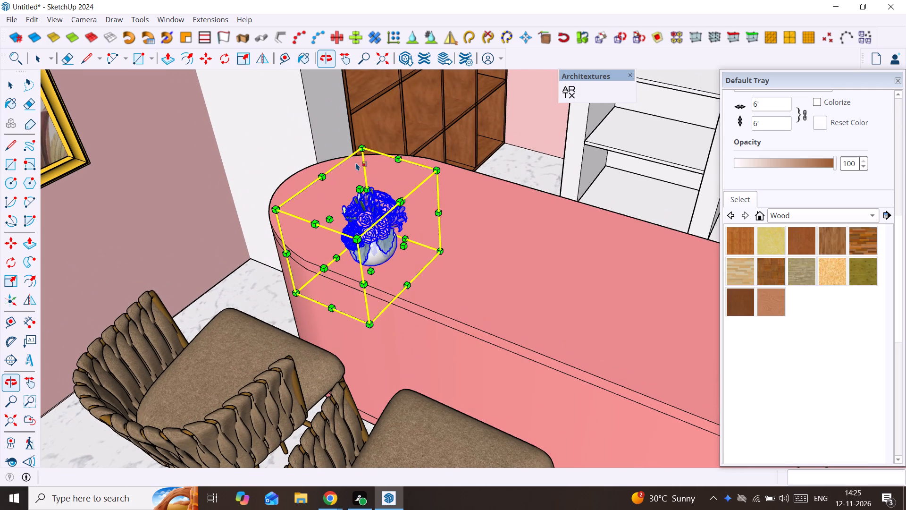
{"action": "left_click_drag", "start_coordinate": [363, 150], "coordinate": [363, 121]}
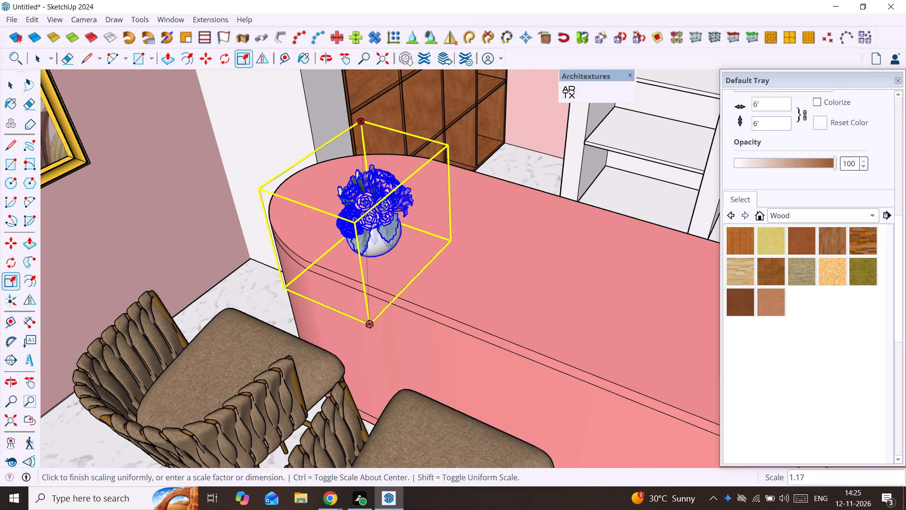
{"action": "middle_click_drag", "start_coordinate": [393, 202], "coordinate": [361, 203]}
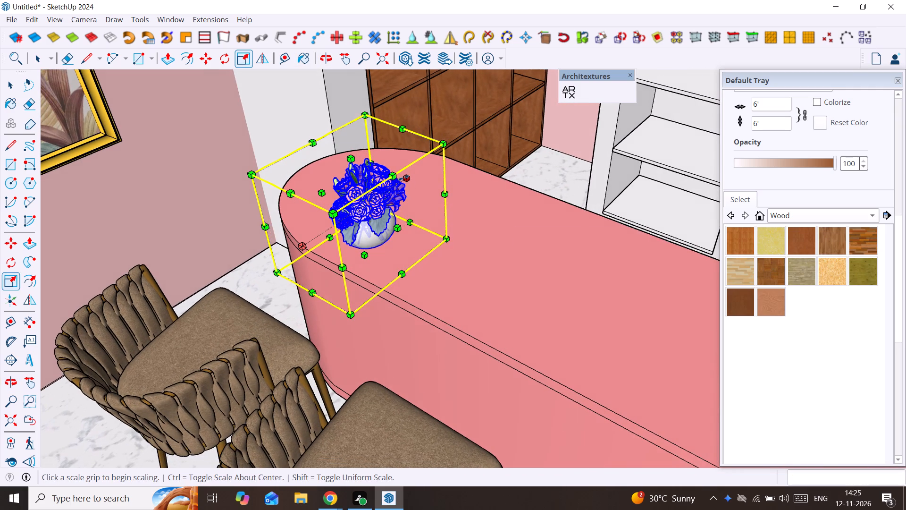
{"action": "left_click_drag", "start_coordinate": [403, 178], "coordinate": [408, 178]}
{"action": "key", "text": "space"}
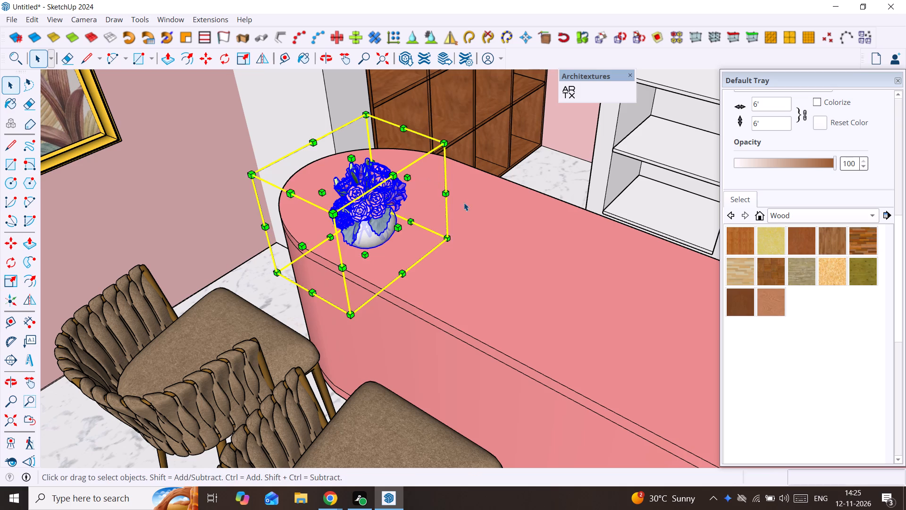
Shift the flower vase along the red axis toward the bar counter's rounded end, finishing with a move of about 5 5/16".
{"action": "key", "text": "m"}
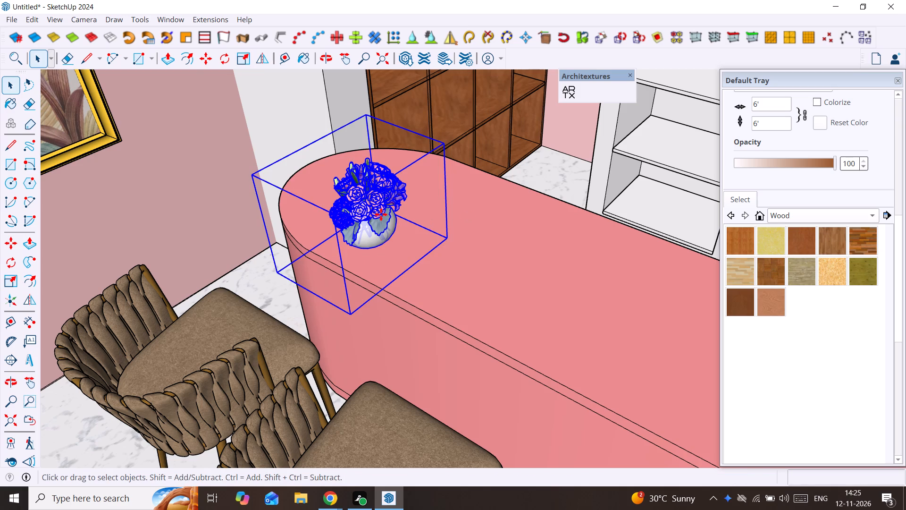
{"action": "left_click", "coordinate": [381, 214]}
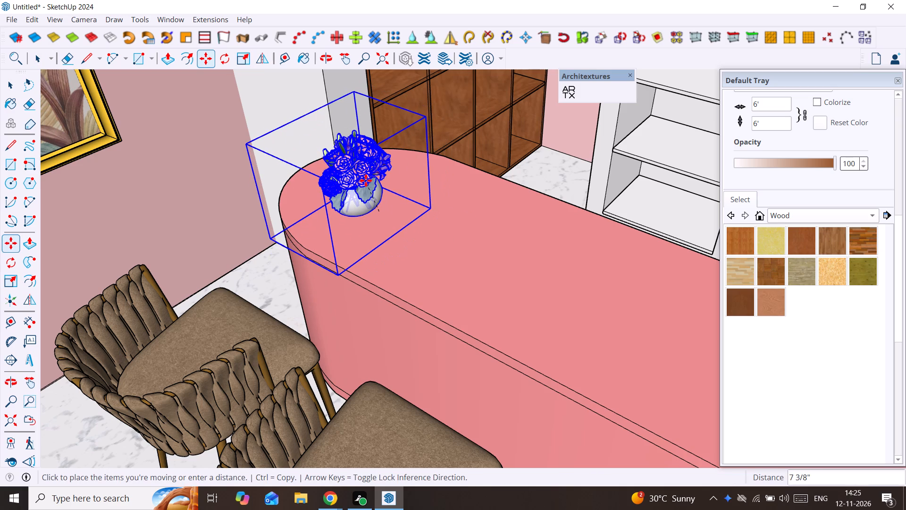
{"action": "key", "text": "Left"}
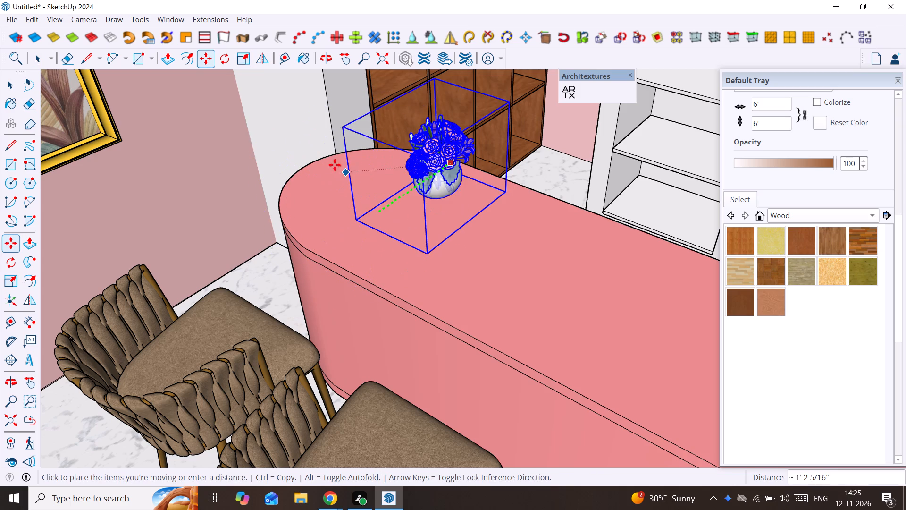
{"action": "key", "text": "Right"}
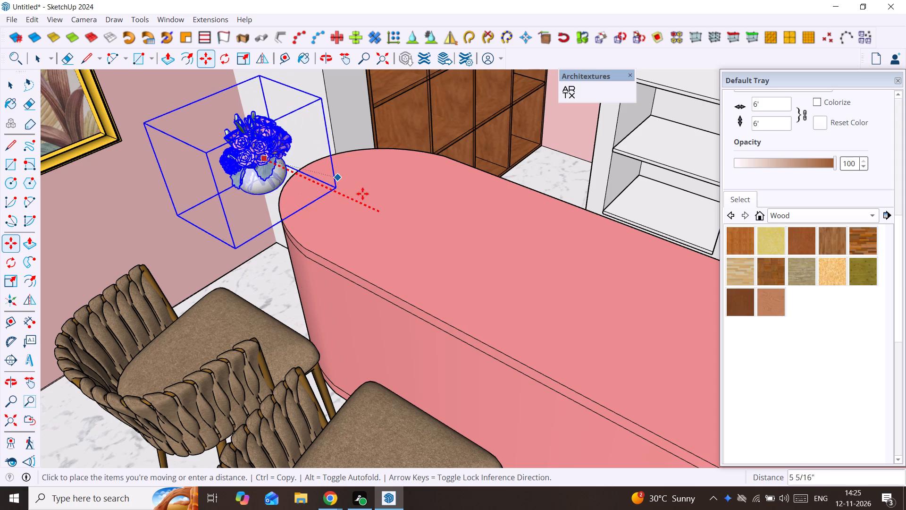
{"action": "left_click", "coordinate": [379, 195]}
{"action": "scroll", "coordinate": [346, 212], "scroll_direction": "up", "scroll_amount": 4}
{"action": "middle_click_drag", "start_coordinate": [346, 213], "coordinate": [433, 222]}
{"action": "scroll", "coordinate": [392, 225], "scroll_direction": "up", "scroll_amount": 3}
{"action": "left_click", "coordinate": [374, 234]}
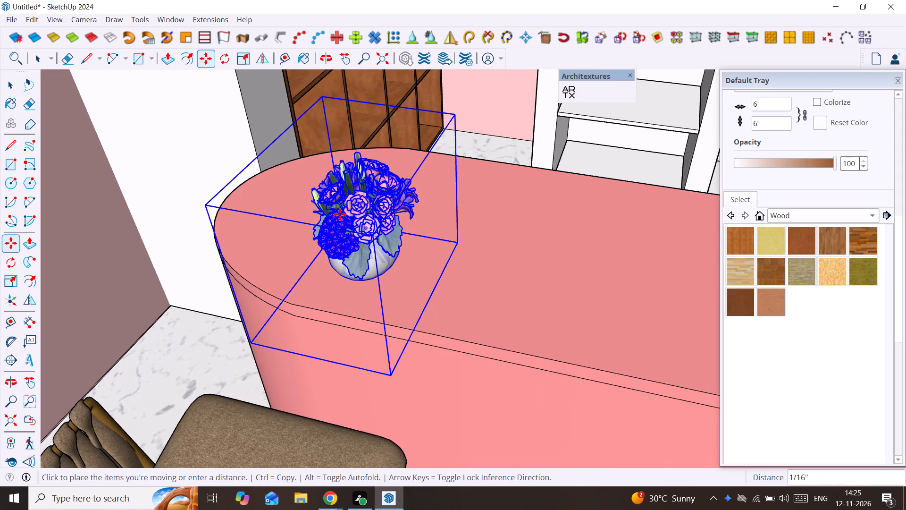
{"action": "key", "text": "Left"}
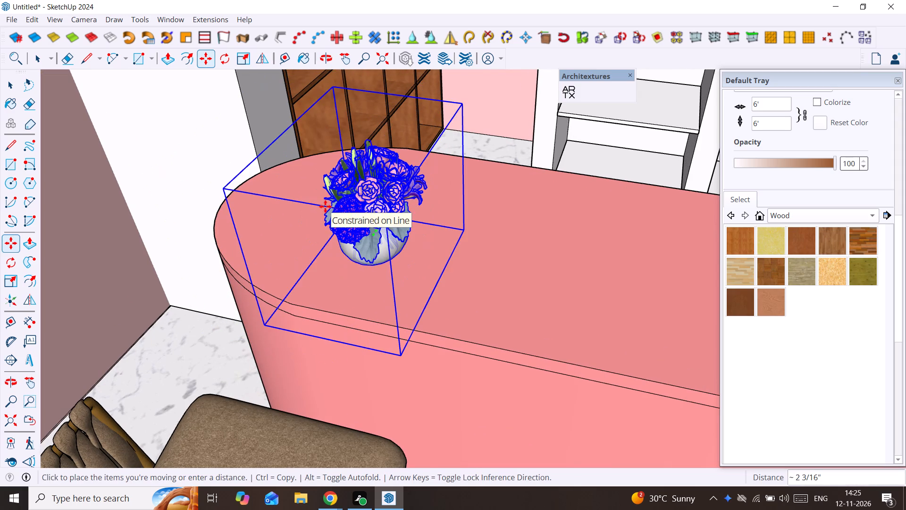
{"action": "key", "text": "Right"}
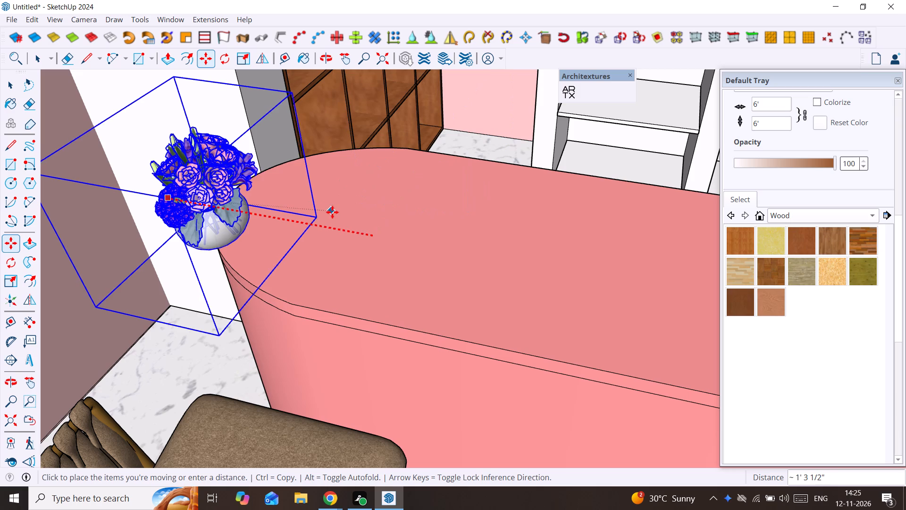
{"action": "left_click", "coordinate": [428, 212]}
Move the flower vase about 5 7/16" away from the chair side, across the bar counter's rounded end.
{"action": "scroll", "coordinate": [377, 219], "scroll_direction": "up", "scroll_amount": 3}
{"action": "middle_click_drag", "start_coordinate": [370, 219], "coordinate": [327, 246]}
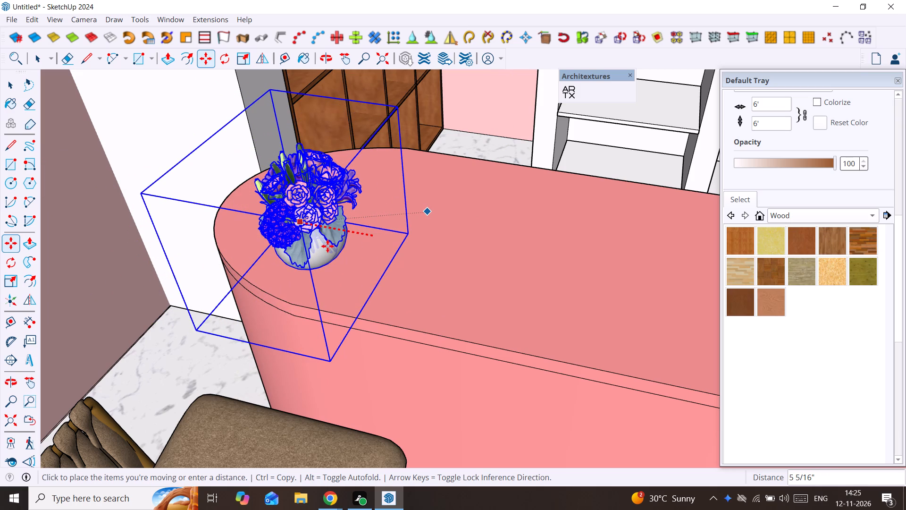
{"action": "middle_click_drag", "start_coordinate": [327, 246], "coordinate": [288, 274]}
{"action": "left_click", "coordinate": [289, 235]}
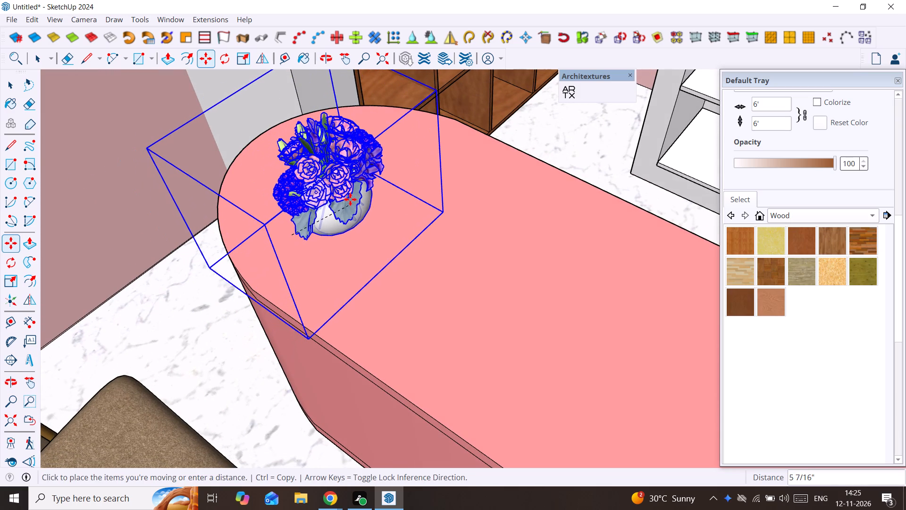
{"action": "left_click", "coordinate": [350, 199]}
Drop the flower vase down onto the bar counter top and clear the selection.
{"action": "scroll", "coordinate": [346, 200], "scroll_direction": "up", "scroll_amount": 2}
{"action": "middle_click_drag", "start_coordinate": [346, 200], "coordinate": [345, 193]}
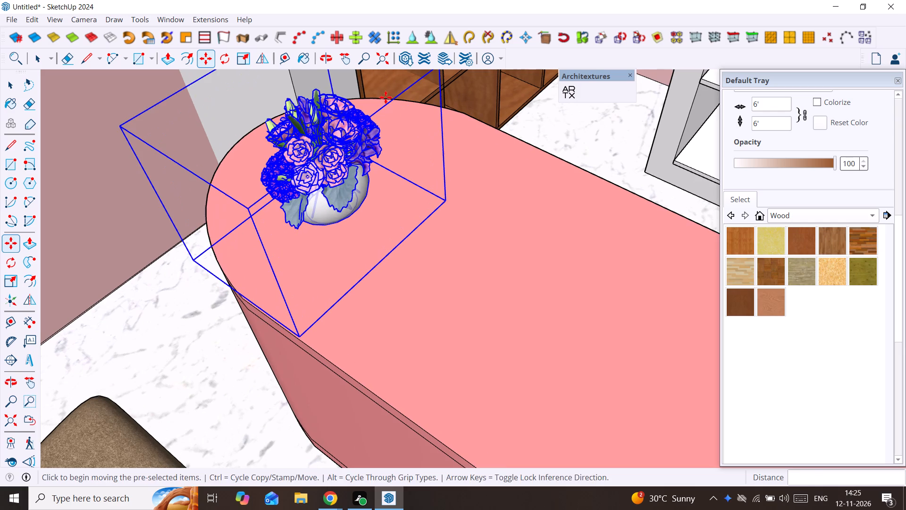
{"action": "left_click", "coordinate": [408, 29]}
{"action": "key", "text": "space"}
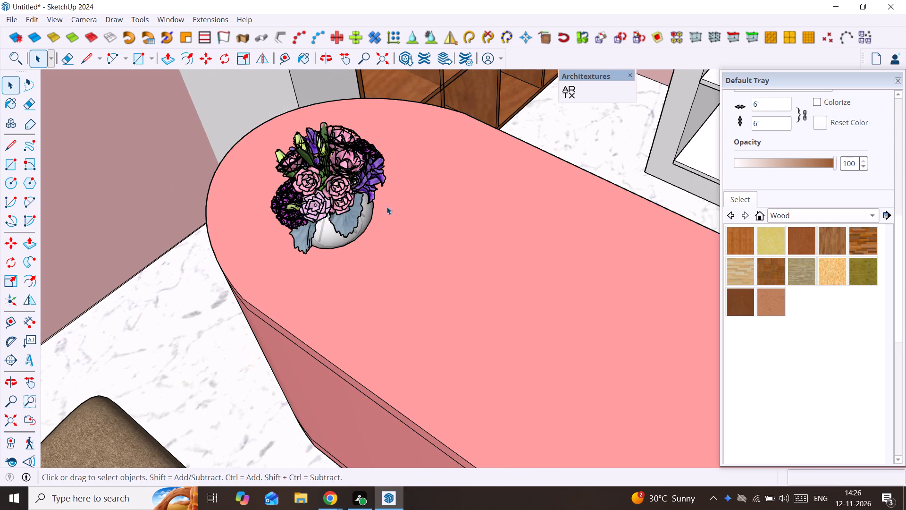
Check how the flower vase sits on the bar counter, and review the whole café building from outside.
{"action": "middle_click_drag", "start_coordinate": [323, 222], "coordinate": [337, 151]}
{"action": "scroll", "coordinate": [336, 184], "scroll_direction": "up", "scroll_amount": 3}
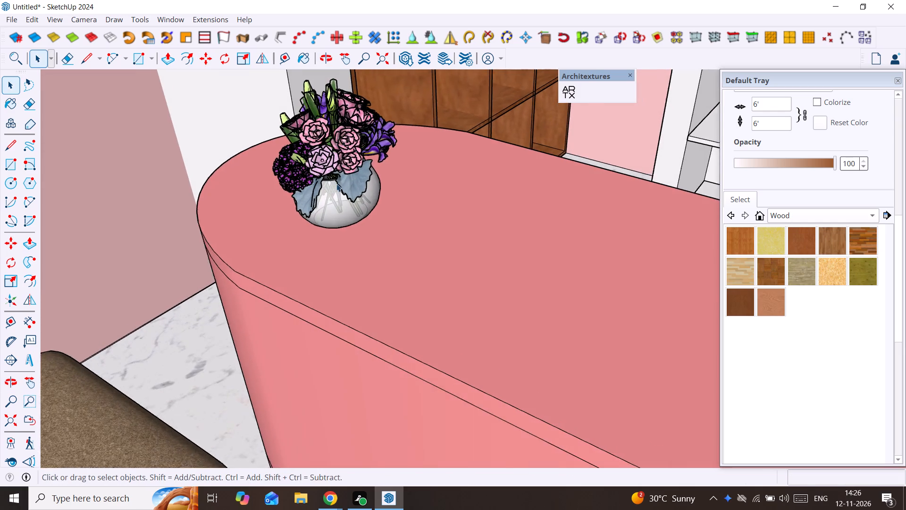
{"action": "middle_click_drag", "start_coordinate": [332, 194], "coordinate": [445, 260]}
{"action": "scroll", "coordinate": [450, 247], "scroll_direction": "down", "scroll_amount": 20}
{"action": "scroll", "coordinate": [450, 247], "scroll_direction": "down", "scroll_amount": 20}
{"action": "scroll", "coordinate": [450, 247], "scroll_direction": "down", "scroll_amount": 5}
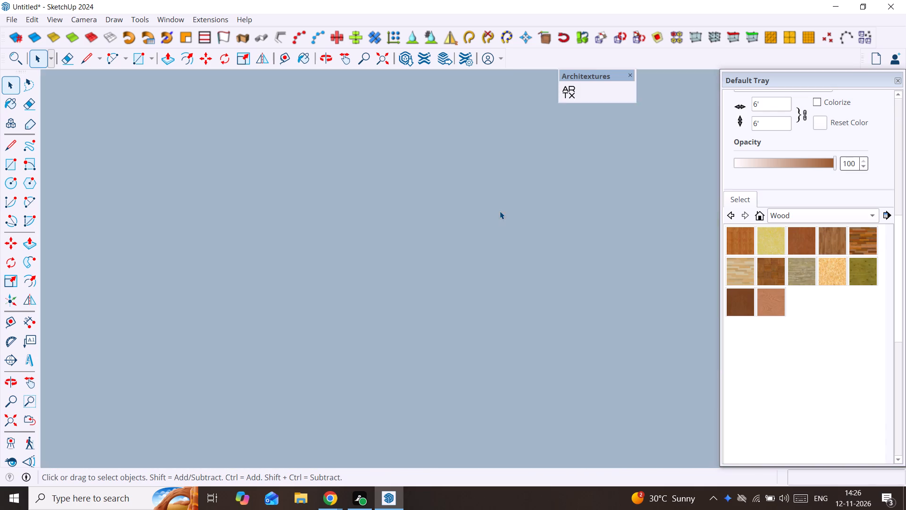
{"action": "scroll", "coordinate": [500, 211], "scroll_direction": "down", "scroll_amount": 4}
{"action": "middle_click_drag", "start_coordinate": [507, 206], "coordinate": [538, 62]}
{"action": "scroll", "coordinate": [538, 62], "scroll_direction": "down", "scroll_amount": 20}
{"action": "scroll", "coordinate": [509, 268], "scroll_direction": "up", "scroll_amount": 1}
{"action": "scroll", "coordinate": [508, 274], "scroll_direction": "down", "scroll_amount": 5}
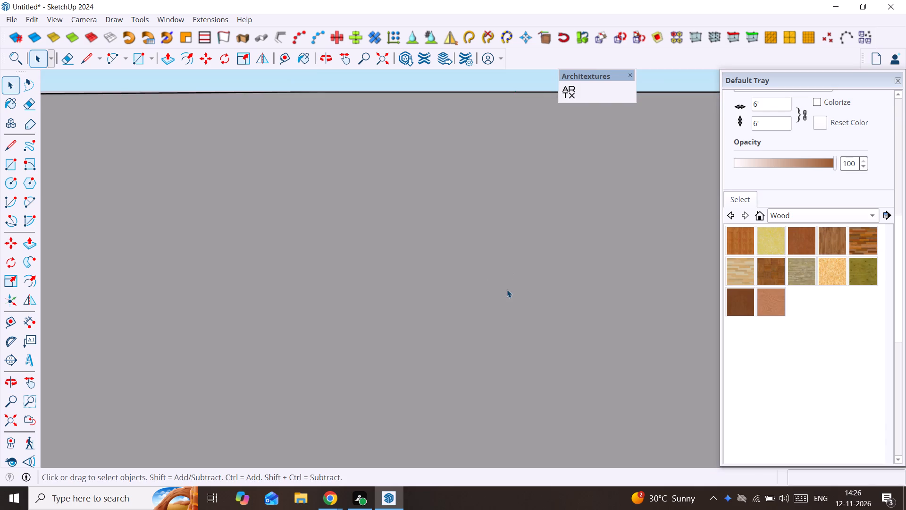
{"action": "scroll", "coordinate": [507, 289], "scroll_direction": "down", "scroll_amount": 20}
{"action": "scroll", "coordinate": [507, 289], "scroll_direction": "down", "scroll_amount": 6}
{"action": "scroll", "coordinate": [499, 271], "scroll_direction": "up", "scroll_amount": 1}
{"action": "scroll", "coordinate": [499, 271], "scroll_direction": "down", "scroll_amount": 20}
{"action": "scroll", "coordinate": [489, 255], "scroll_direction": "up", "scroll_amount": 1}
{"action": "scroll", "coordinate": [489, 255], "scroll_direction": "down", "scroll_amount": 3}
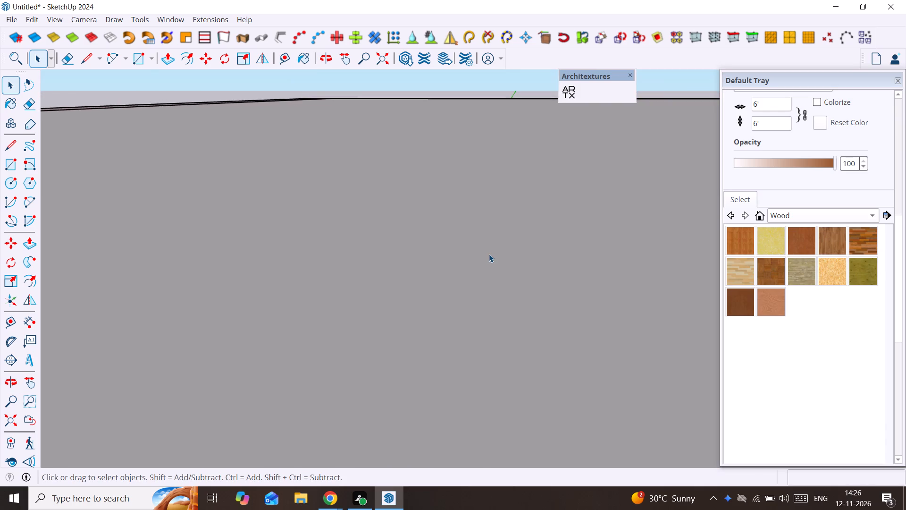
{"action": "scroll", "coordinate": [489, 254], "scroll_direction": "down", "scroll_amount": 13}
{"action": "scroll", "coordinate": [485, 239], "scroll_direction": "up", "scroll_amount": 2}
{"action": "scroll", "coordinate": [485, 239], "scroll_direction": "down", "scroll_amount": 9}
{"action": "scroll", "coordinate": [483, 236], "scroll_direction": "up", "scroll_amount": 1}
{"action": "scroll", "coordinate": [483, 236], "scroll_direction": "down", "scroll_amount": 6}
{"action": "scroll", "coordinate": [483, 235], "scroll_direction": "up", "scroll_amount": 1}
{"action": "scroll", "coordinate": [483, 235], "scroll_direction": "down", "scroll_amount": 13}
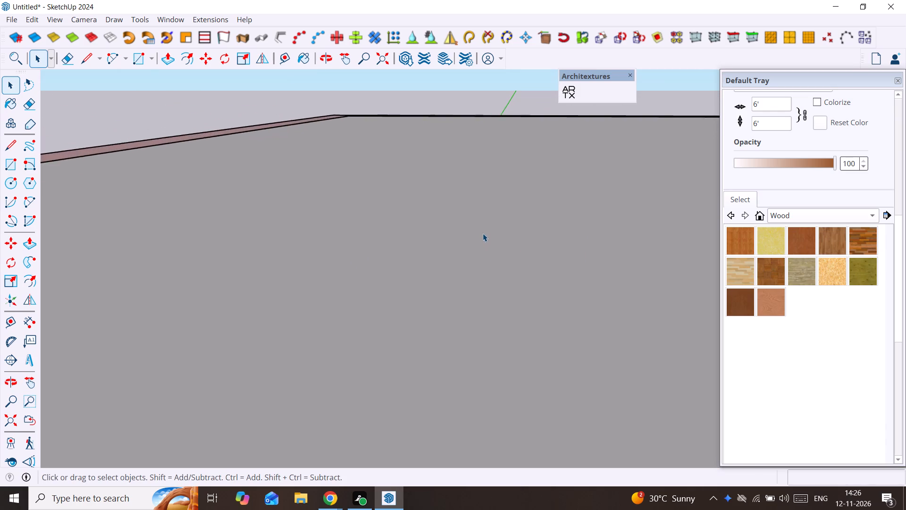
{"action": "scroll", "coordinate": [483, 233], "scroll_direction": "down", "scroll_amount": 20}
{"action": "scroll", "coordinate": [483, 233], "scroll_direction": "down", "scroll_amount": 20}
{"action": "scroll", "coordinate": [483, 233], "scroll_direction": "down", "scroll_amount": 3}
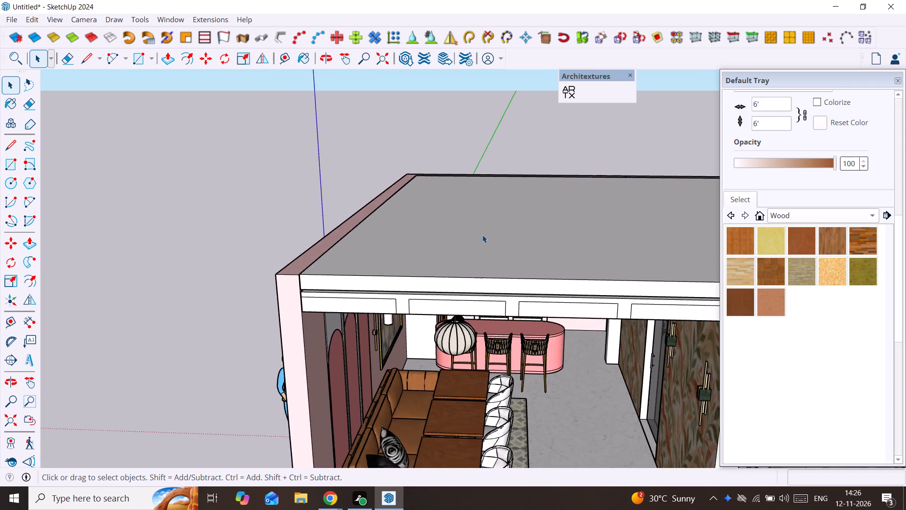
{"action": "scroll", "coordinate": [482, 235], "scroll_direction": "down", "scroll_amount": 6}
{"action": "middle_click_drag", "start_coordinate": [481, 233], "coordinate": [368, 160]}
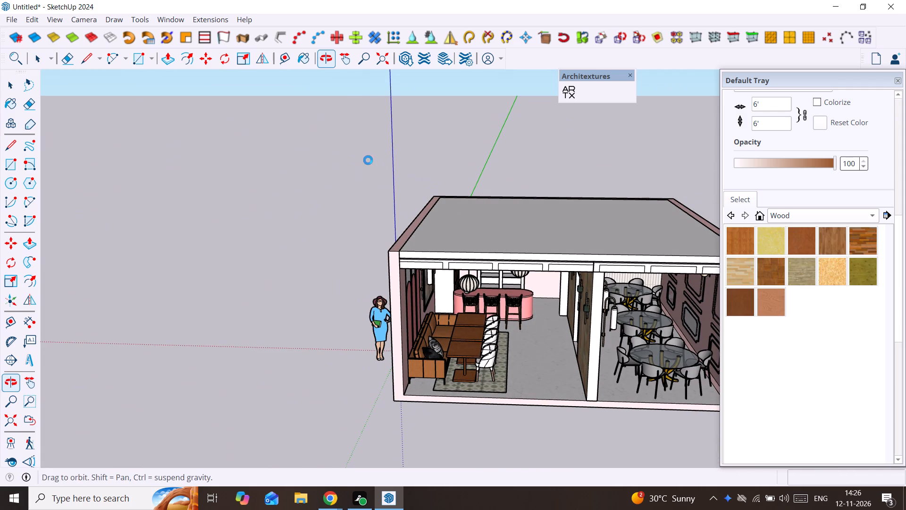
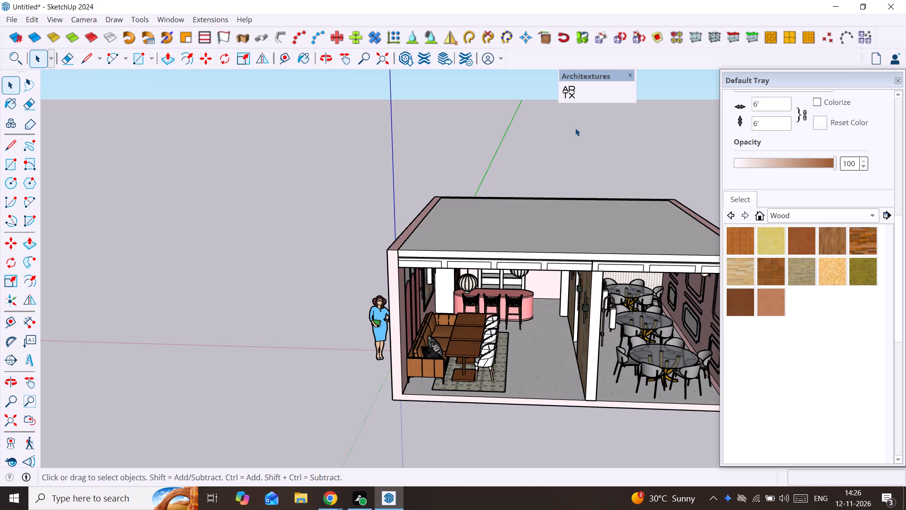
Review the café model from outside and below, including the coffered ceiling and pendant lights, and look into the sofa seating and bar area.
{"action": "left_click", "coordinate": [575, 128]}
{"action": "middle_click_drag", "start_coordinate": [512, 323], "coordinate": [469, 313]}
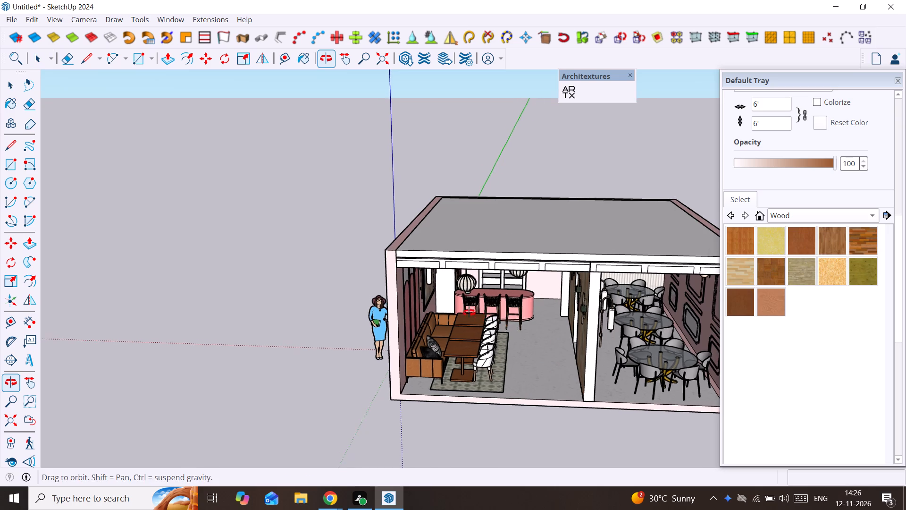
{"action": "middle_click_drag", "start_coordinate": [469, 313], "coordinate": [378, 257]}
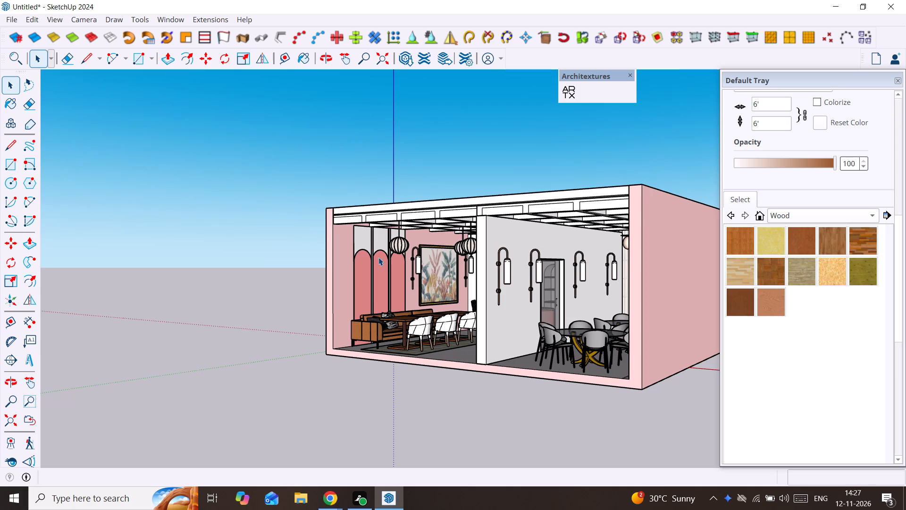
{"action": "middle_click_drag", "start_coordinate": [426, 252], "coordinate": [487, 232]}
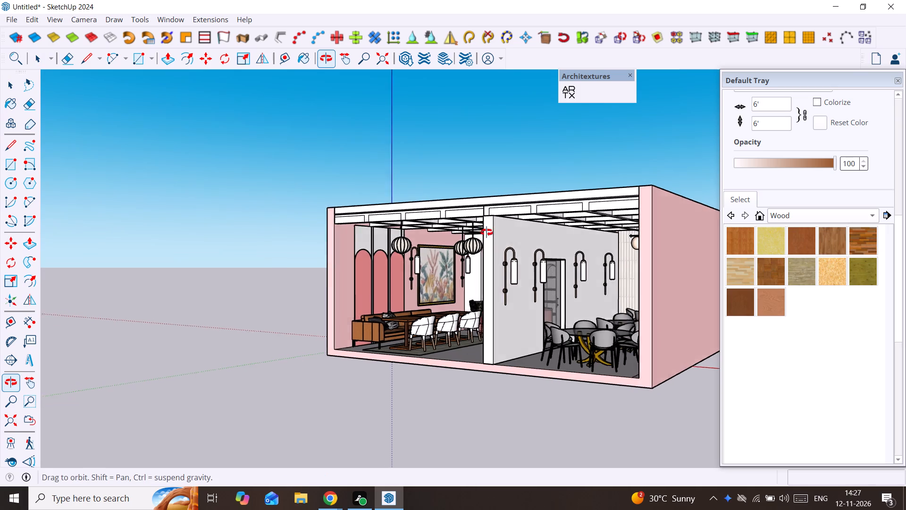
{"action": "middle_click_drag", "start_coordinate": [487, 232], "coordinate": [515, 183]}
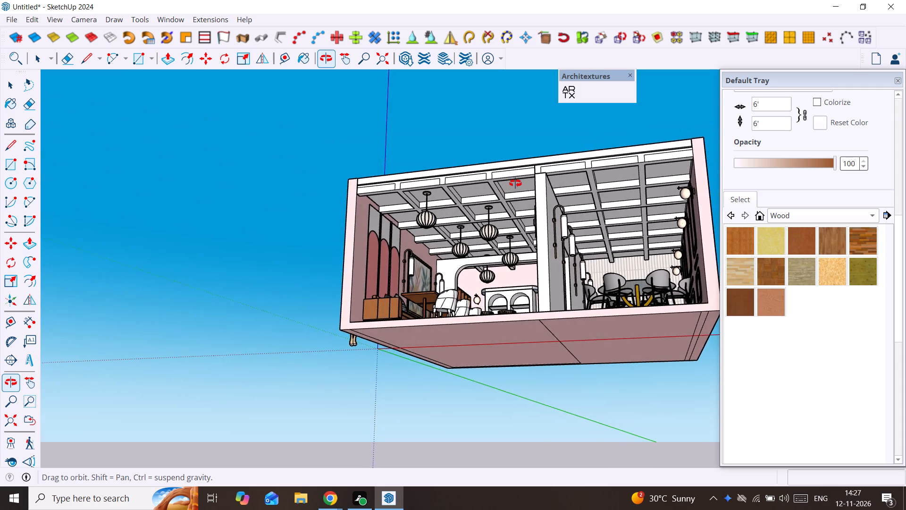
{"action": "middle_click_drag", "start_coordinate": [515, 183], "coordinate": [504, 177]}
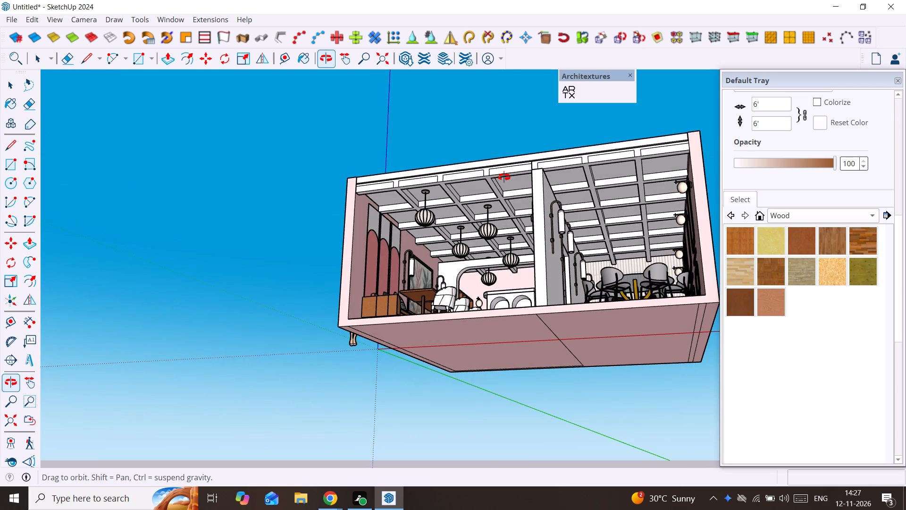
{"action": "middle_click_drag", "start_coordinate": [504, 177], "coordinate": [503, 178]}
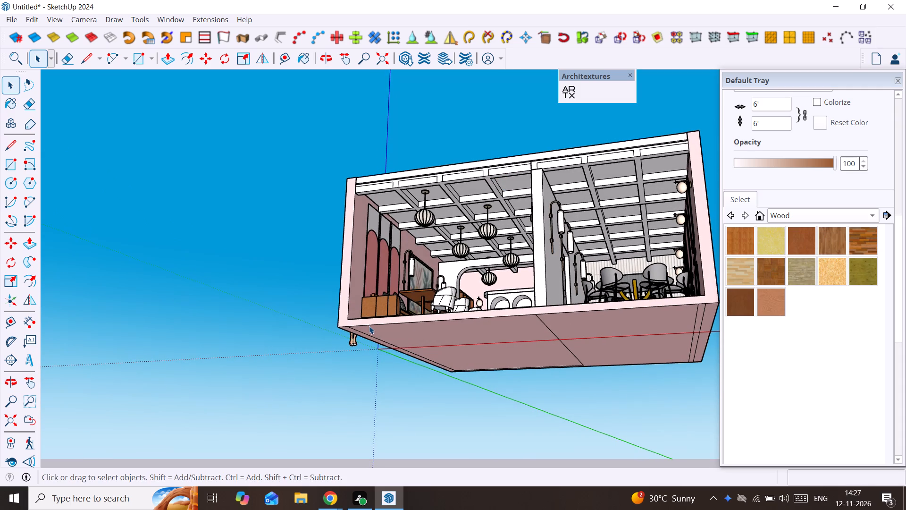
{"action": "middle_click_drag", "start_coordinate": [364, 330], "coordinate": [437, 355]}
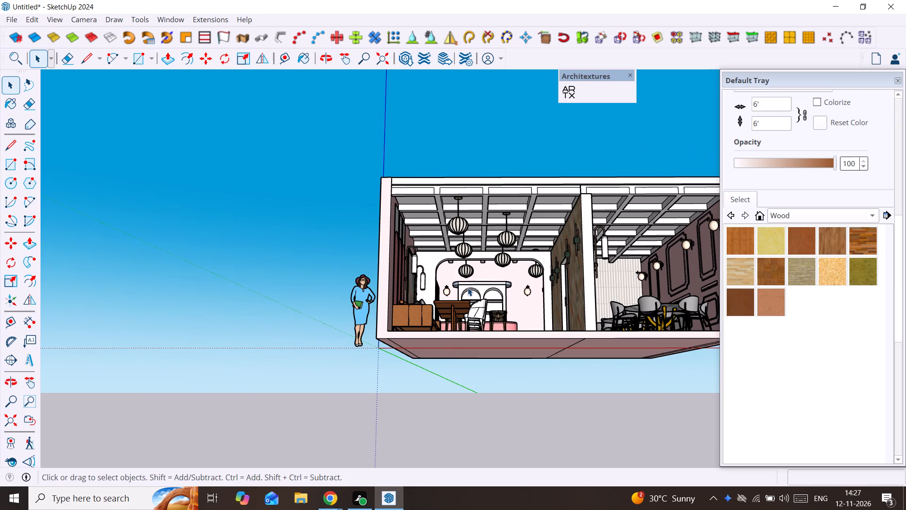
{"action": "scroll", "coordinate": [468, 288], "scroll_direction": "up", "scroll_amount": 6}
{"action": "middle_click_drag", "start_coordinate": [436, 277], "coordinate": [363, 290]}
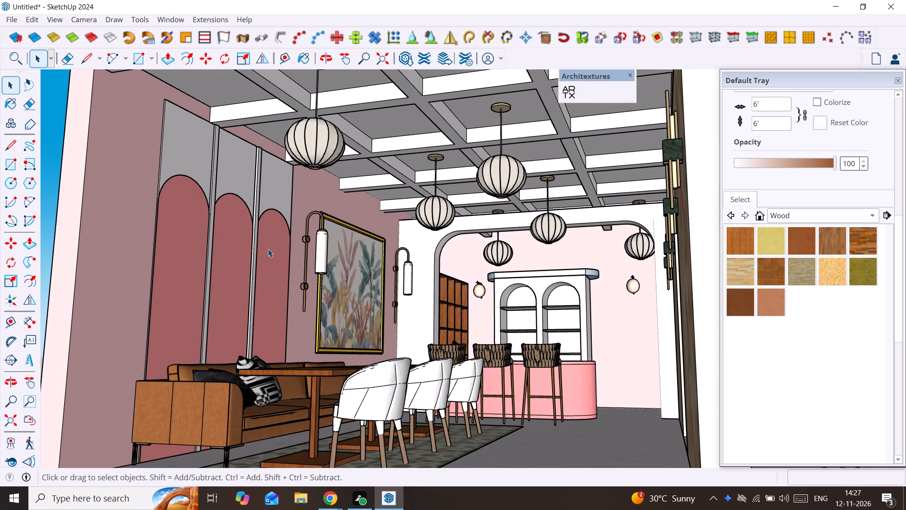
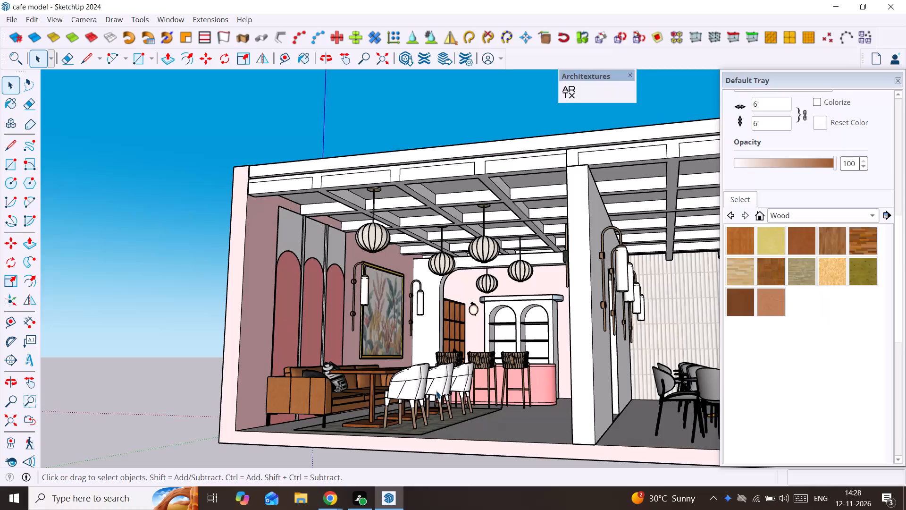
Print the current view of the café interior to a PDF named "cafe model" in the Documents folder.
{"action": "key", "text": "ctrl+p"}
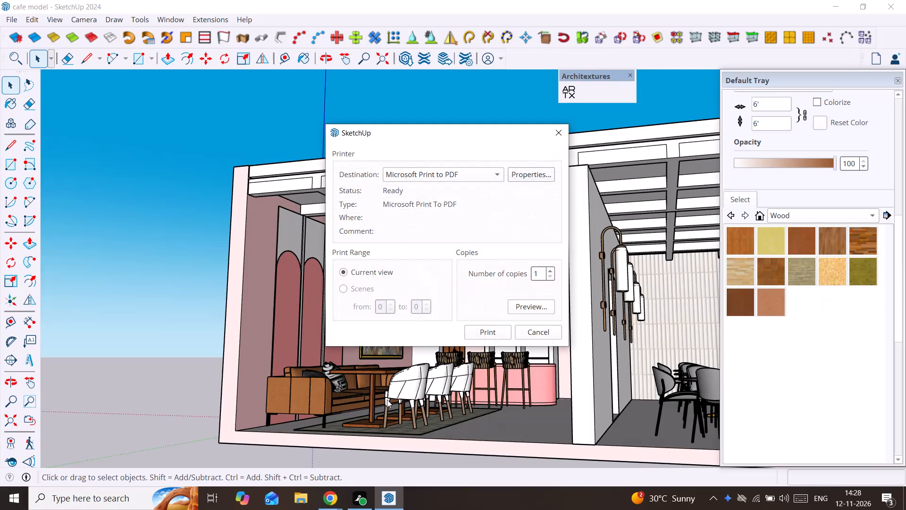
{"action": "left_click", "coordinate": [494, 331]}
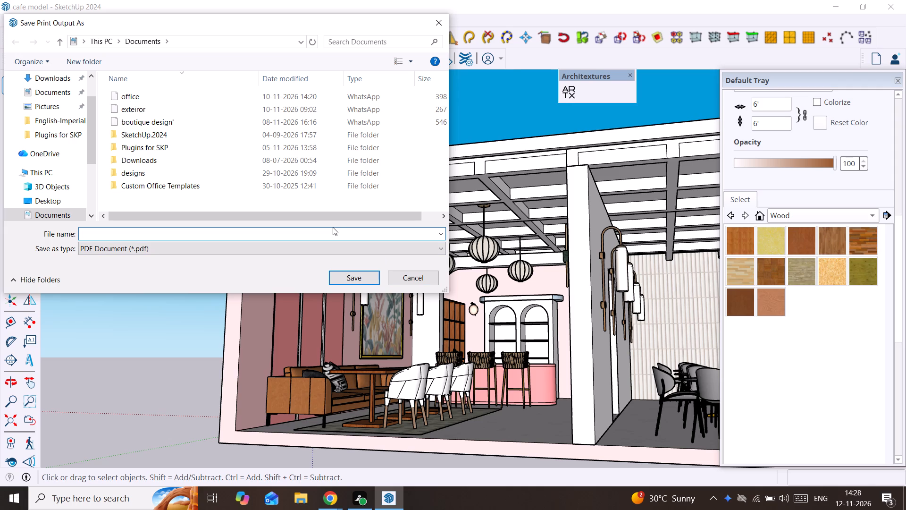
{"action": "type", "text": "cafe mode"}
{"action": "type", "text": "l"}
{"action": "key", "text": "space"}
{"action": "key", "text": "Return"}
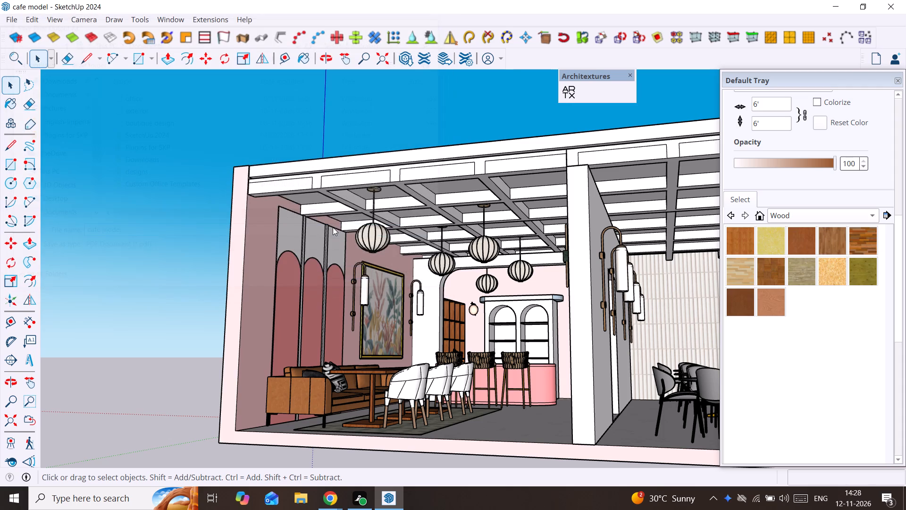